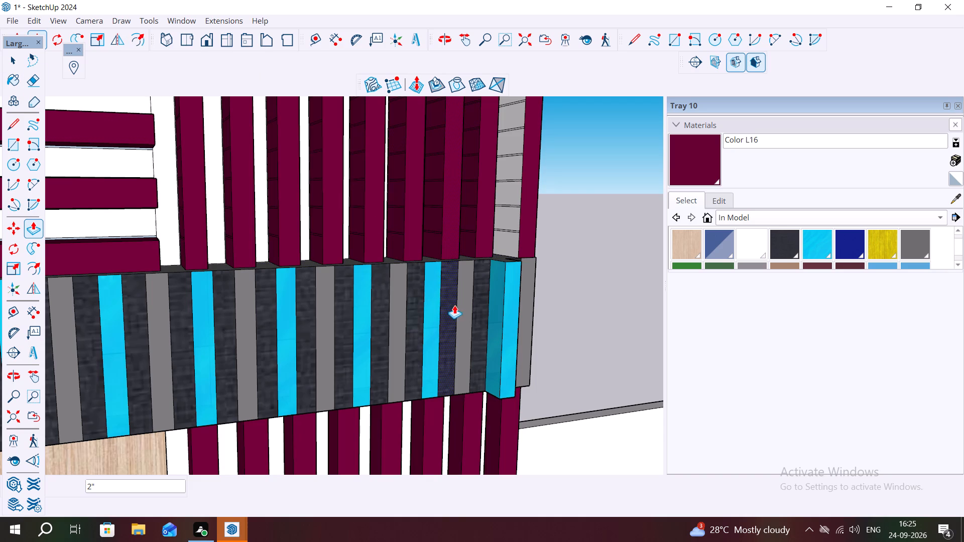
Pull the nine alternating gray and cyan strips beside the outermost cyan strip of the upper band out by 2".
double_click(466, 309)
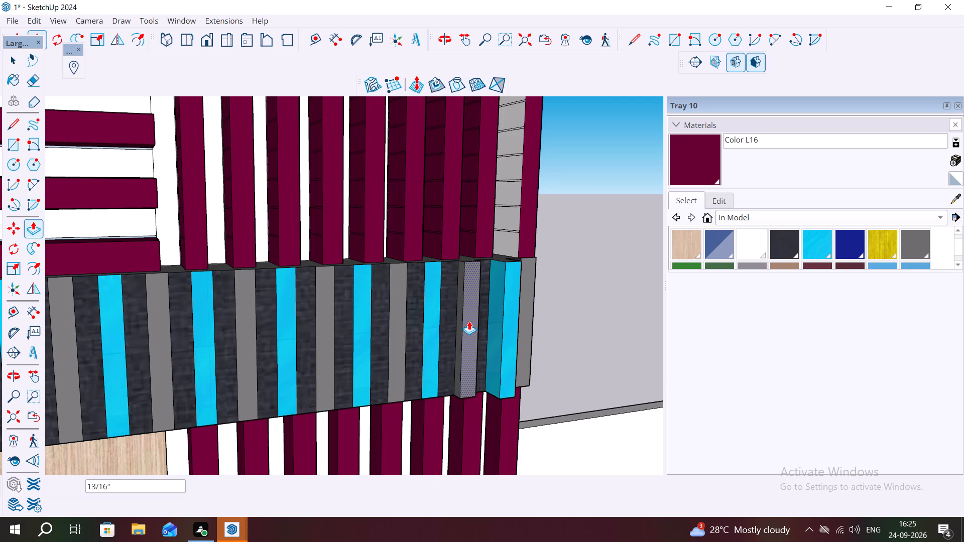
key("2")
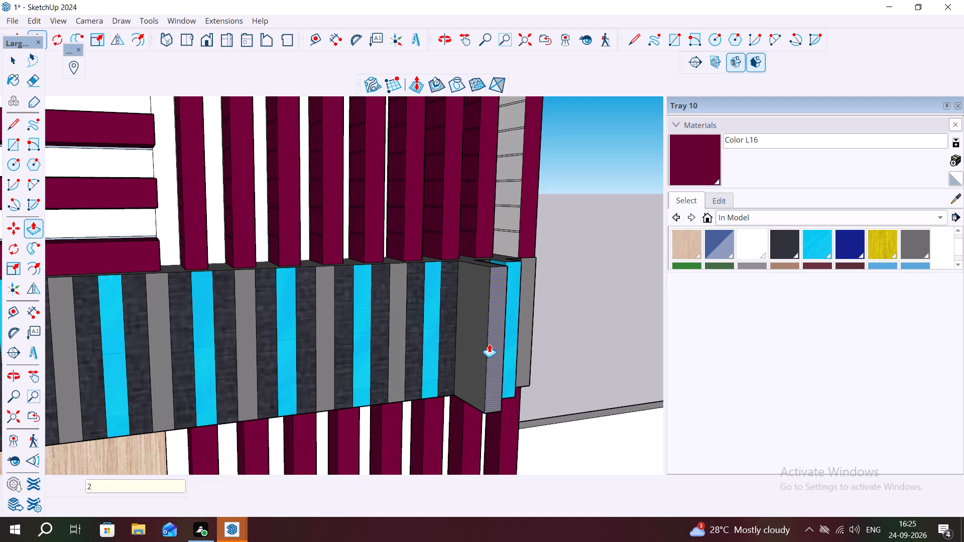
key("shift+quotedbl")
key("Return")
double_click(431, 314)
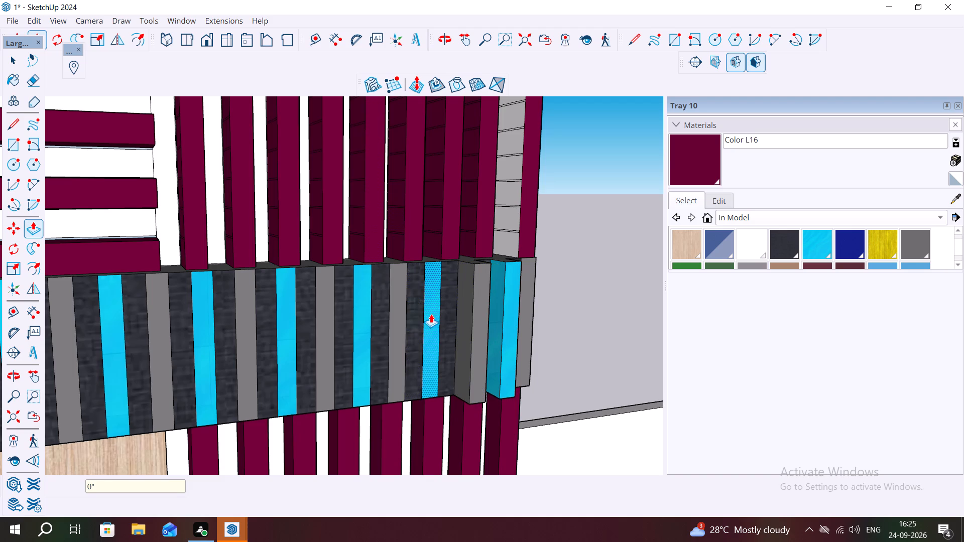
double_click(394, 332)
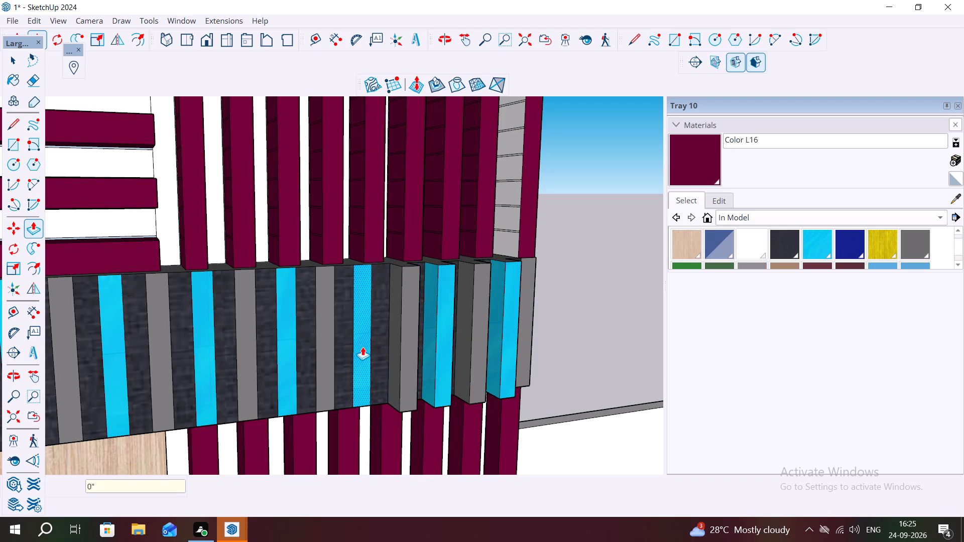
double_click(363, 347)
double_click(322, 353)
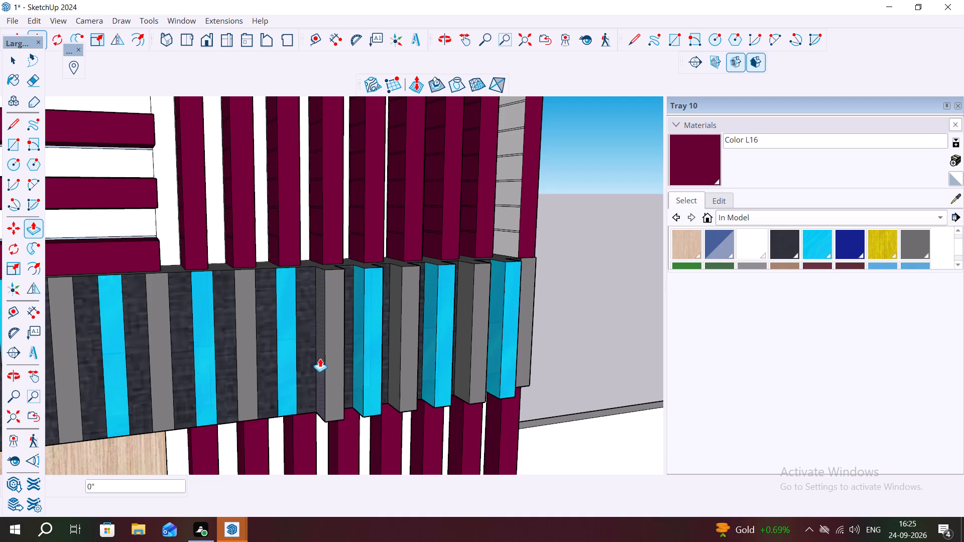
double_click(287, 359)
double_click(247, 360)
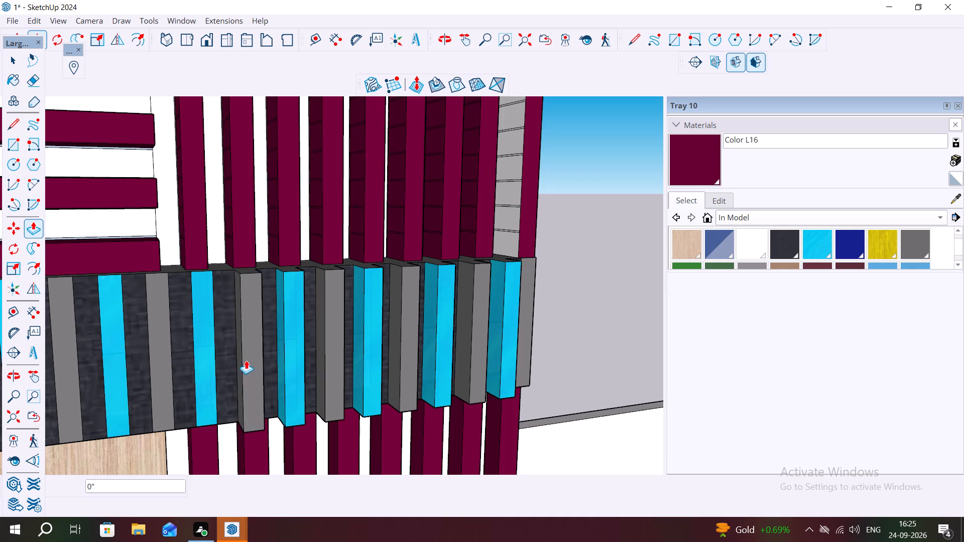
double_click(206, 372)
left_click(164, 369)
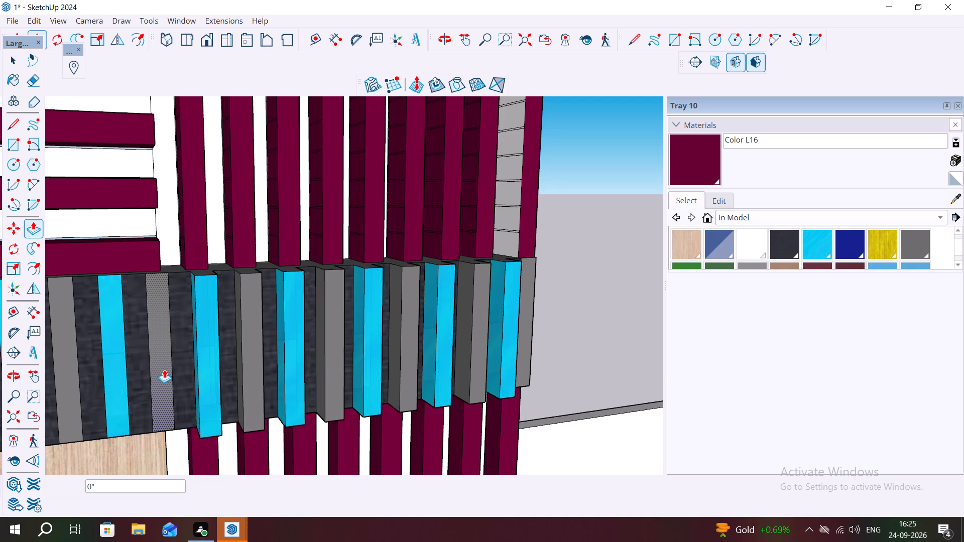
left_click(164, 369)
Pull the next six cyan and gray strips of the upper band, starting just past the vertical maroon column, out by 2".
scroll(269, 324, "down", 7)
scroll(489, 339, "down", 1)
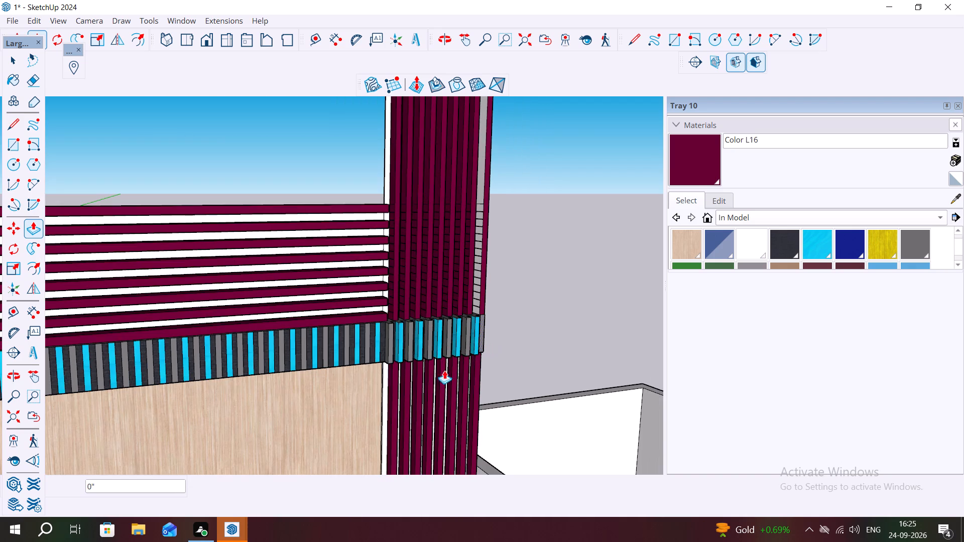
scroll(324, 342, "down", 2)
scroll(321, 344, "up", 8)
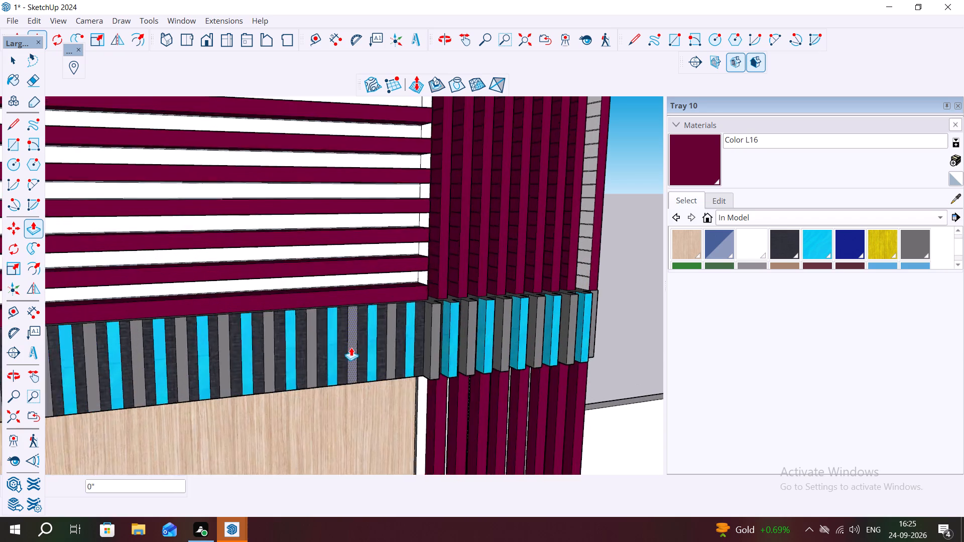
scroll(351, 347, "up", 7)
double_click(448, 333)
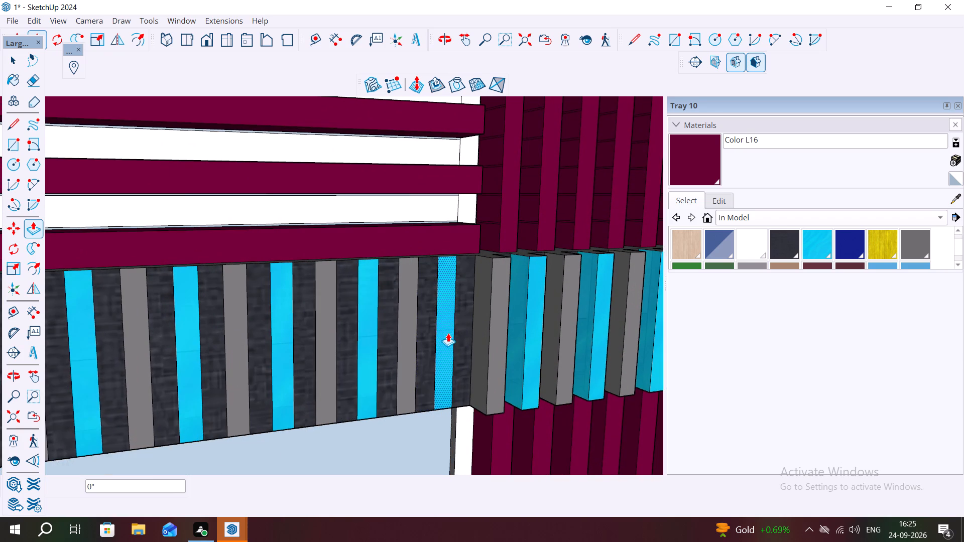
double_click(404, 337)
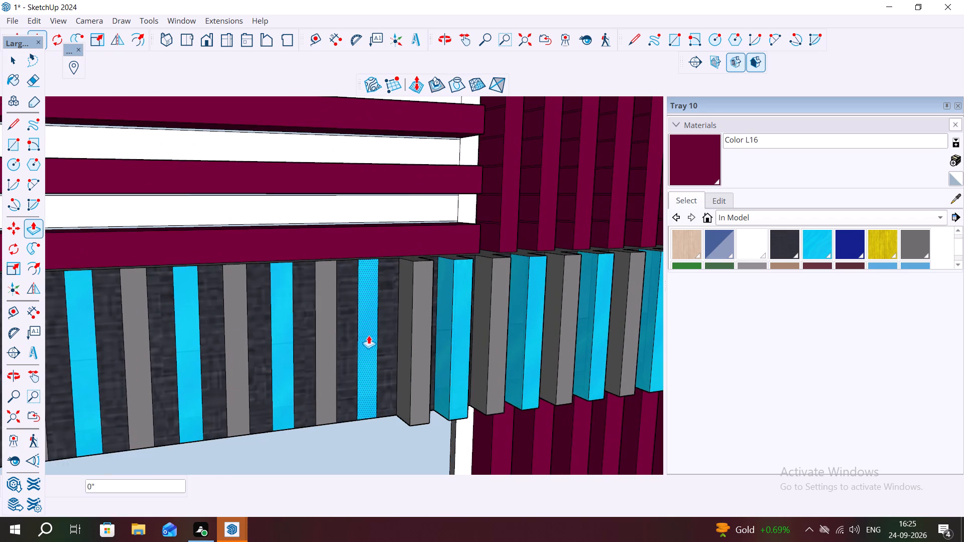
double_click(370, 331)
double_click(330, 330)
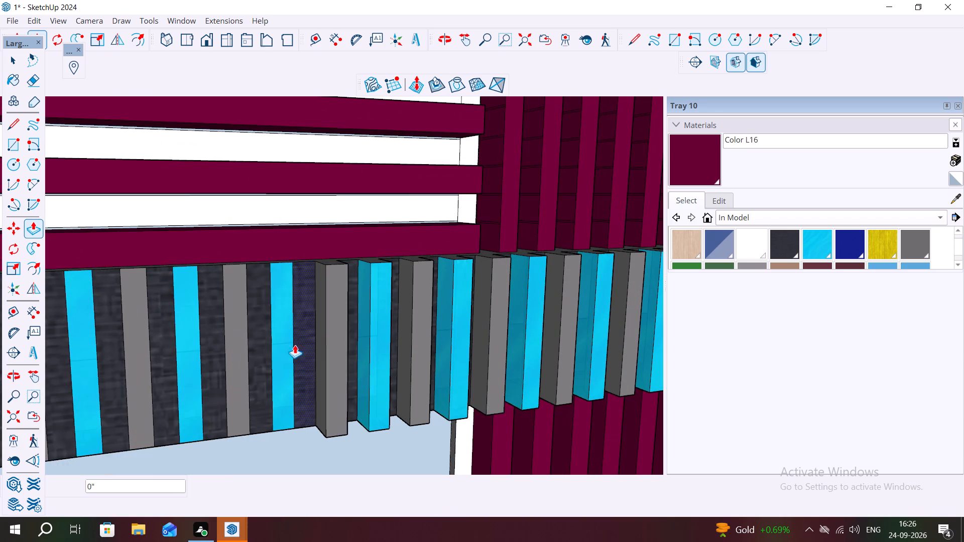
double_click(279, 348)
double_click(235, 344)
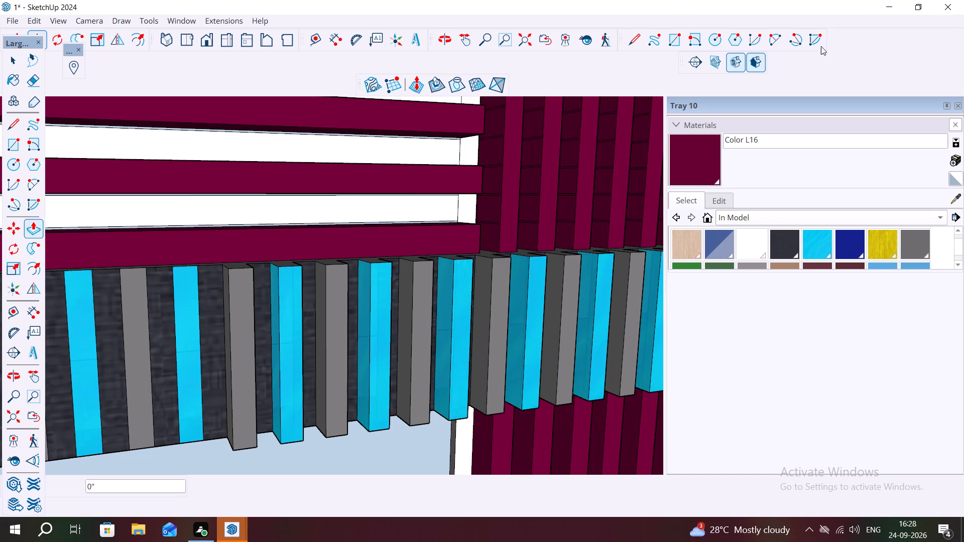
Look over the whole model, examining the facades of the blue-and-yellow house, the striped house and the new building.
scroll(631, 286, "down", 5)
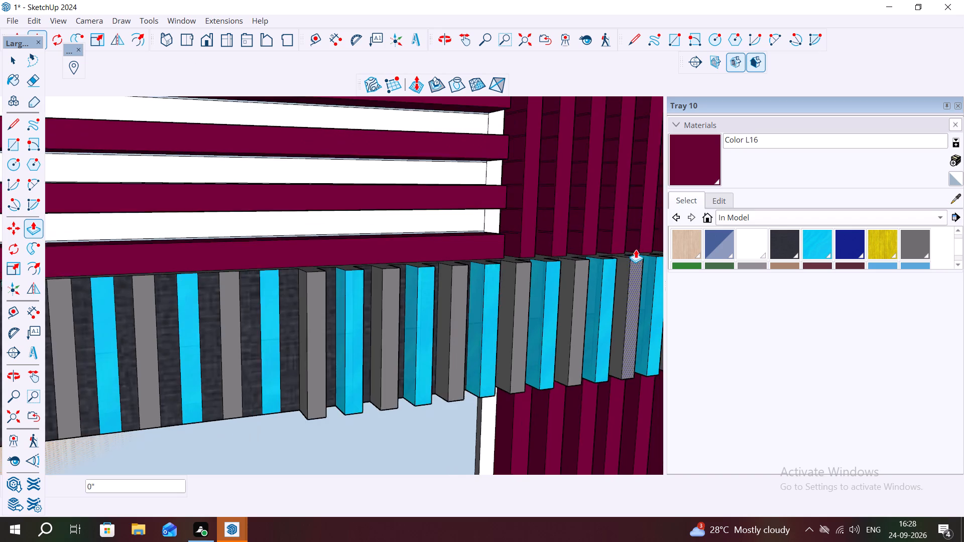
scroll(636, 249, "down", 5)
scroll(597, 163, "down", 3)
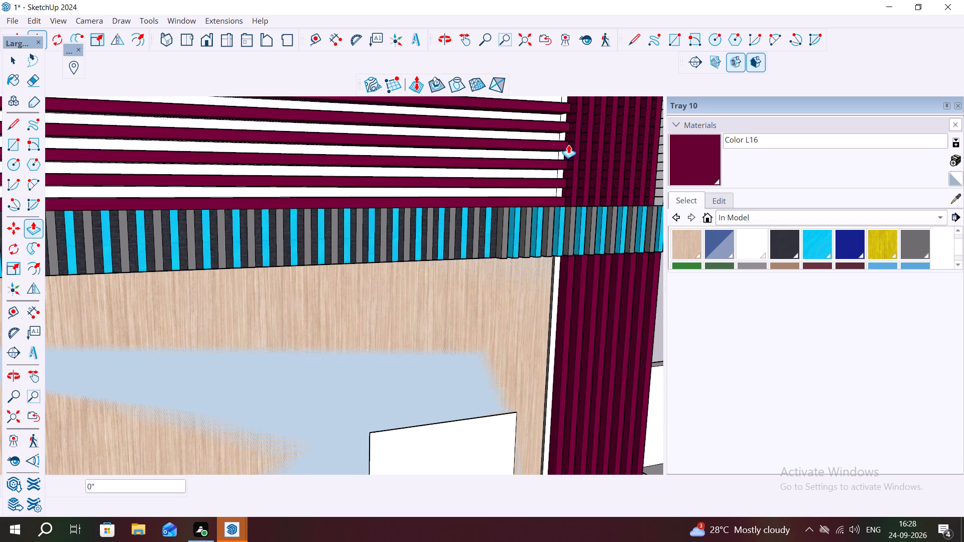
scroll(584, 166, "down", 5)
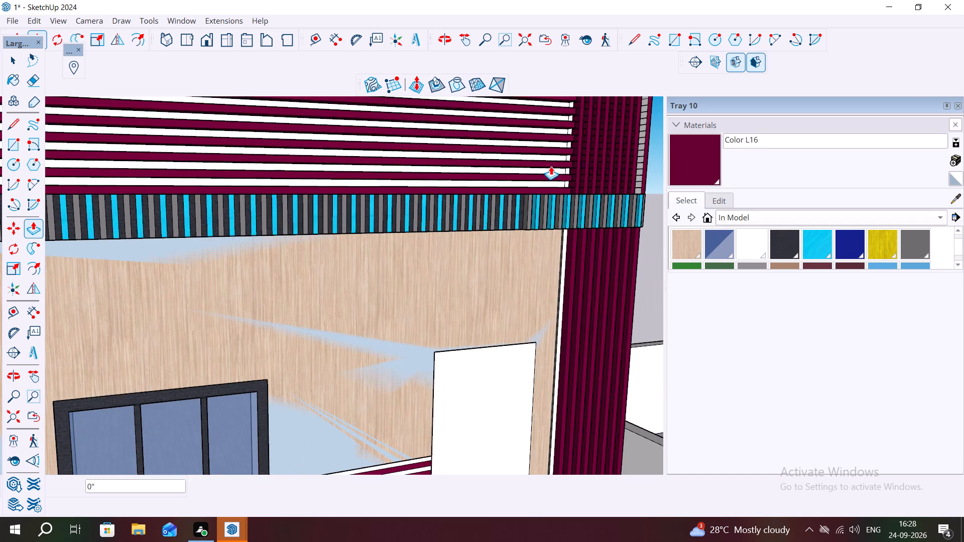
scroll(551, 166, "down", 2)
scroll(555, 170, "up", 1)
scroll(579, 171, "down", 14)
middle_click_drag(411, 252, 361, 459)
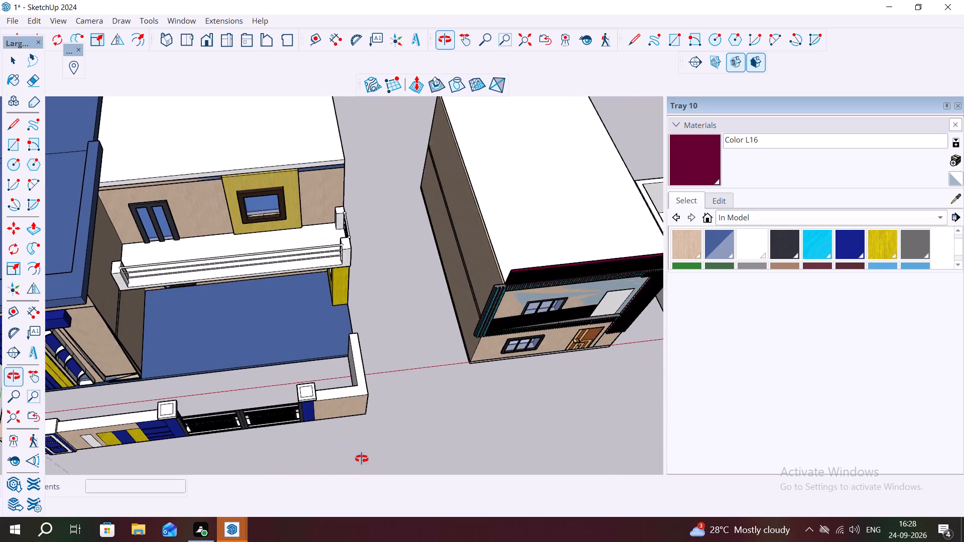
middle_click_drag(361, 459, 360, 460)
scroll(234, 261, "up", 3)
scroll(213, 169, "up", 1)
middle_click_drag(211, 167, 207, 80)
scroll(398, 197, "down", 1)
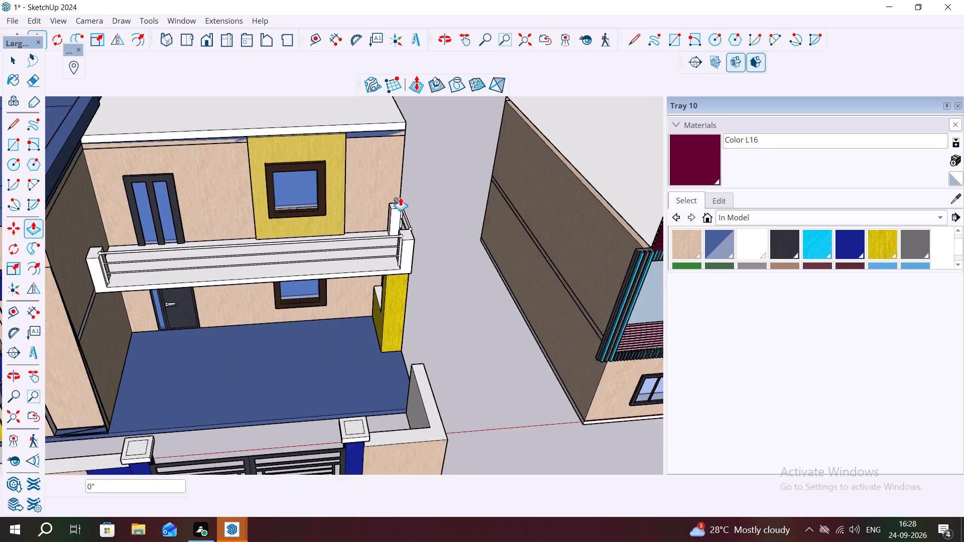
scroll(400, 197, "down", 3)
scroll(429, 197, "up", 1)
middle_click_drag(426, 197, 382, 115)
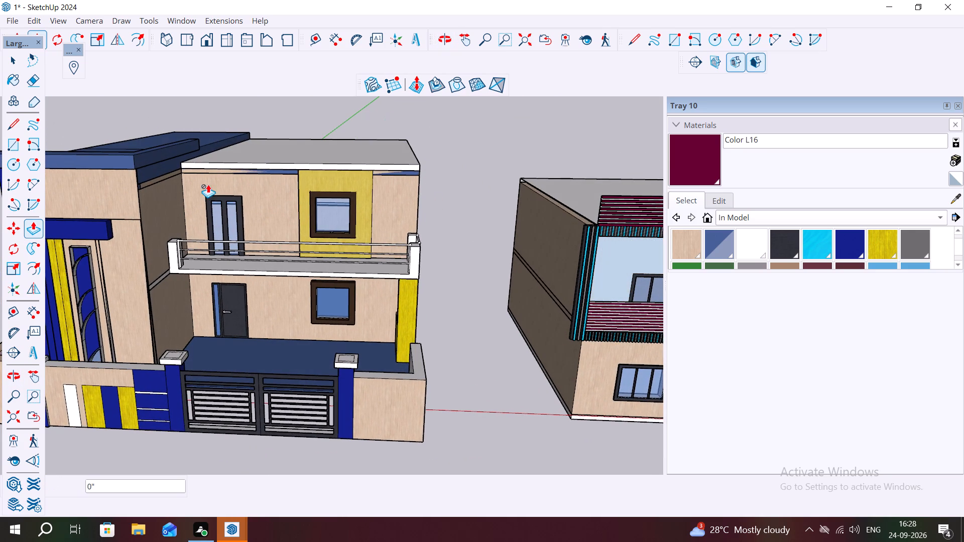
middle_click_drag(184, 170, 154, 138)
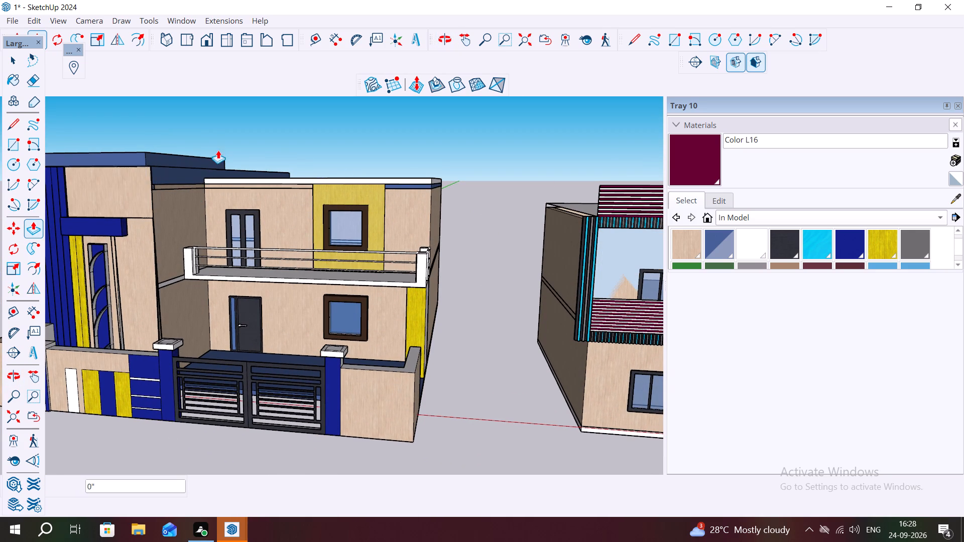
scroll(220, 153, "down", 4)
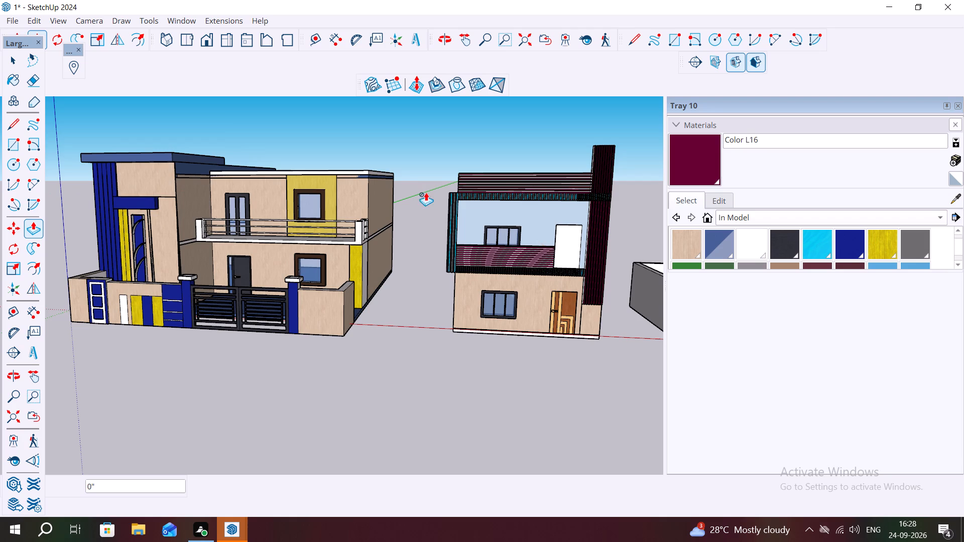
scroll(463, 197, "down", 3)
scroll(0, 184, "down", 2)
scroll(180, 244, "down", 2)
scroll(502, 240, "up", 3)
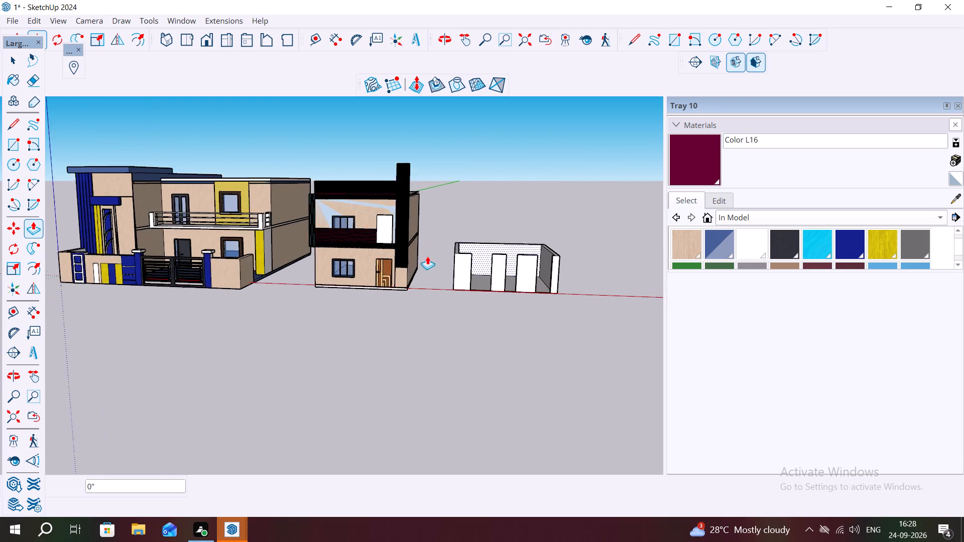
Pull the next ten cyan and gray strips of the striped house's upper band, continuing away from the maroon column, out by 2".
scroll(427, 256, "up", 12)
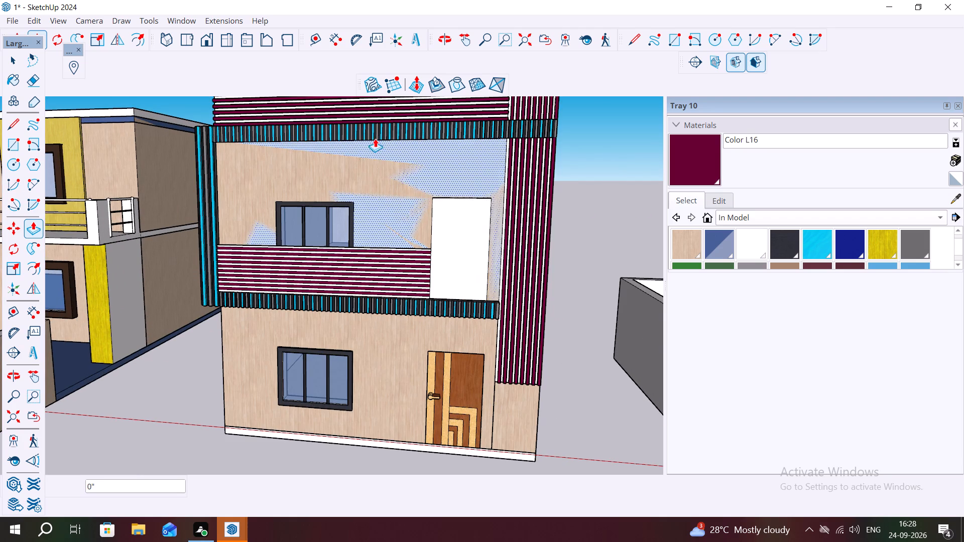
scroll(385, 96, "up", 11)
scroll(376, 140, "up", 2)
middle_click_drag(376, 138, 395, 187)
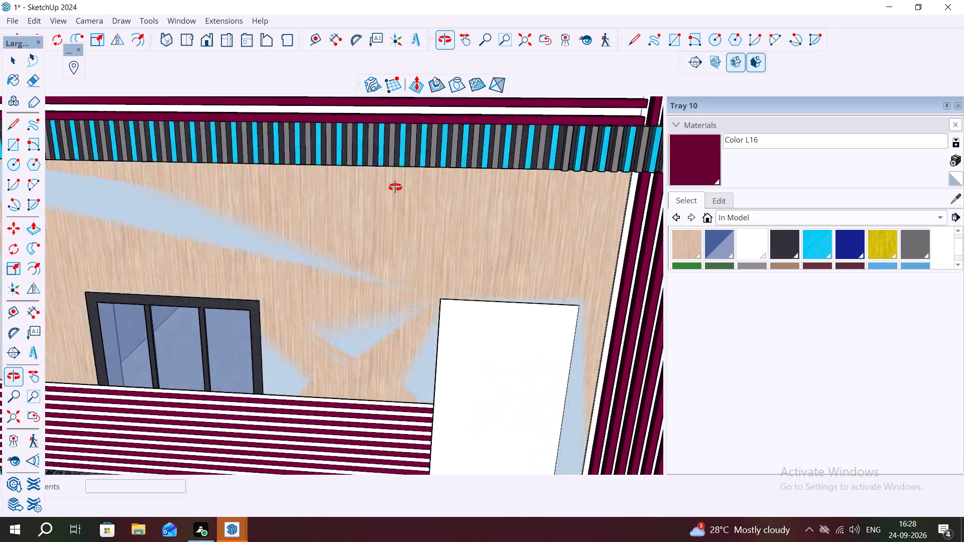
middle_click_drag(395, 187, 443, 348)
scroll(583, 140, "up", 5)
middle_click_drag(579, 146, 527, 119)
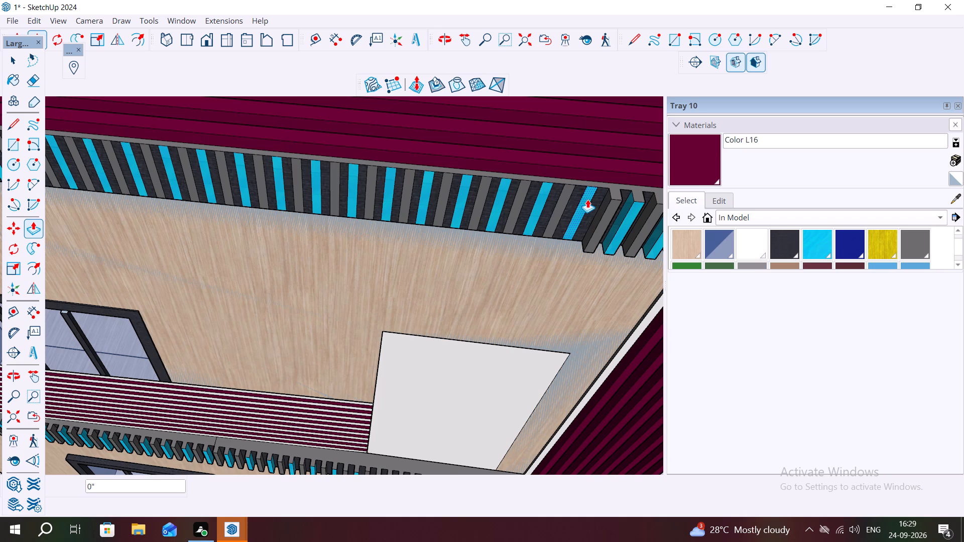
double_click(584, 198)
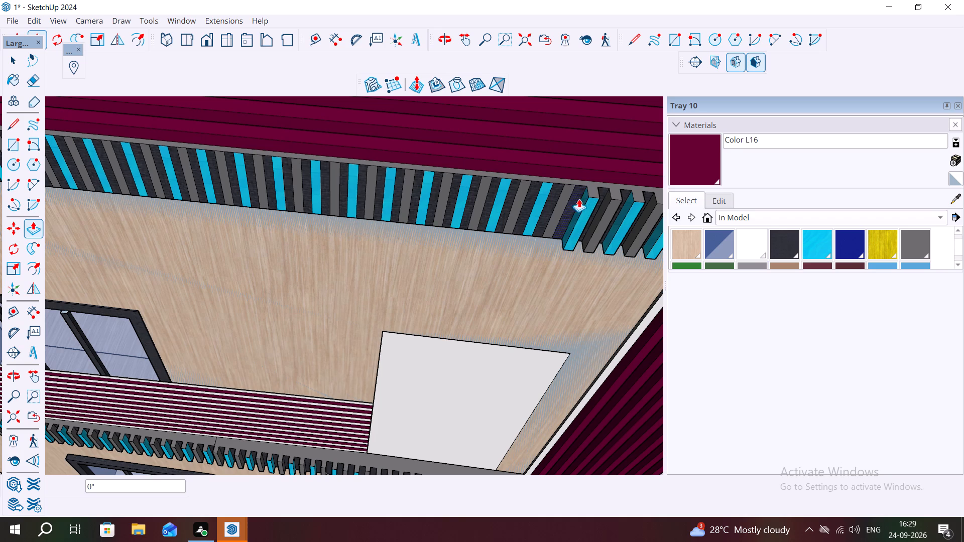
double_click(561, 210)
double_click(538, 212)
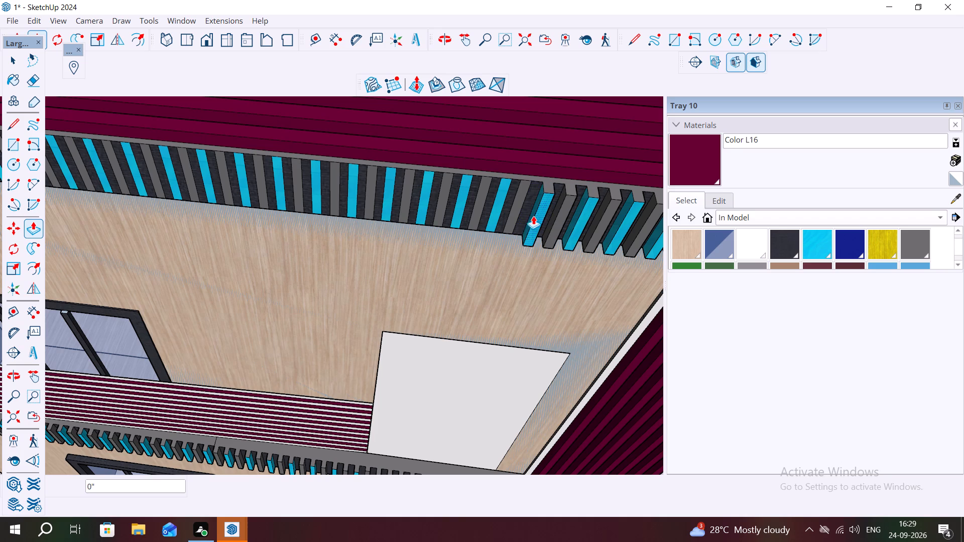
double_click(511, 217)
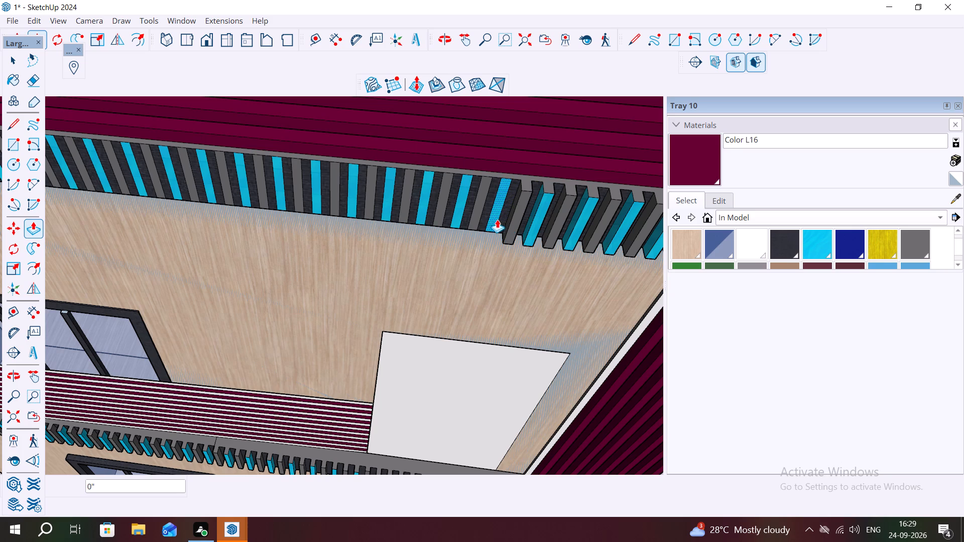
left_click(493, 212)
left_click(495, 212)
double_click(495, 212)
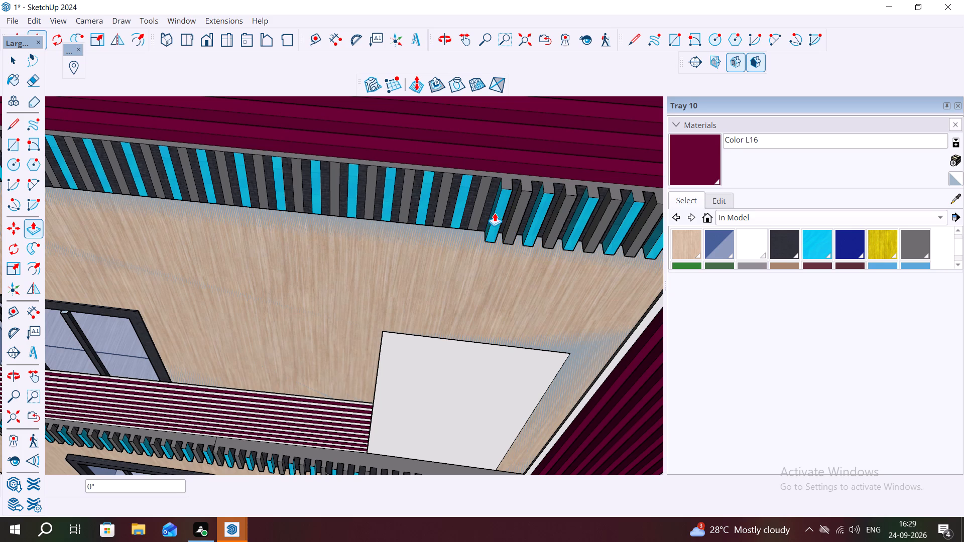
double_click(476, 212)
double_click(457, 207)
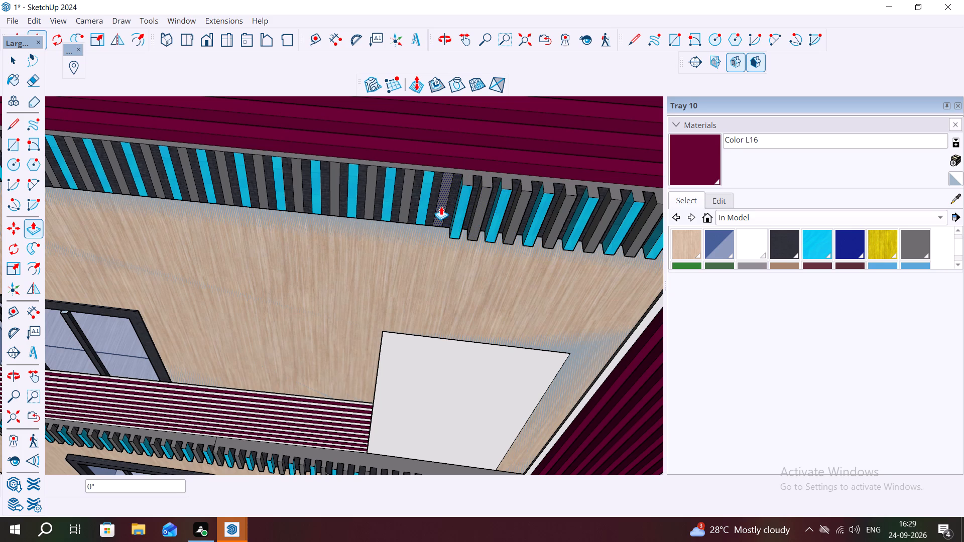
double_click(441, 206)
double_click(425, 204)
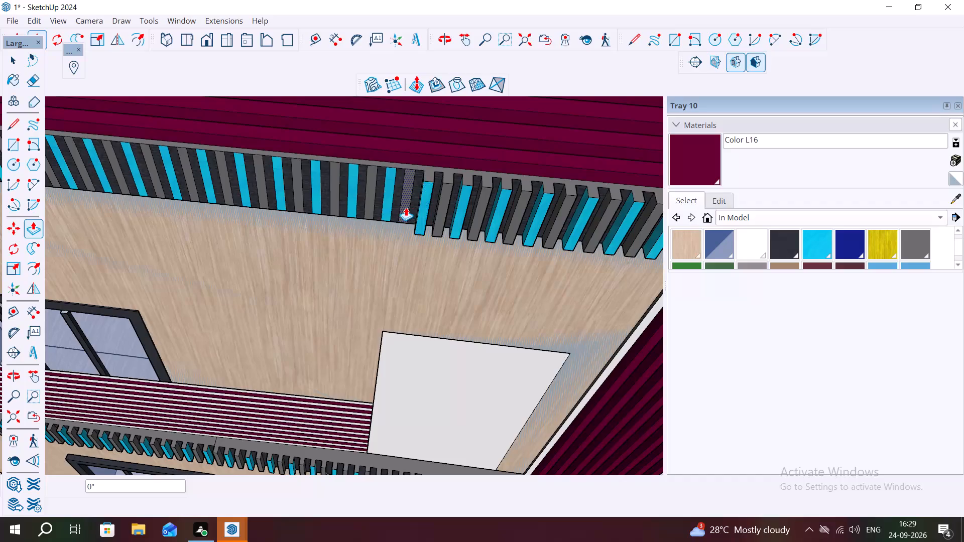
double_click(403, 202)
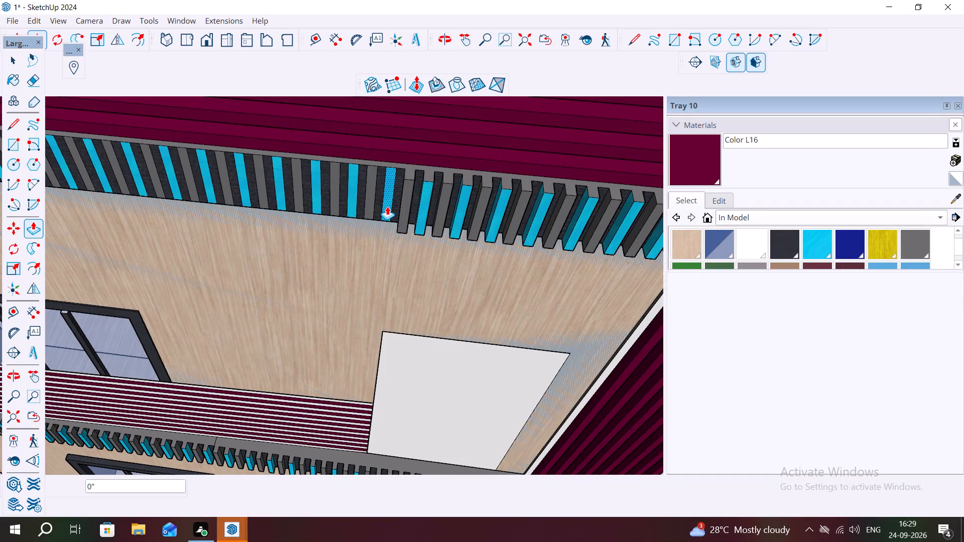
Pull the next four cyan and gray strips of the striped house's upper band, continuing away from the maroon column, out by 2".
left_click(387, 206)
double_click(387, 206)
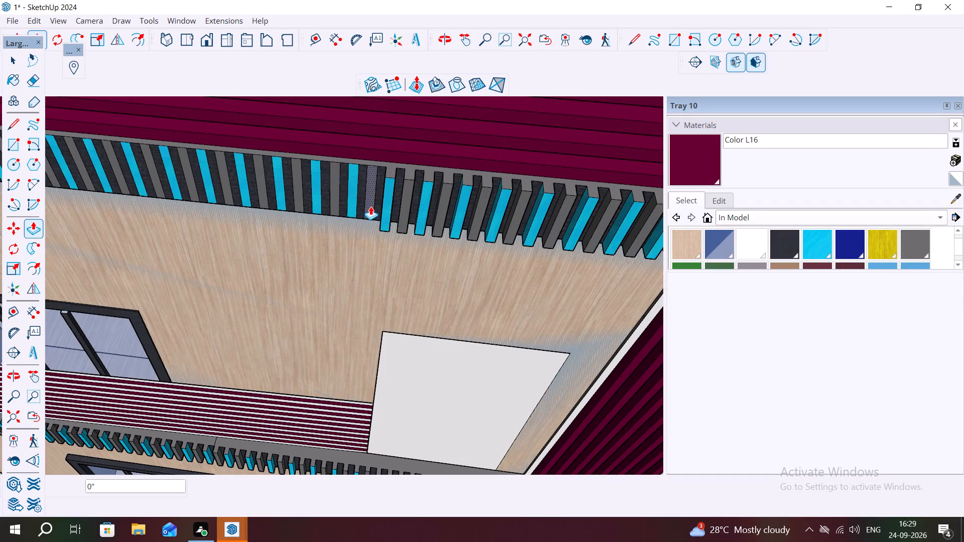
double_click(371, 205)
double_click(354, 194)
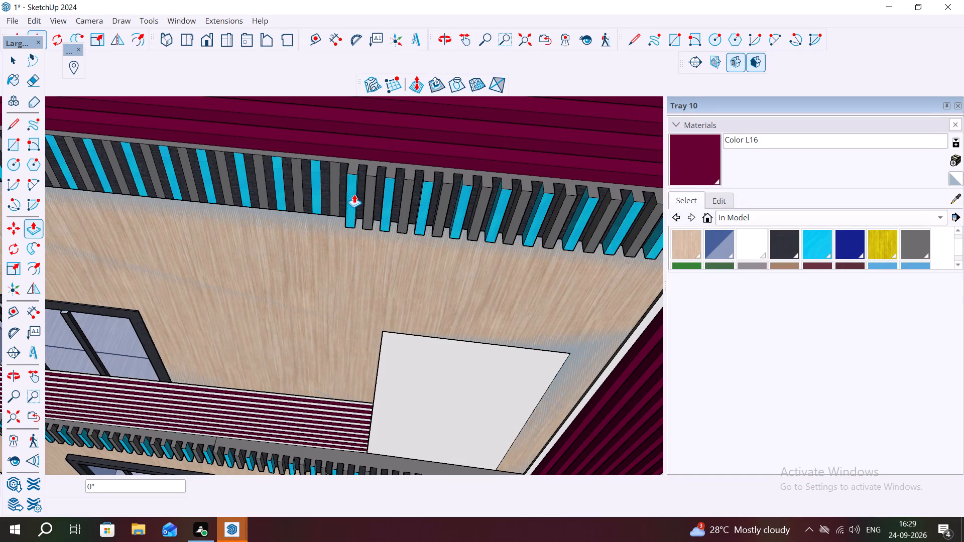
double_click(335, 197)
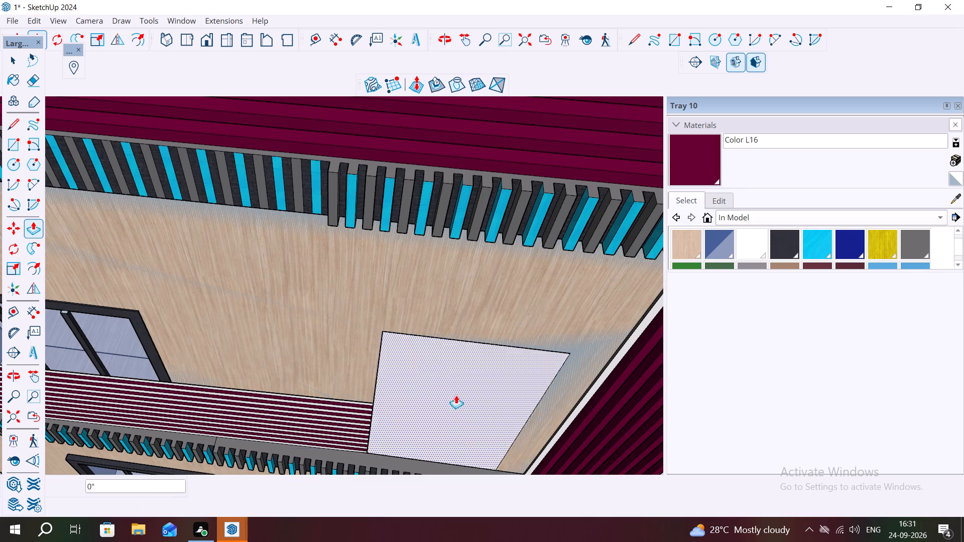
Pull the next seven flush strips of the upper band, from cyan to cyan beside the raised ones, out by 2".
scroll(452, 271, "down", 14)
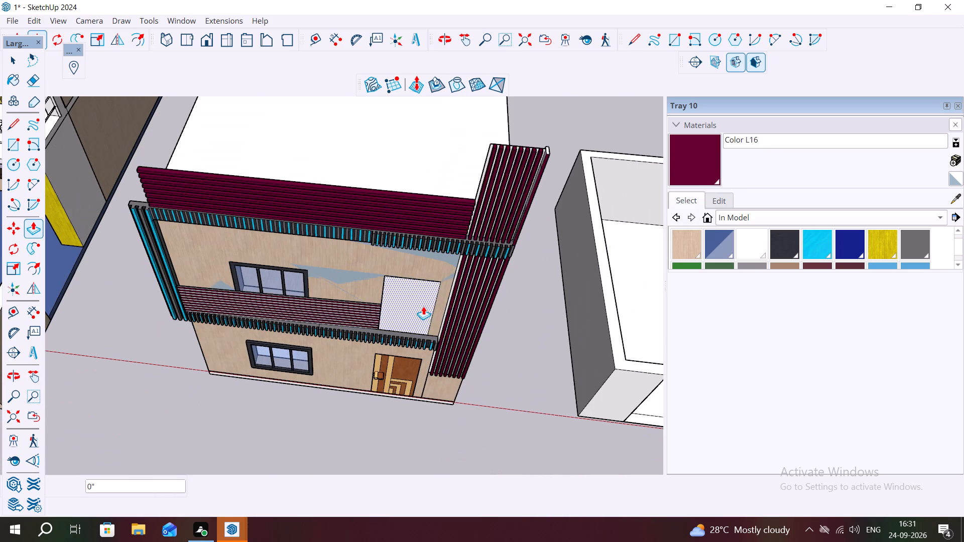
scroll(372, 236, "up", 14)
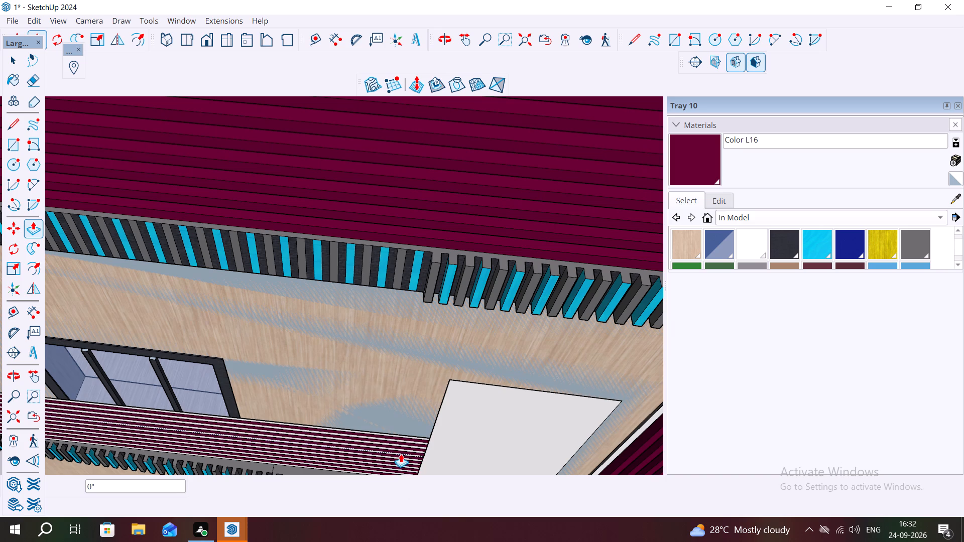
scroll(367, 312, "down", 1)
scroll(409, 251, "up", 7)
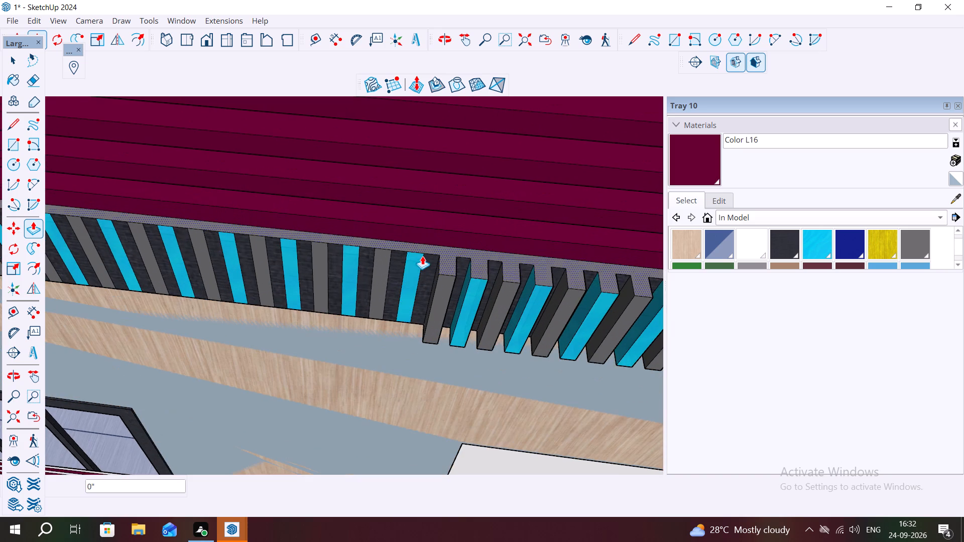
double_click(414, 261)
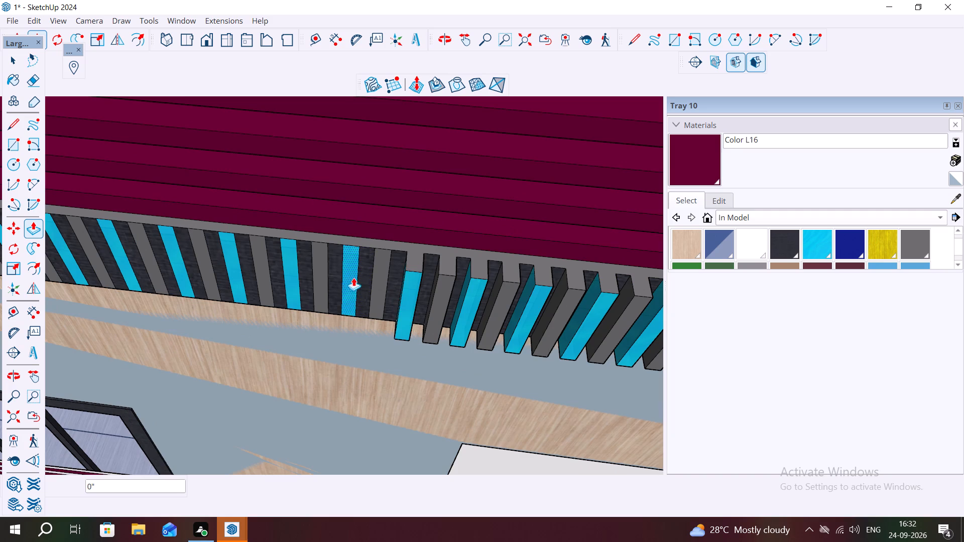
double_click(379, 279)
double_click(350, 279)
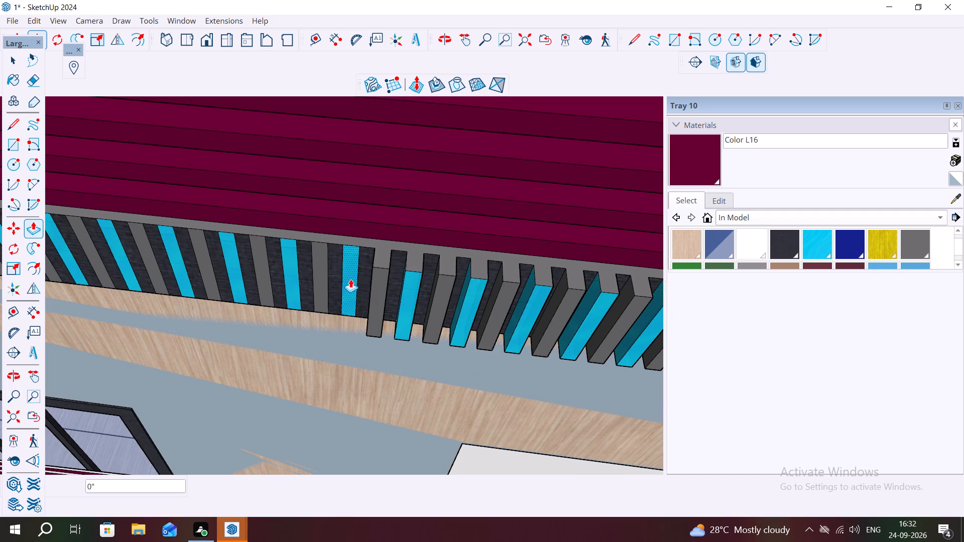
double_click(321, 266)
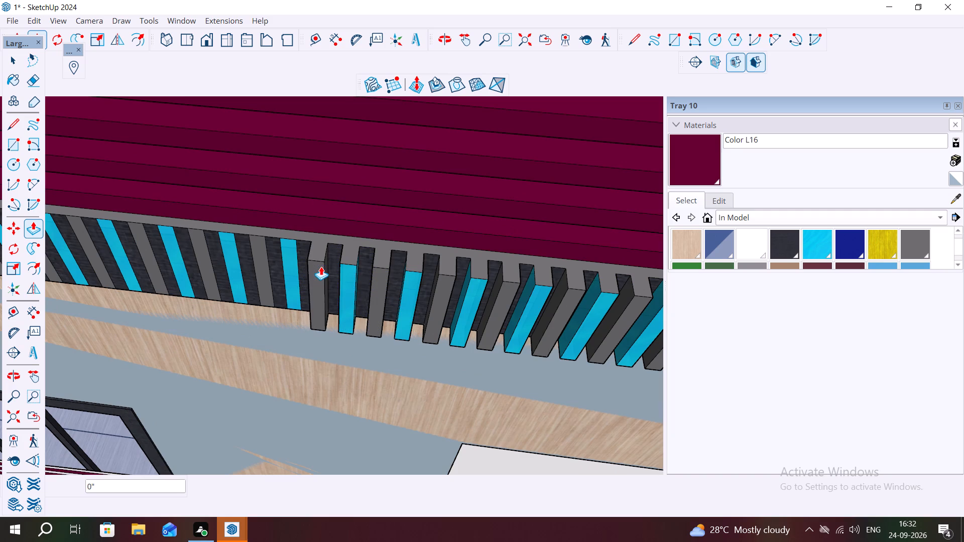
double_click(292, 275)
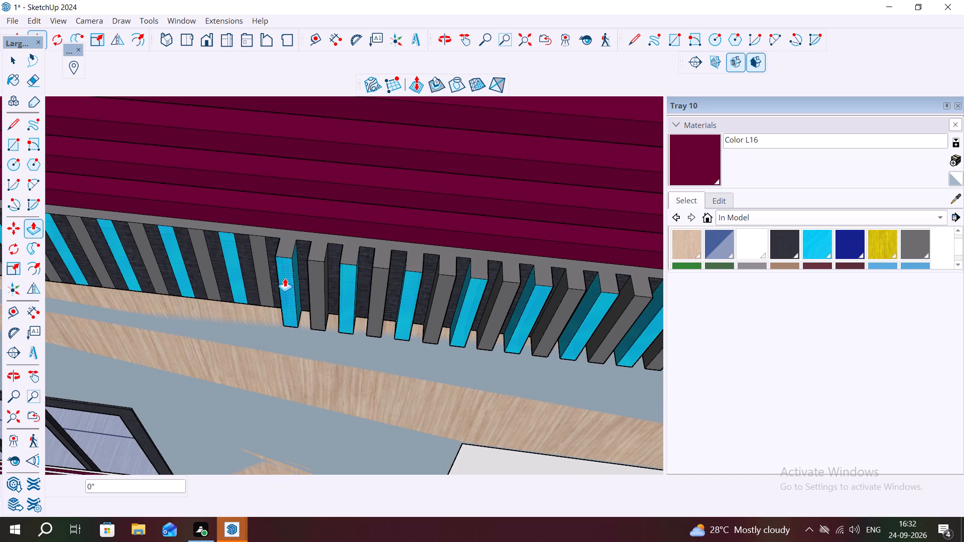
double_click(264, 281)
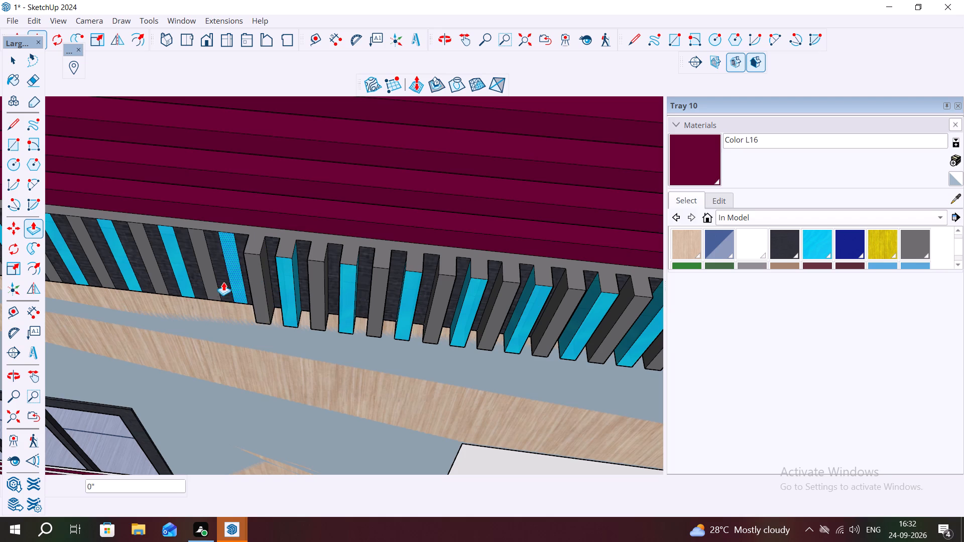
double_click(231, 276)
Pull the next six gray and cyan strips of the upper band, continuing away from the maroon column, out by 2".
scroll(375, 289, "down", 3)
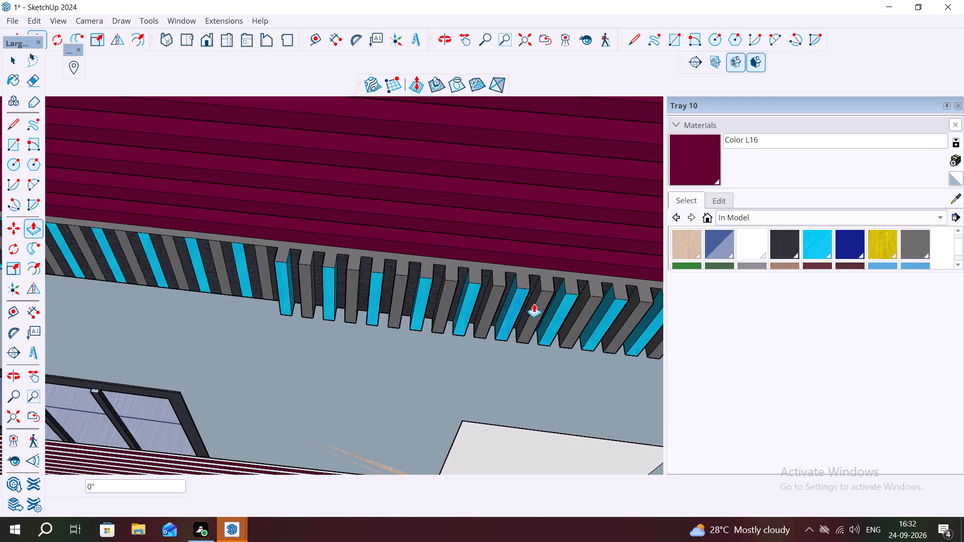
scroll(535, 305, "down", 1)
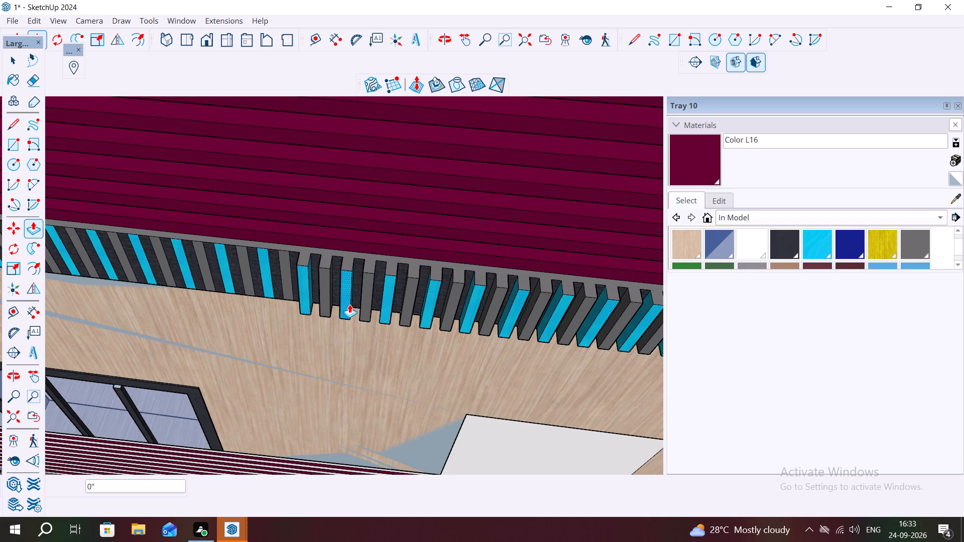
scroll(422, 318, "down", 7)
middle_click_drag(404, 332, 451, 351)
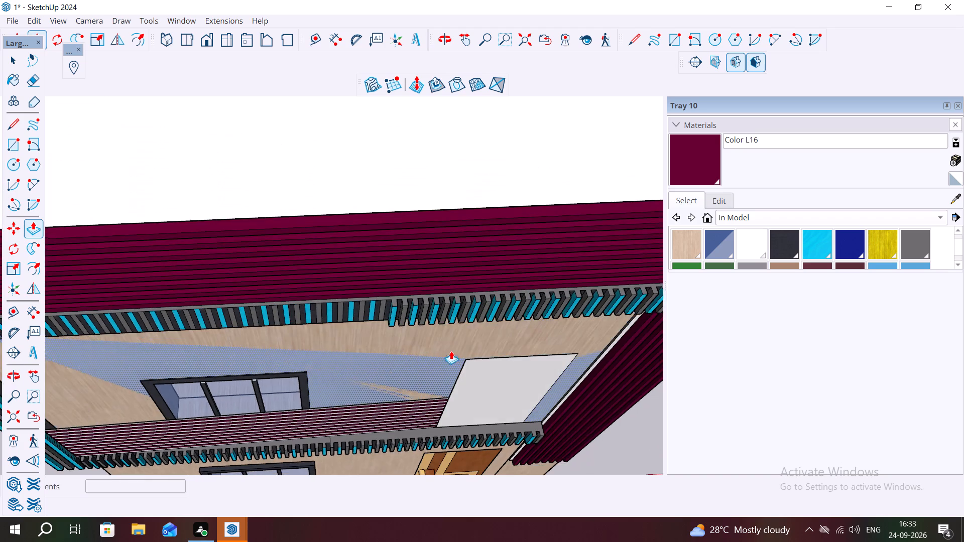
middle_click_drag(451, 351, 450, 350)
scroll(456, 355, "down", 2)
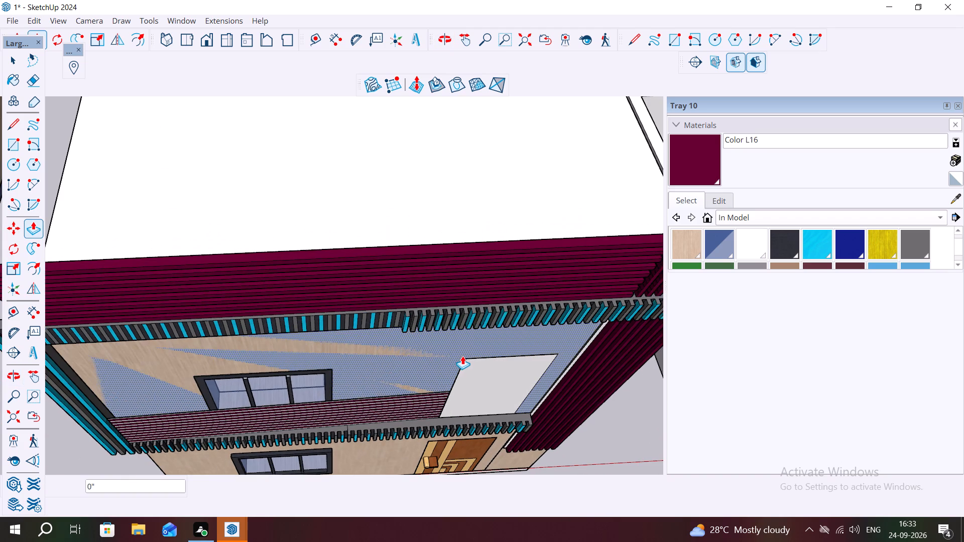
scroll(476, 351, "down", 2)
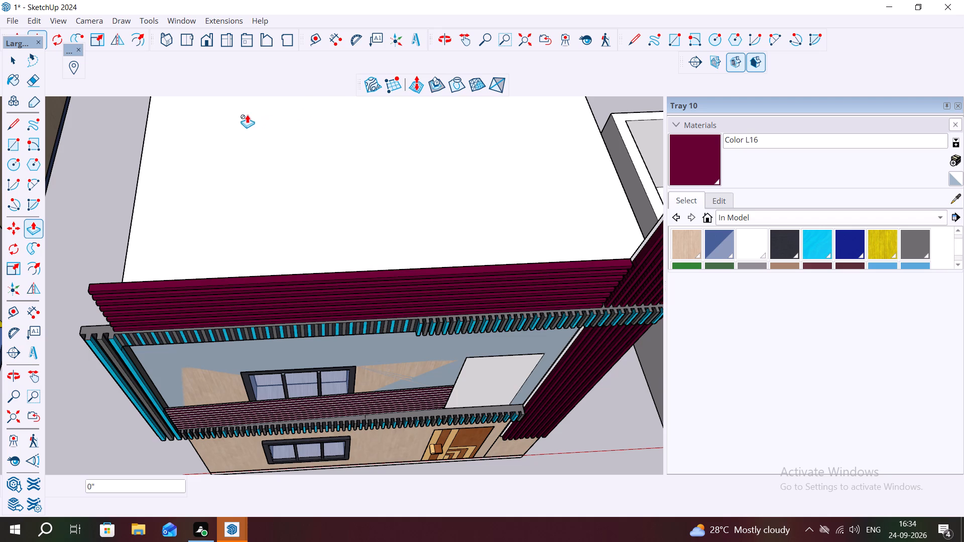
scroll(400, 305, "up", 9)
middle_click_drag(421, 326, 446, 282)
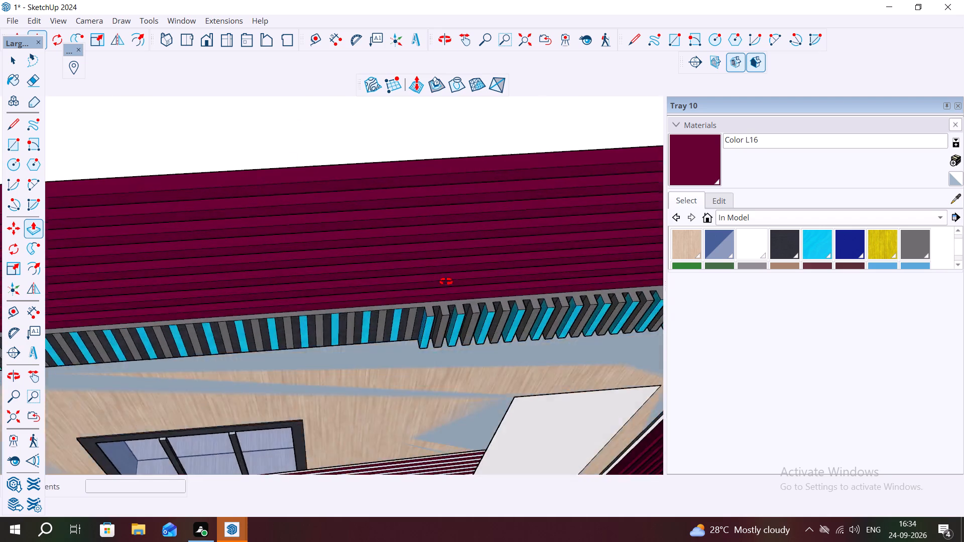
middle_click_drag(446, 282, 463, 263)
scroll(428, 355, "up", 9)
double_click(419, 260)
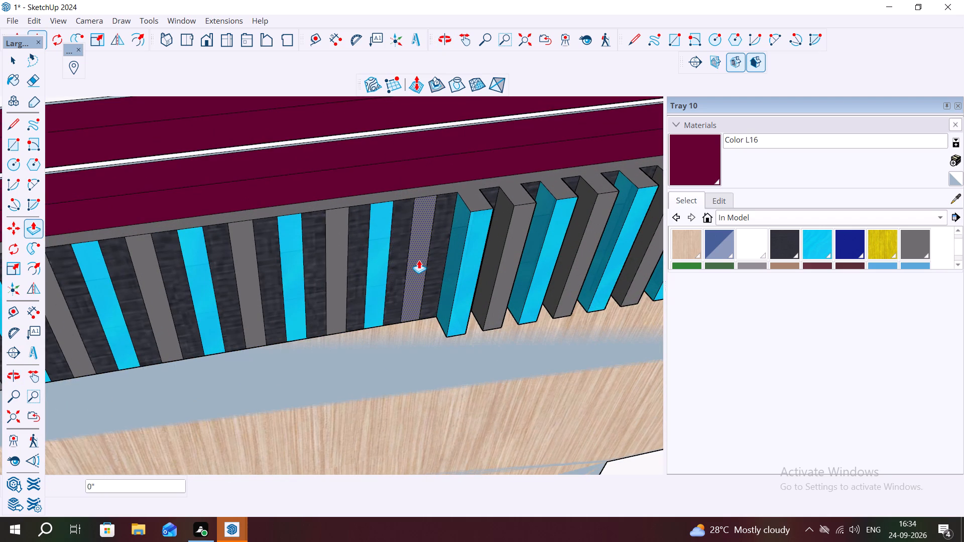
double_click(382, 272)
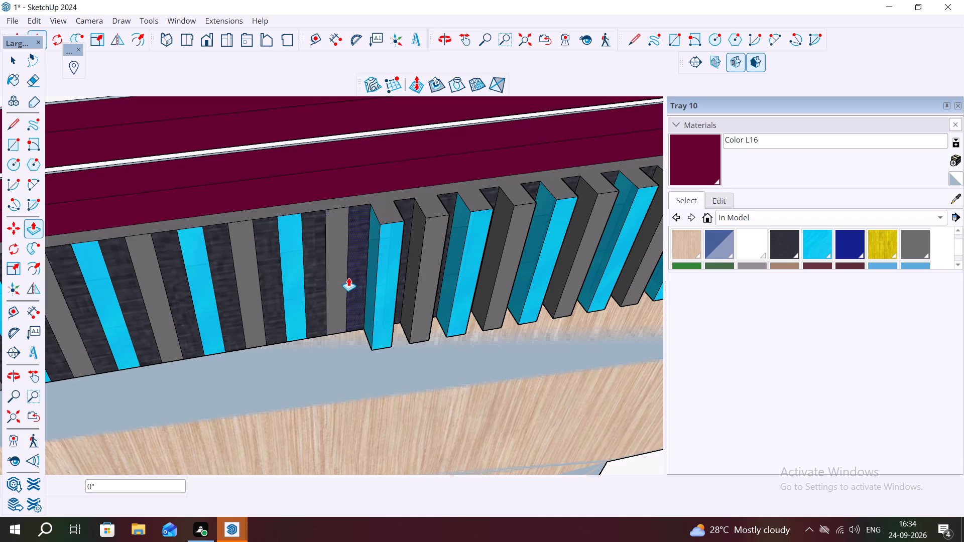
double_click(344, 275)
double_click(294, 278)
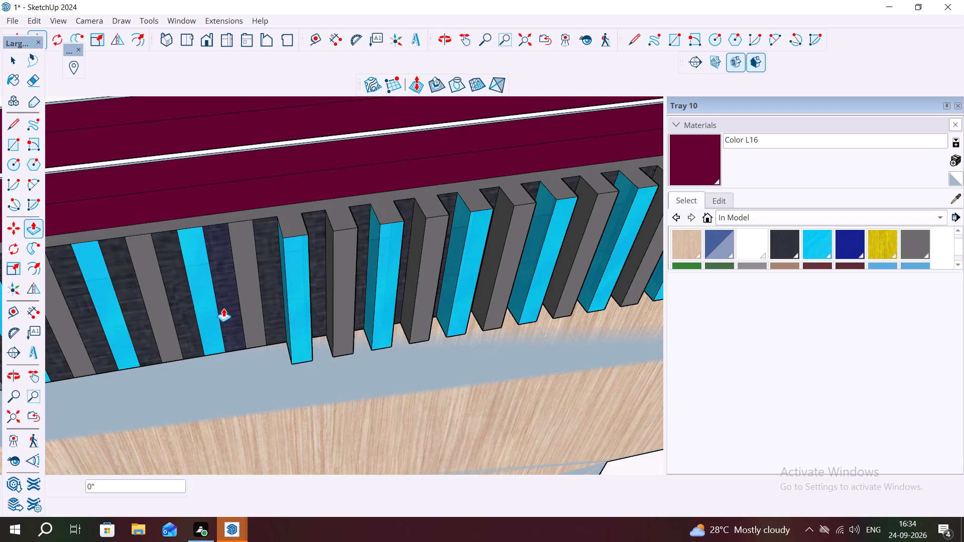
double_click(249, 301)
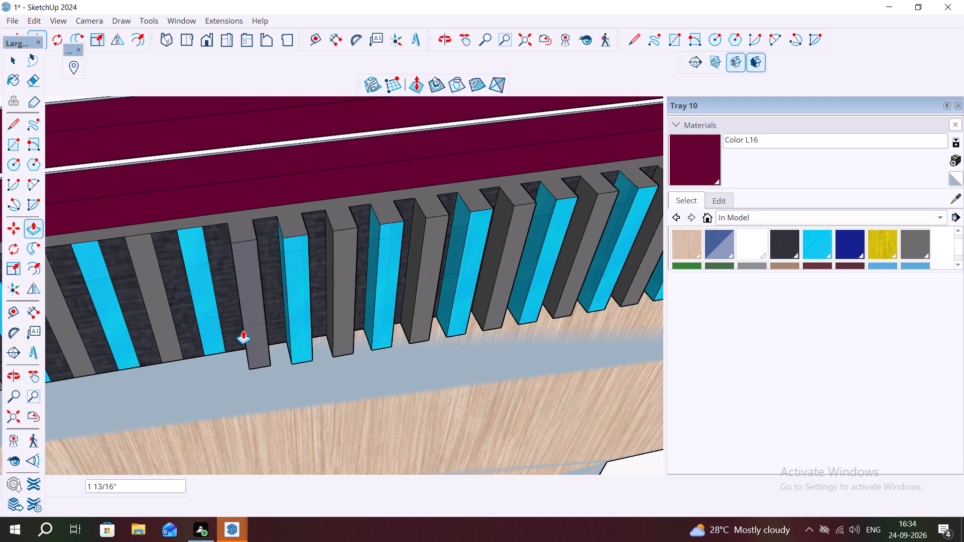
key("2")
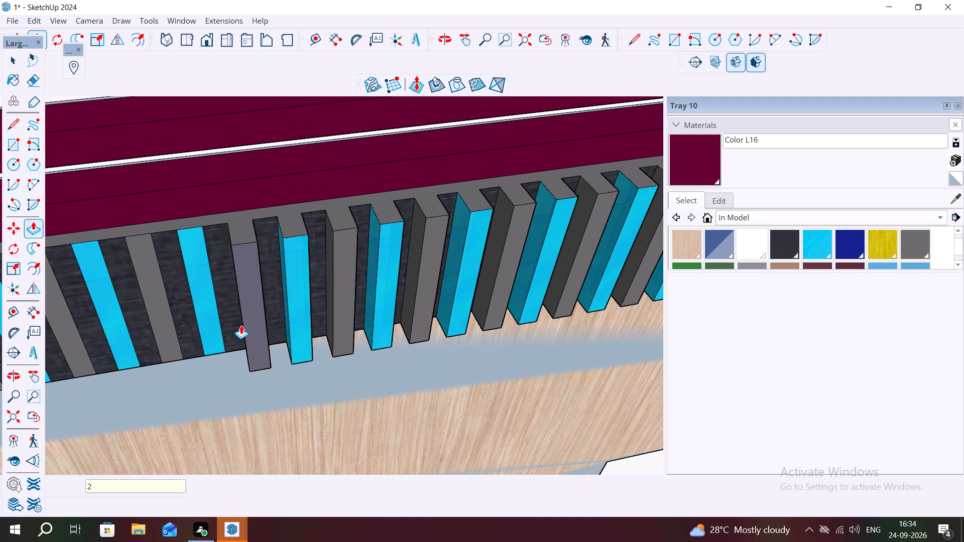
key("shift+quotedbl")
key("Return")
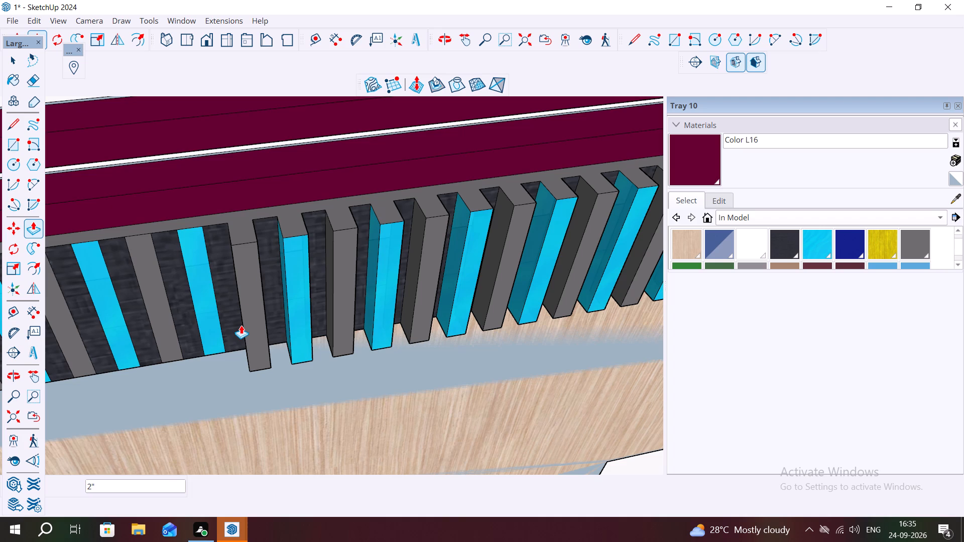
left_click(205, 289)
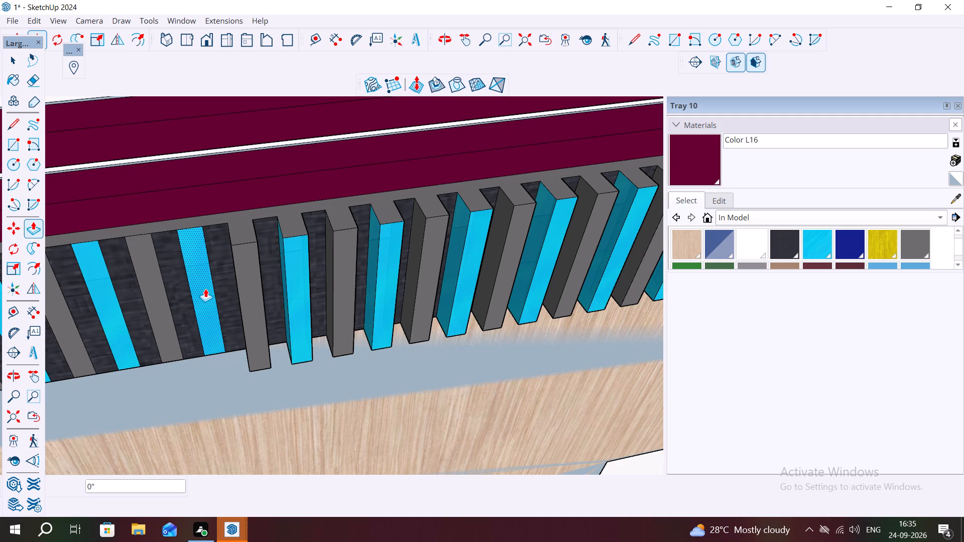
double_click(205, 289)
Pull the next four gray and cyan strips of the upper band, beside the raised ones, out by 2".
scroll(319, 270, "down", 2)
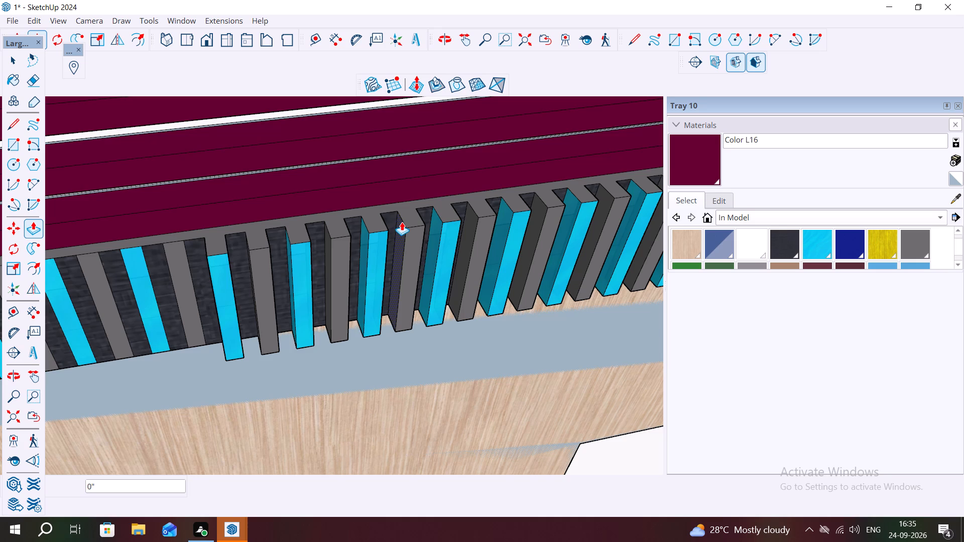
scroll(441, 237, "down", 4)
scroll(514, 246, "down", 1)
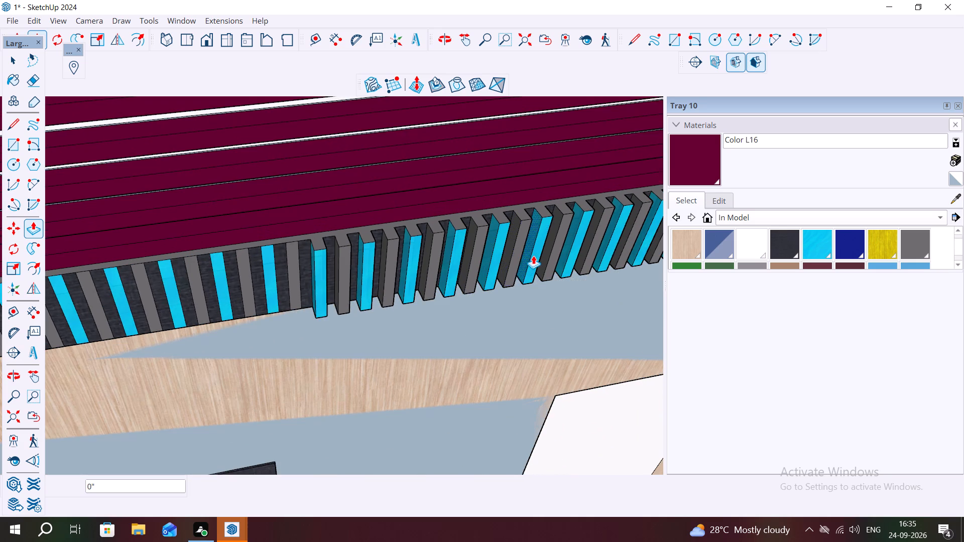
scroll(523, 275, "down", 3)
scroll(309, 261, "up", 2)
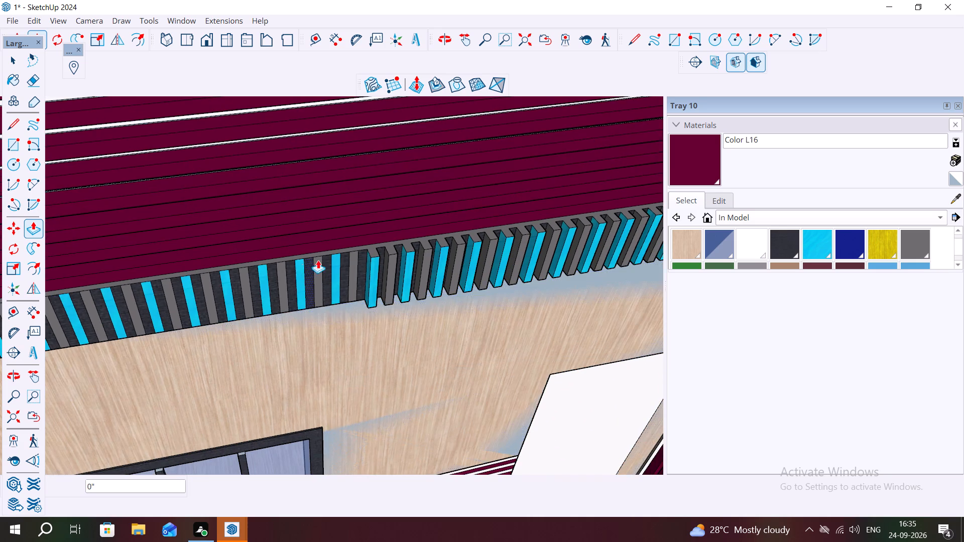
scroll(318, 260, "up", 10)
double_click(380, 266)
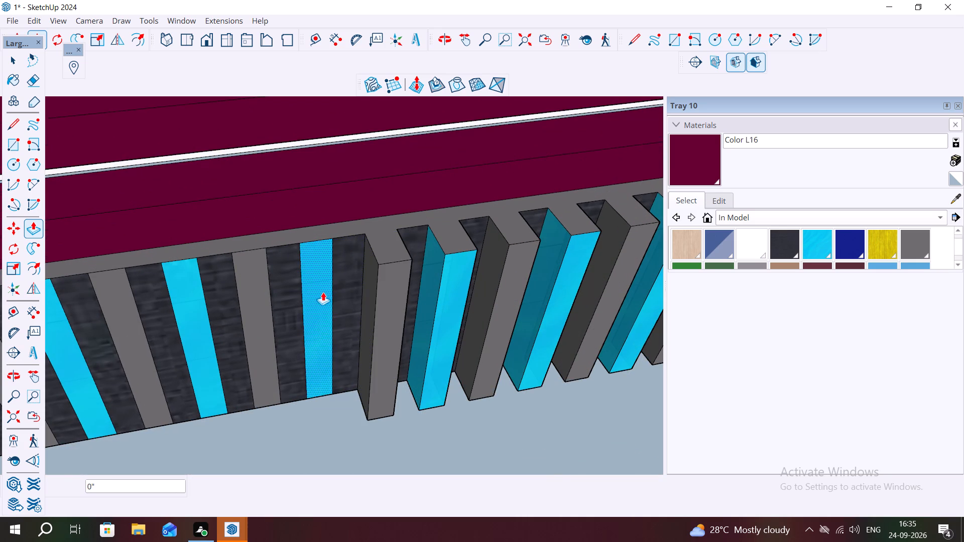
double_click(323, 292)
double_click(255, 325)
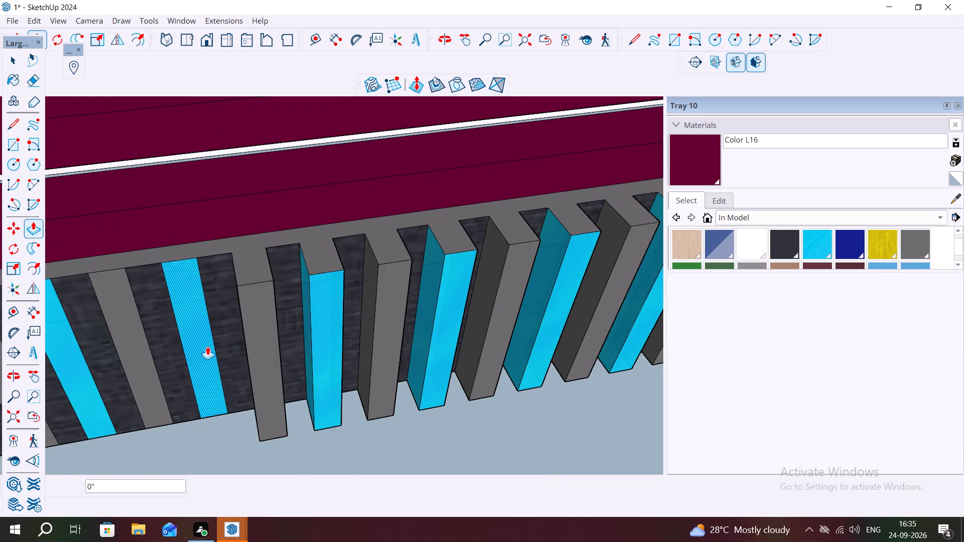
double_click(203, 345)
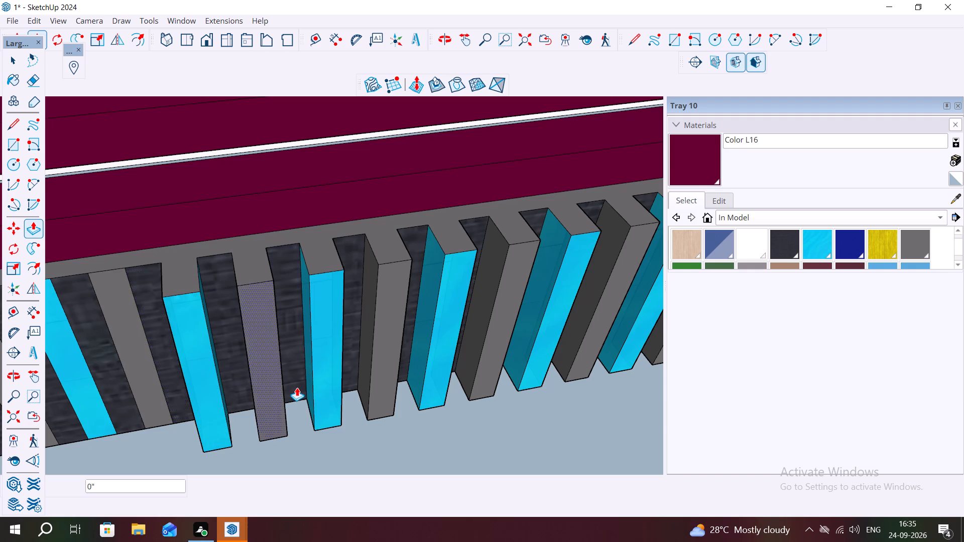
Pull the first flush cyan strip at the upper band's far end, near the vertical gray-and-cyan column, out by 2".
scroll(304, 382, "down", 17)
scroll(426, 366, "down", 3)
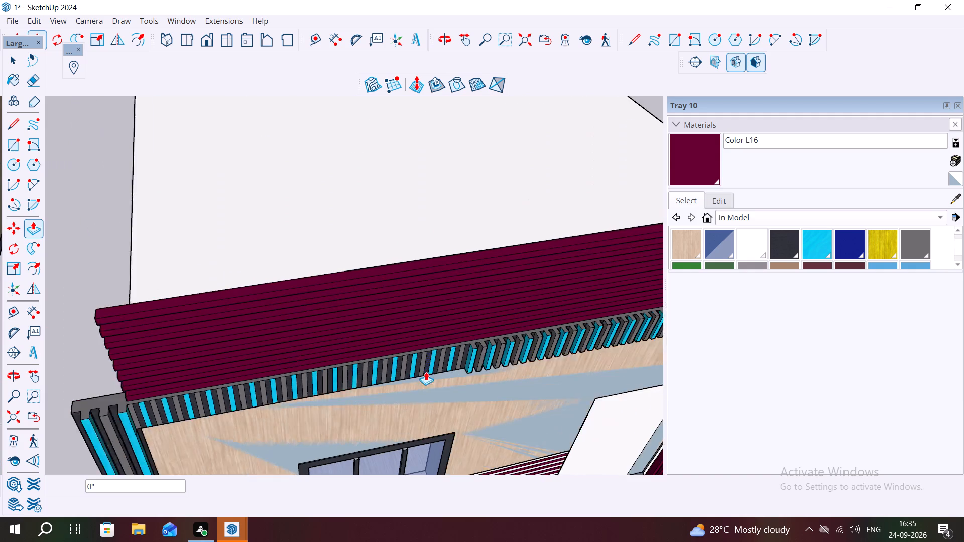
scroll(288, 380, "down", 3)
scroll(195, 398, "up", 11)
middle_click_drag(193, 410, 194, 382)
scroll(212, 428, "up", 10)
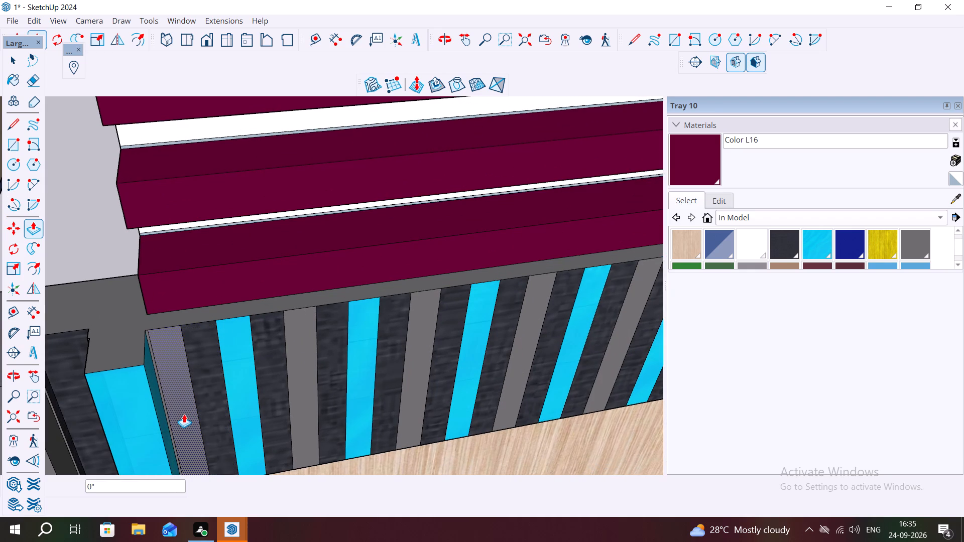
double_click(235, 387)
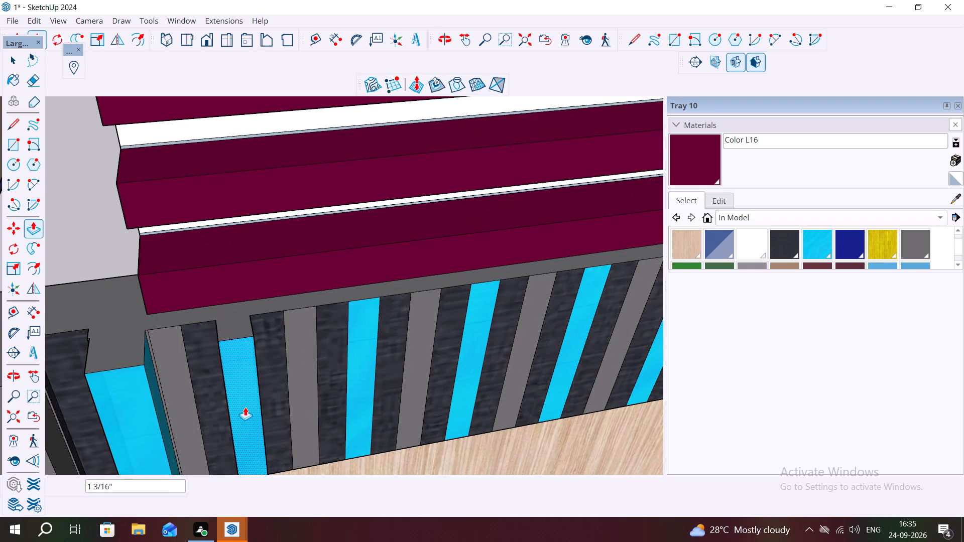
key("2")
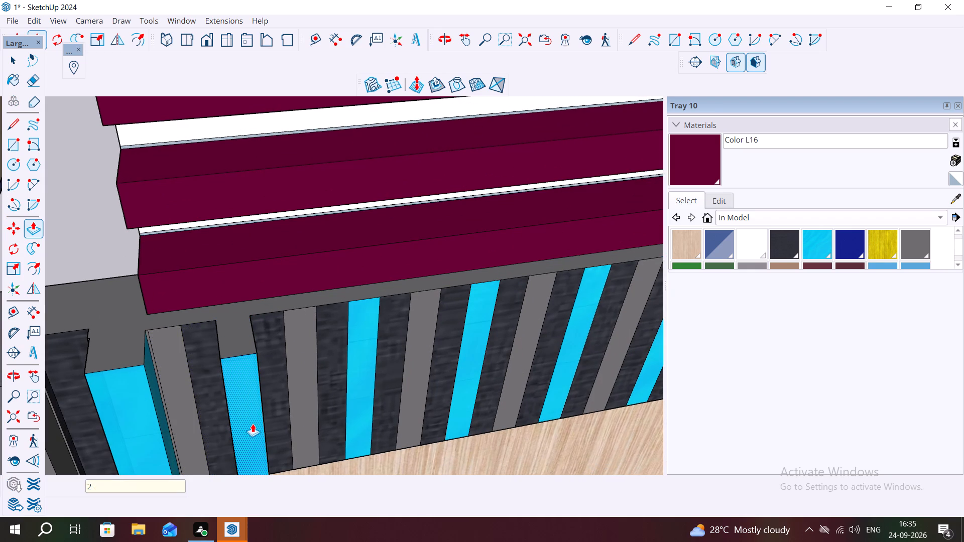
key("shift+quotedbl")
key("Return")
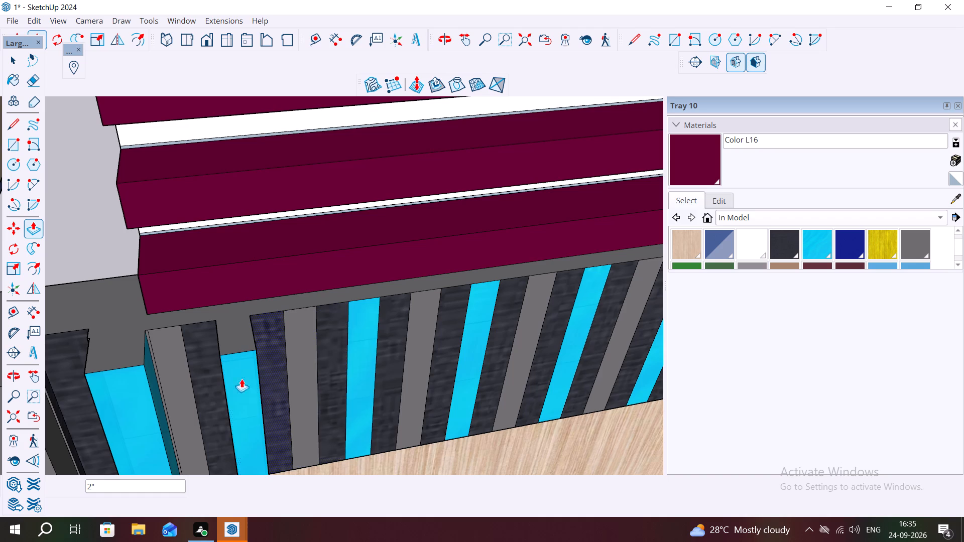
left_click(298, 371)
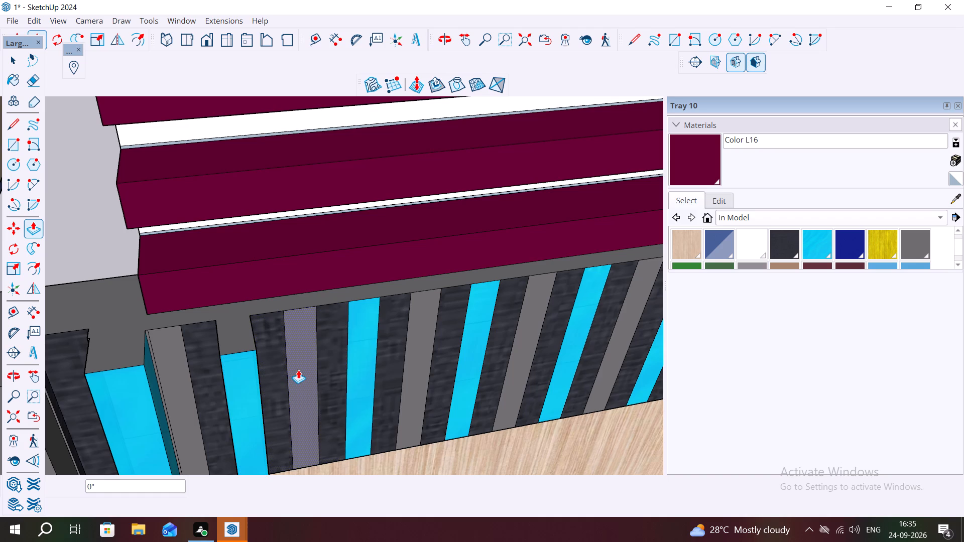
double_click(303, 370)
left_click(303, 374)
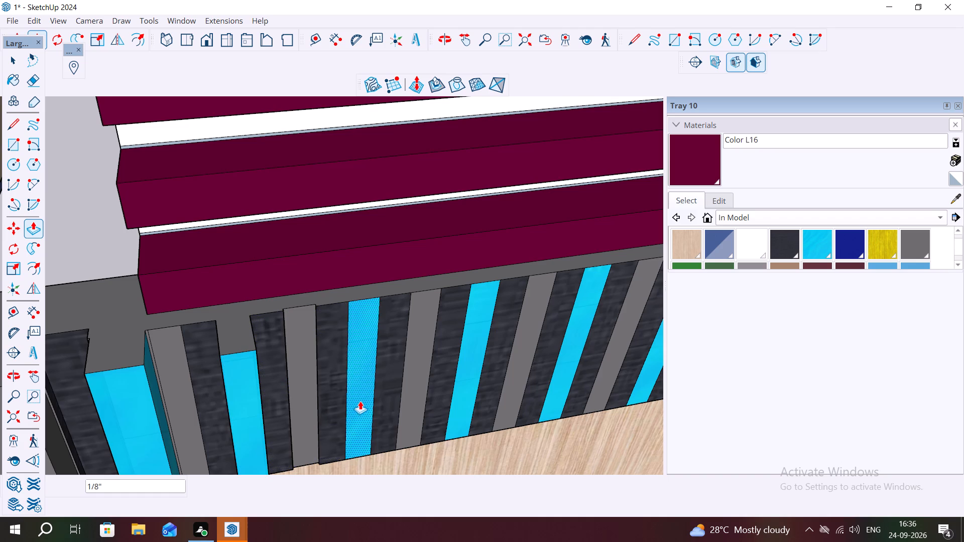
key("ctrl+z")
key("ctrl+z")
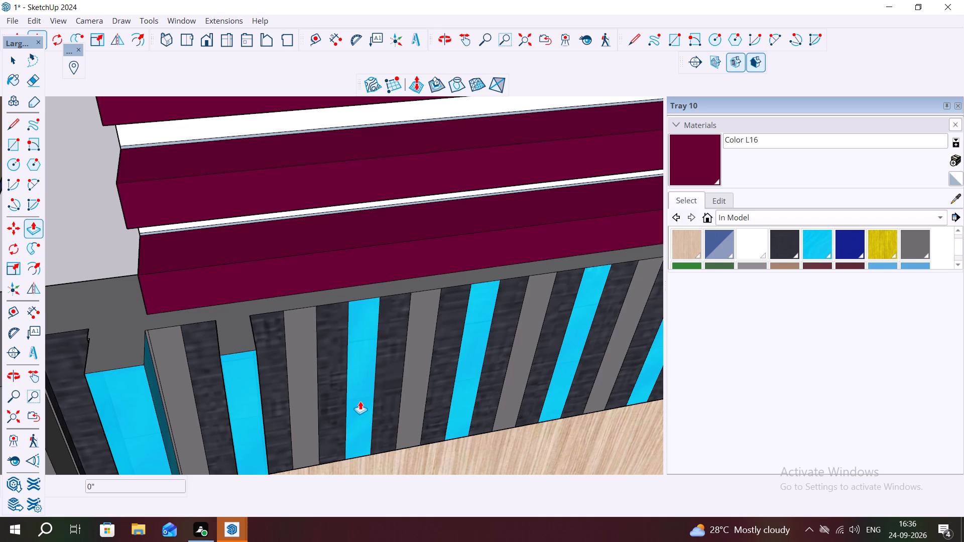
Pull the next six flush strips of the upper band, gray to cyan from the vertical gray-and-cyan column's end, out by 2".
left_click(306, 401)
type("2\"")
key("Return")
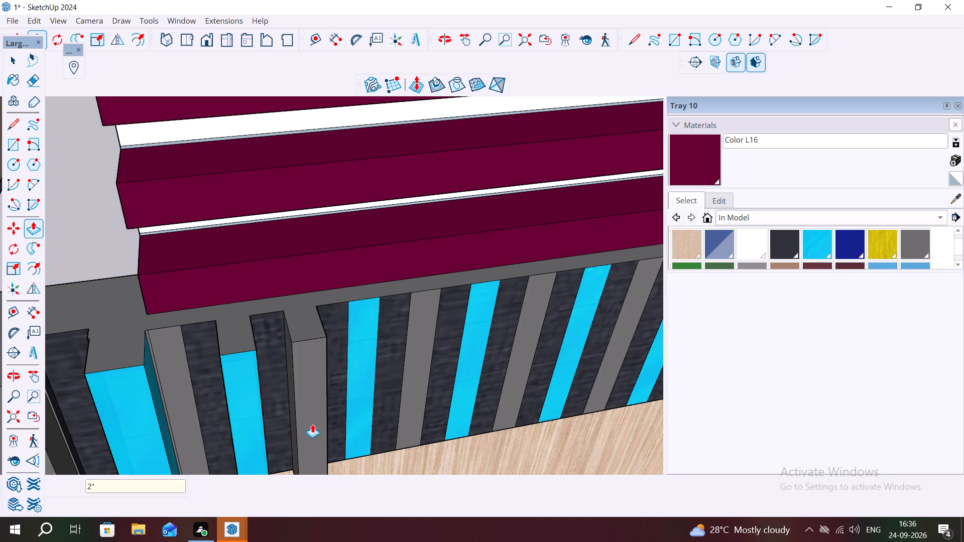
double_click(357, 393)
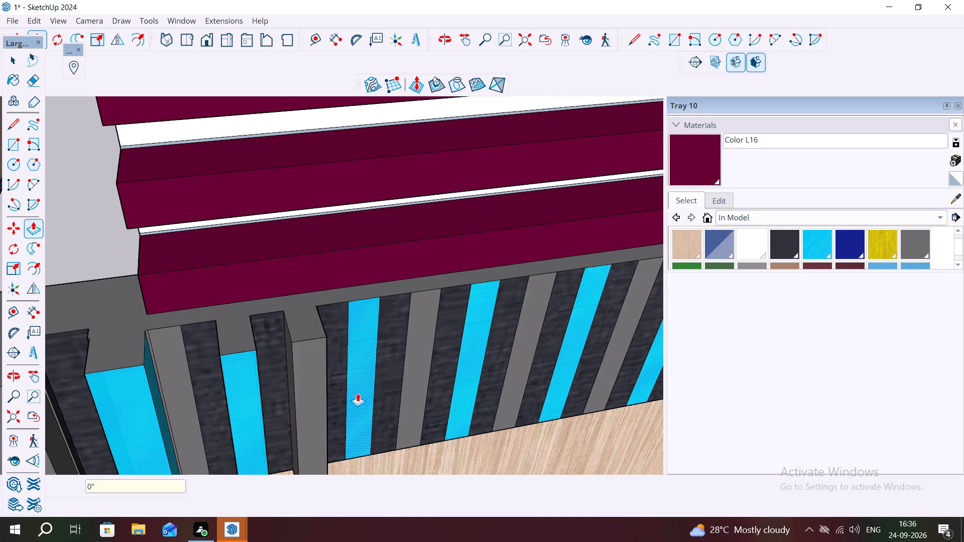
left_click(360, 397)
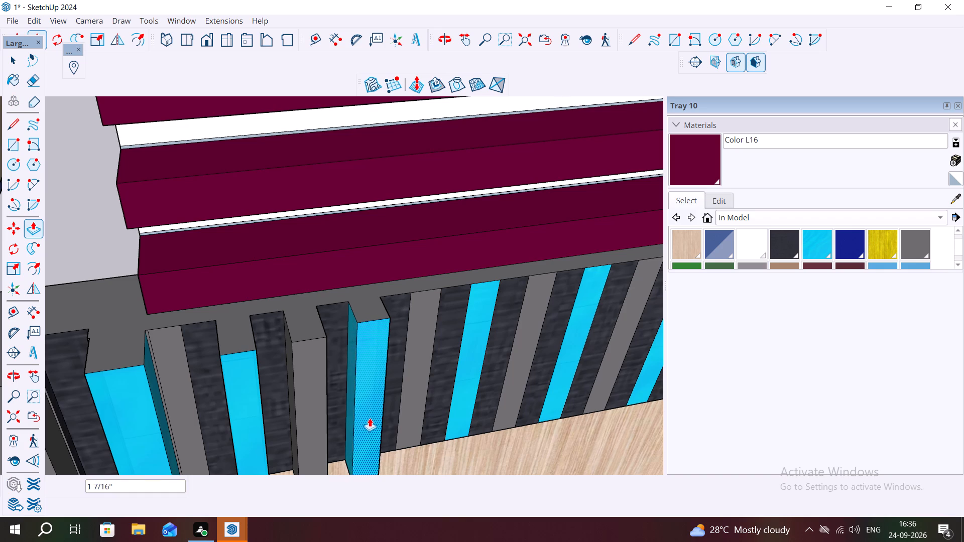
key("2")
key("shift+quotedbl")
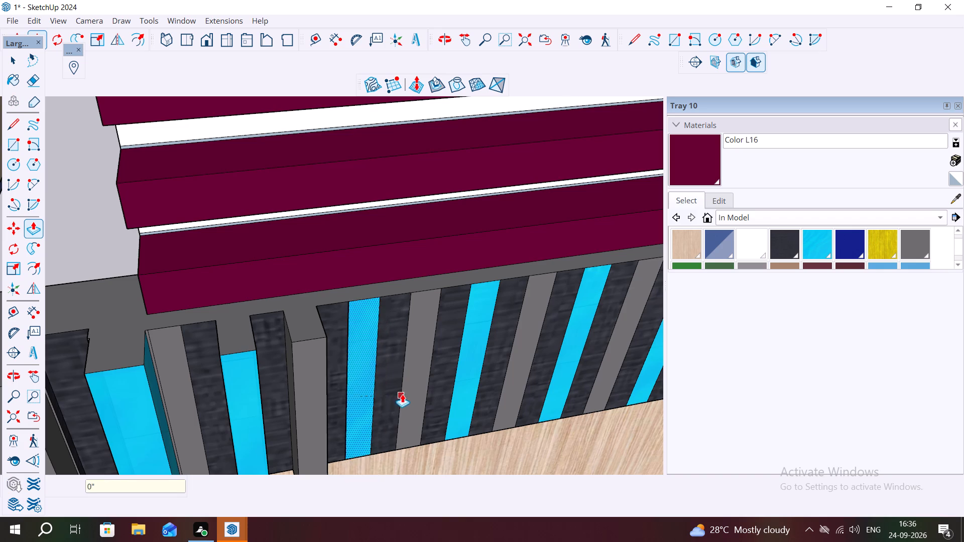
key("2")
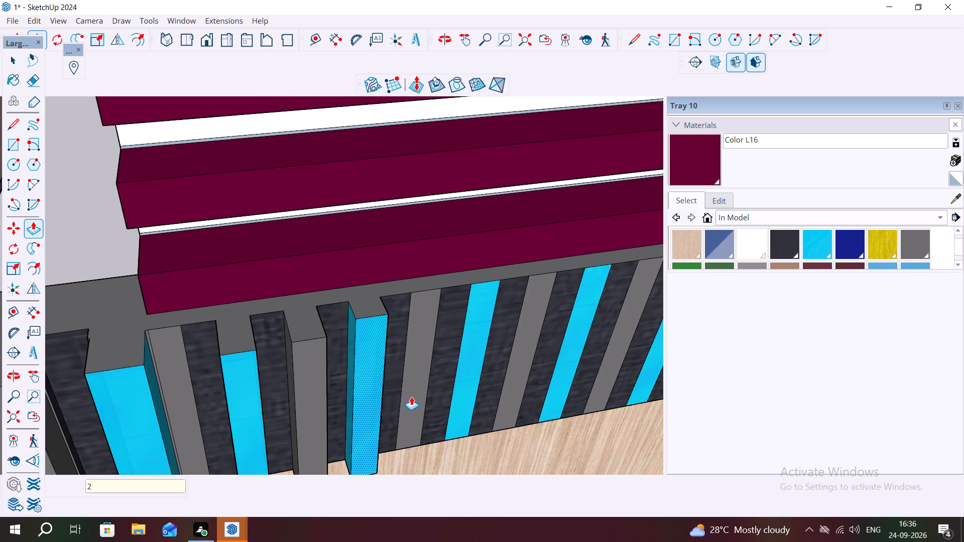
key("shift+quotedbl")
key("Return")
double_click(416, 390)
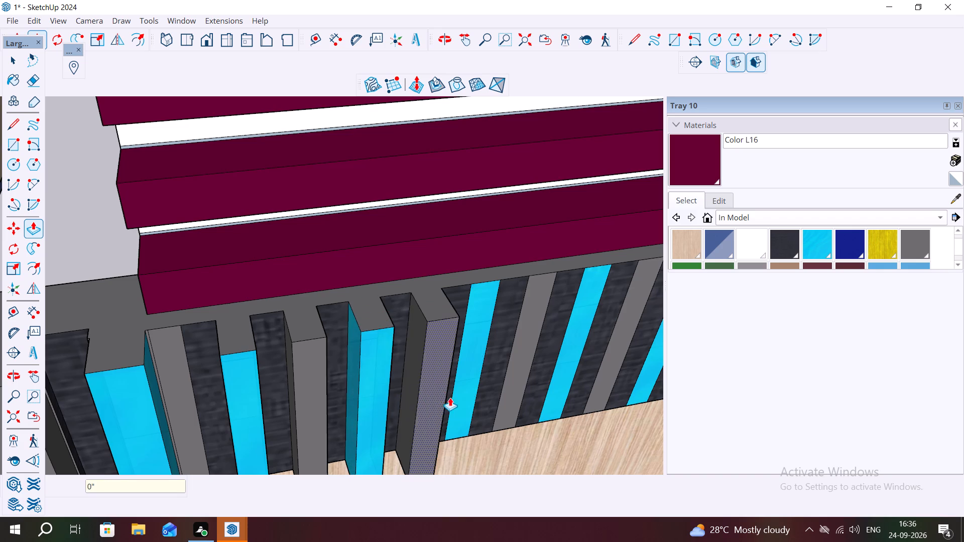
double_click(469, 387)
double_click(513, 395)
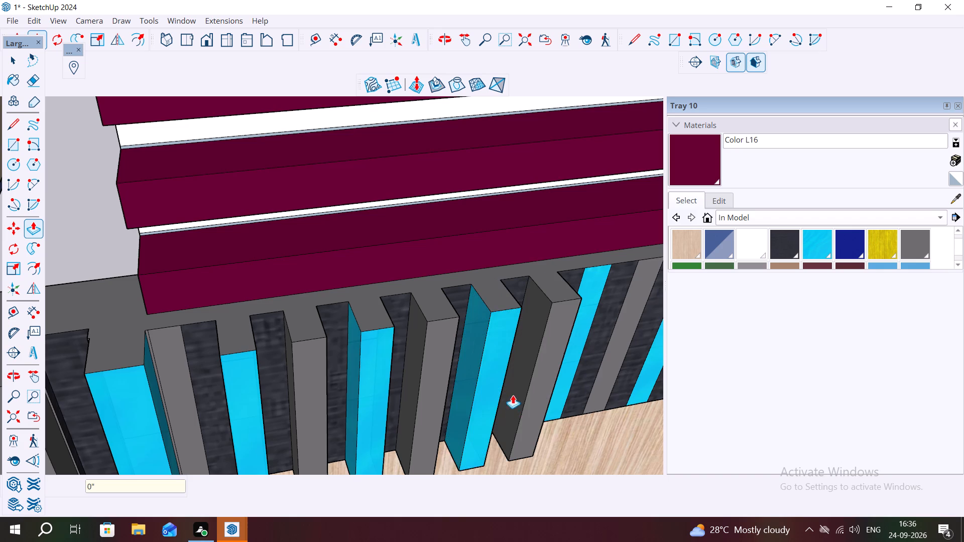
double_click(569, 379)
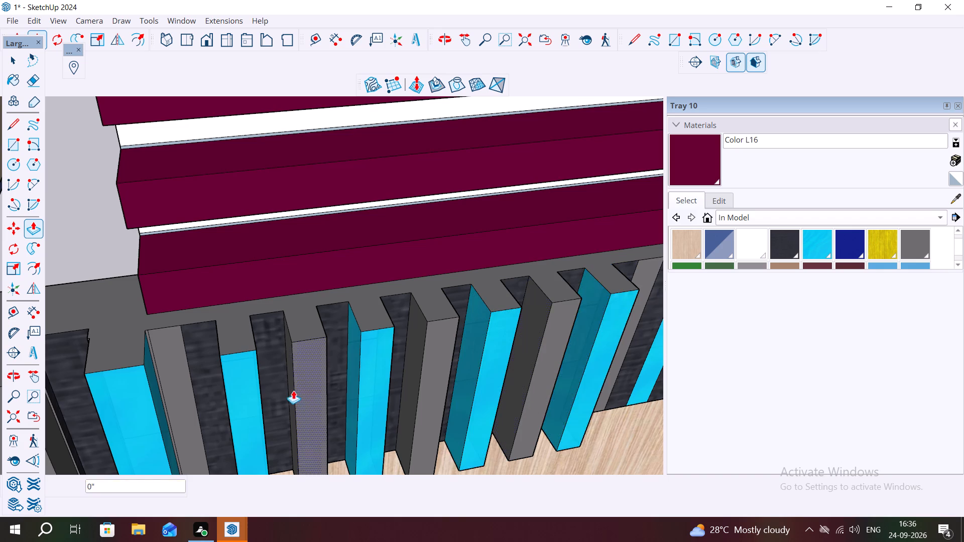
Pull the next seven flush strips of the upper band, from gray to gray towards the maroon column, out by 2".
scroll(294, 388, "down", 9)
scroll(442, 336, "up", 2)
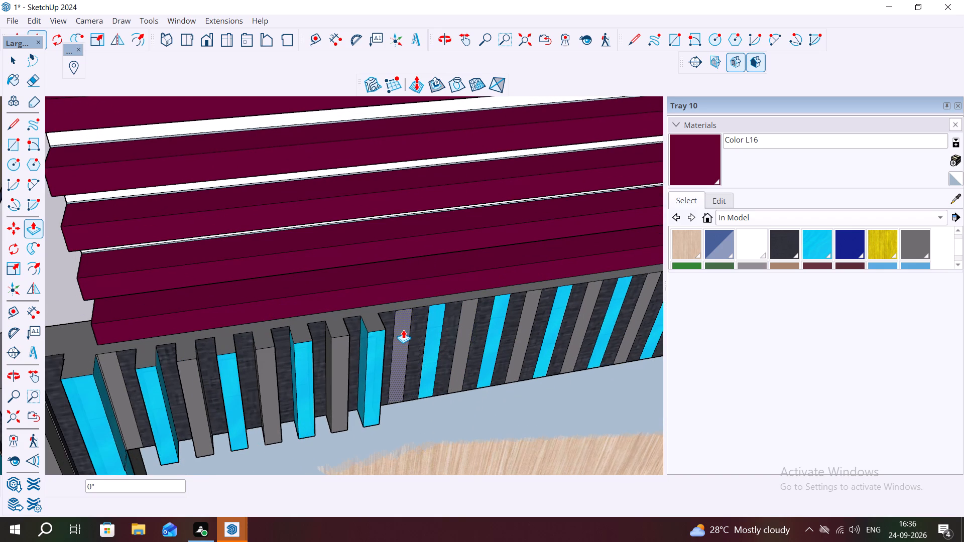
double_click(403, 330)
double_click(432, 342)
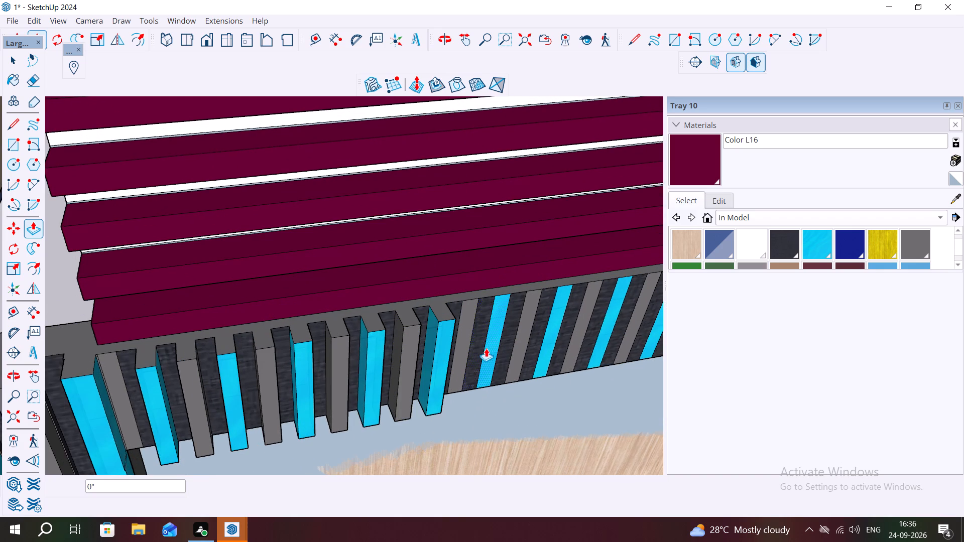
double_click(468, 342)
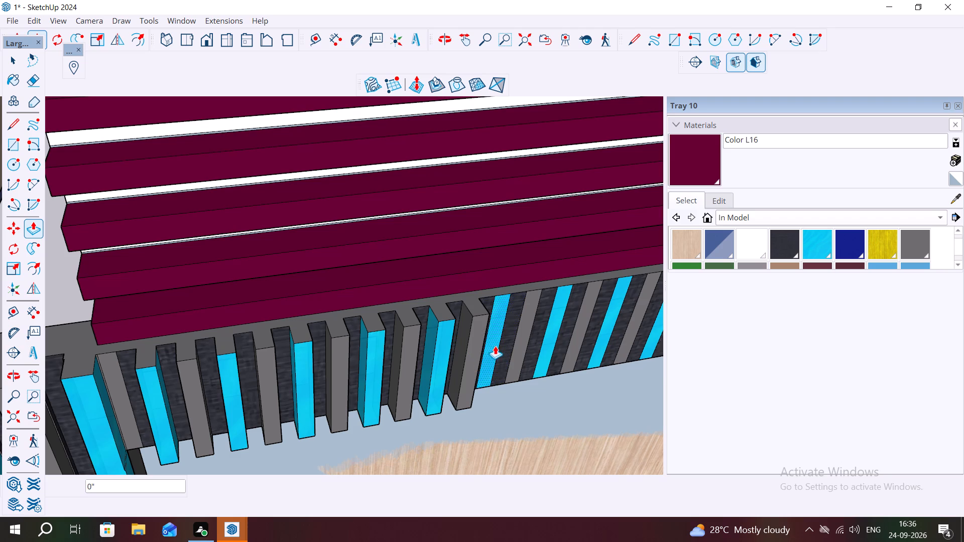
double_click(493, 345)
left_click(494, 354)
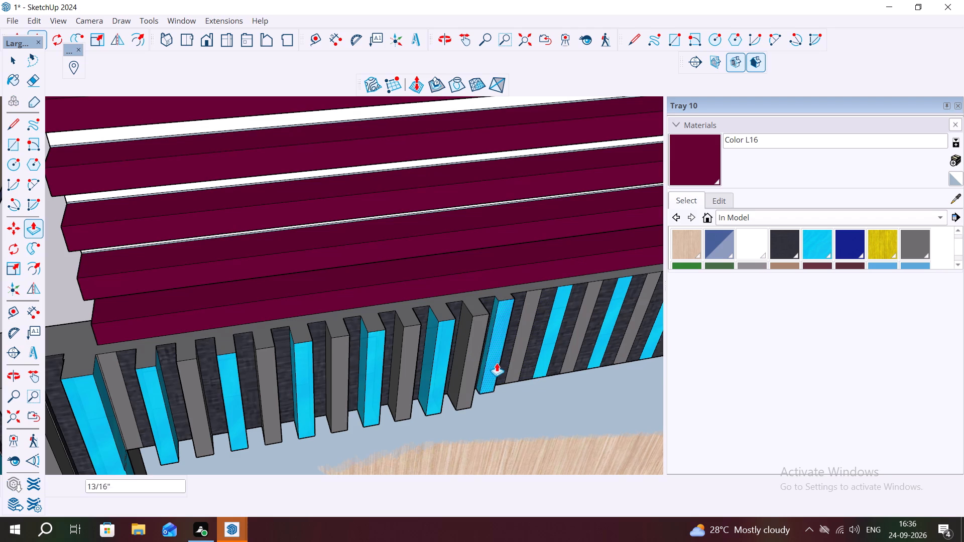
key("2")
key("shift+quotedbl")
key("Return")
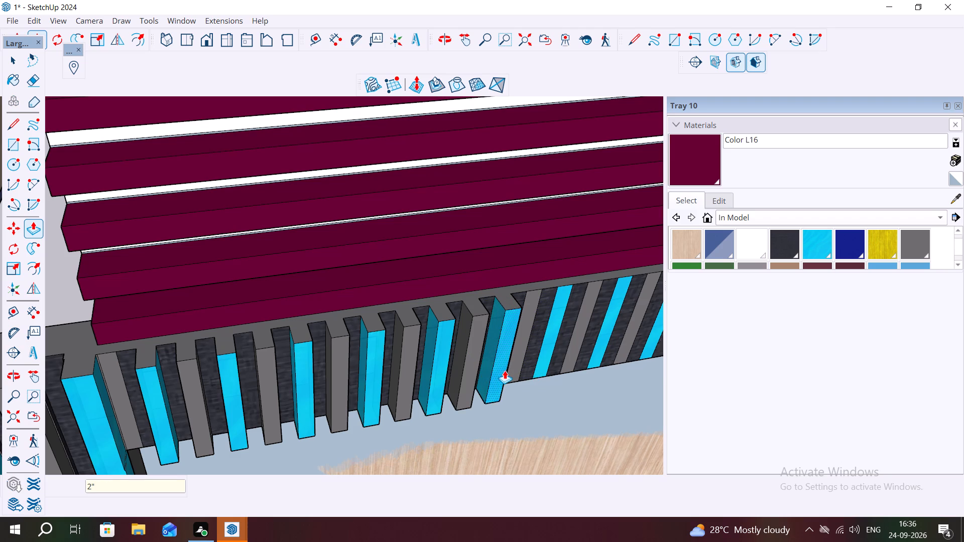
double_click(524, 339)
double_click(554, 343)
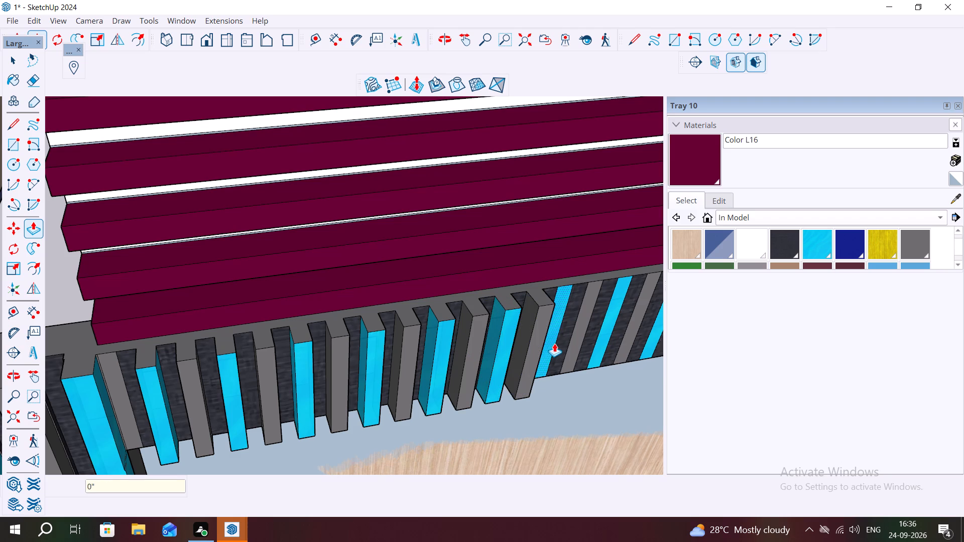
double_click(581, 335)
Pull the next four flush strips of the upper band, starting with the cyan one beside the raised ones, out by 2".
scroll(361, 366, "down", 2)
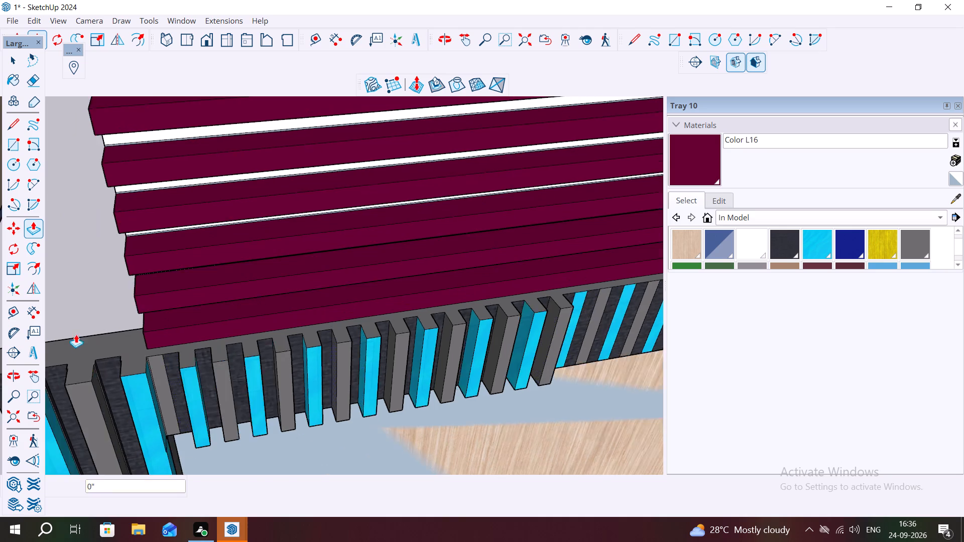
scroll(76, 334, "down", 5)
scroll(249, 326, "up", 11)
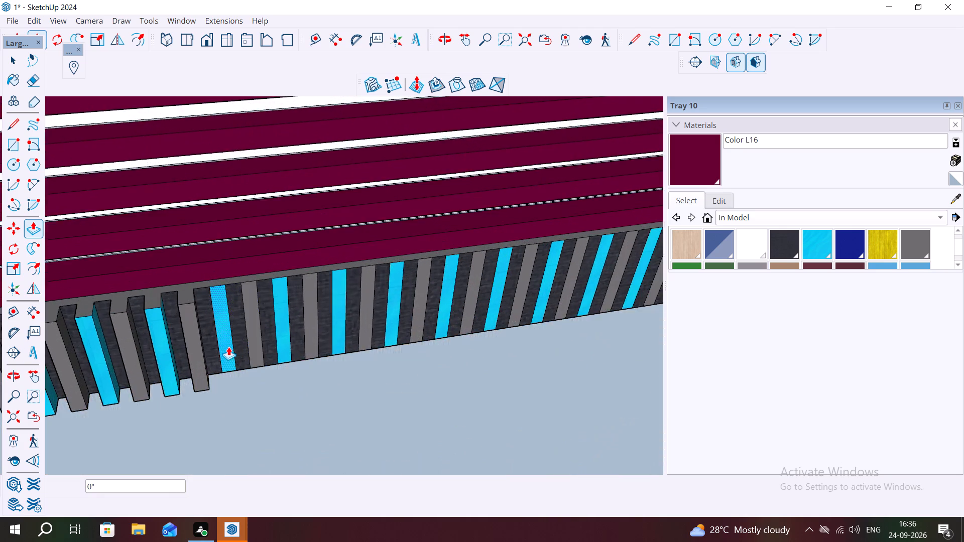
middle_click_drag(229, 339, 207, 285)
scroll(221, 337, "up", 3)
double_click(221, 336)
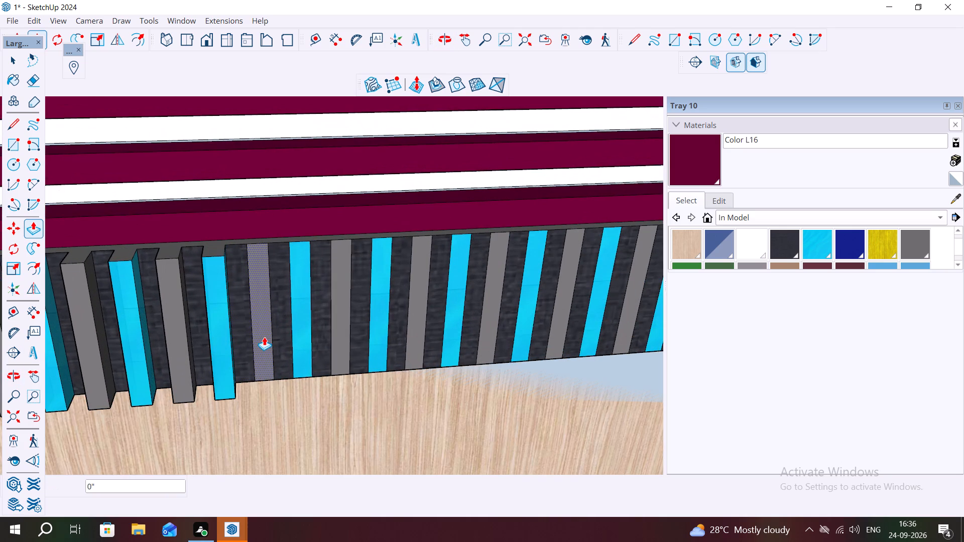
double_click(264, 337)
double_click(307, 335)
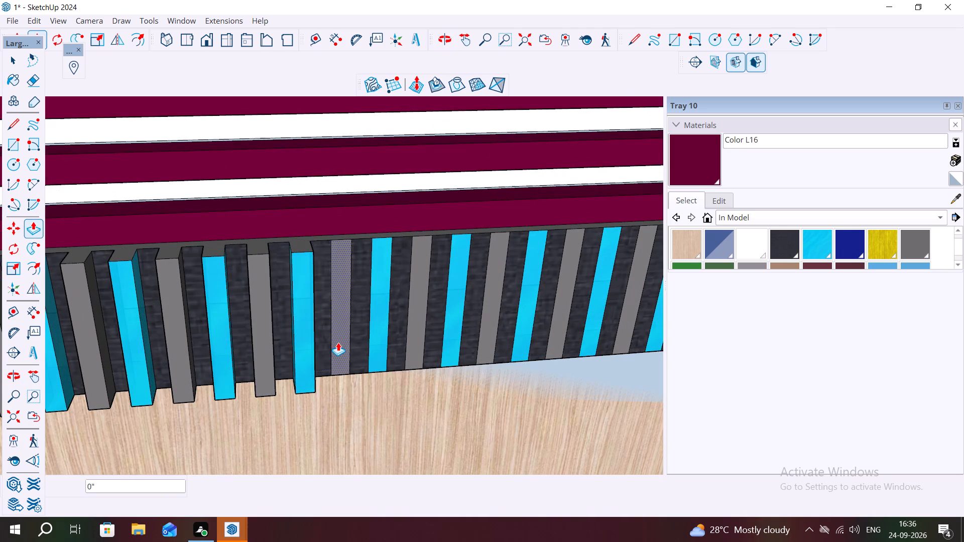
double_click(338, 342)
left_click(333, 344)
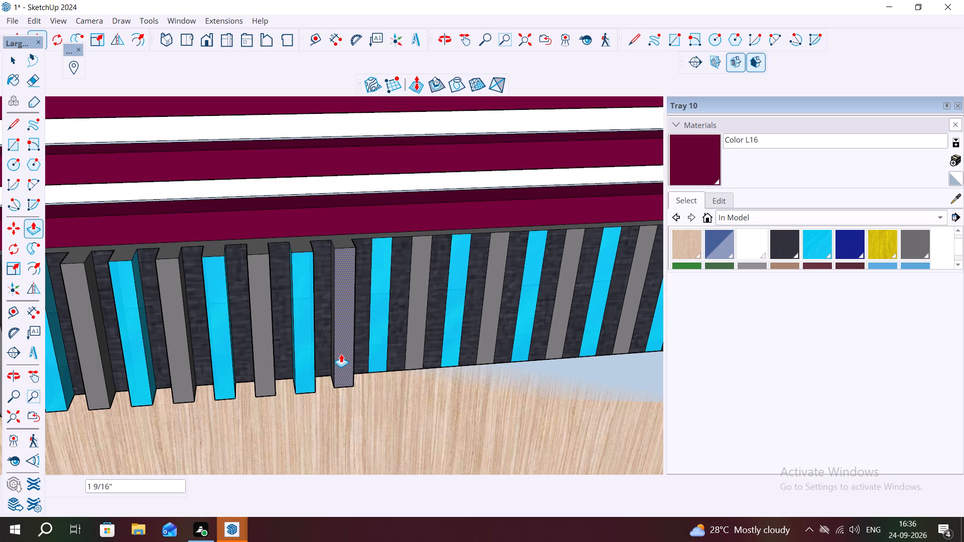
key("2")
key("shift+quotedbl")
key("Return")
Pull the next eight flush cyan and gray strips of the upper band, continuing towards the maroon column, out by 2".
double_click(380, 342)
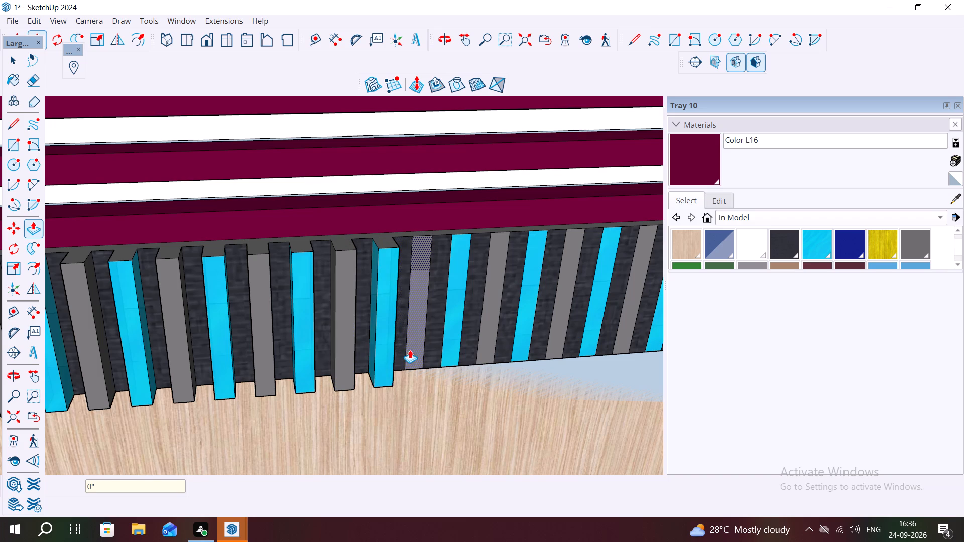
double_click(410, 350)
double_click(448, 348)
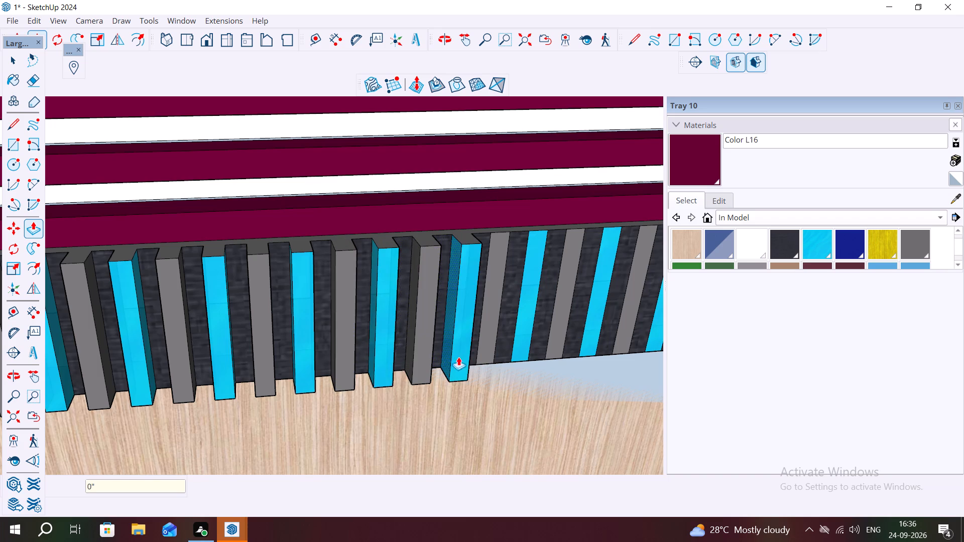
double_click(484, 348)
double_click(526, 348)
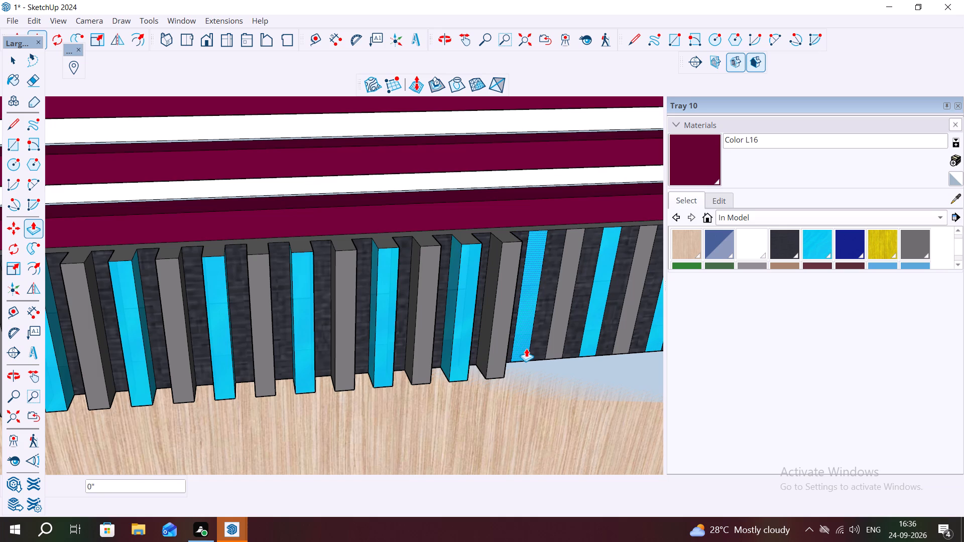
double_click(553, 348)
double_click(589, 342)
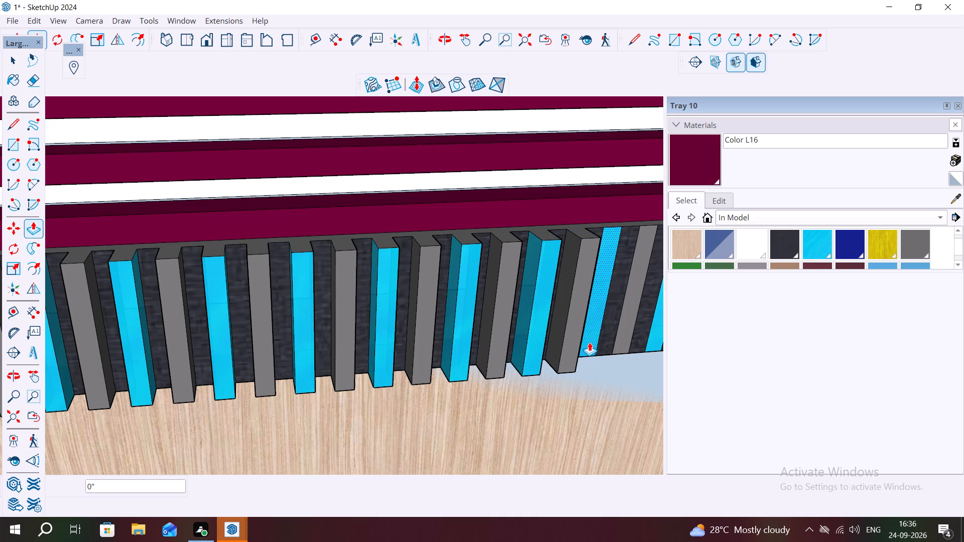
double_click(627, 339)
Pull the last six flush cyan and gray strips of the upper band, up to the already raised cyan strip, out by 2".
scroll(578, 396, "down", 5)
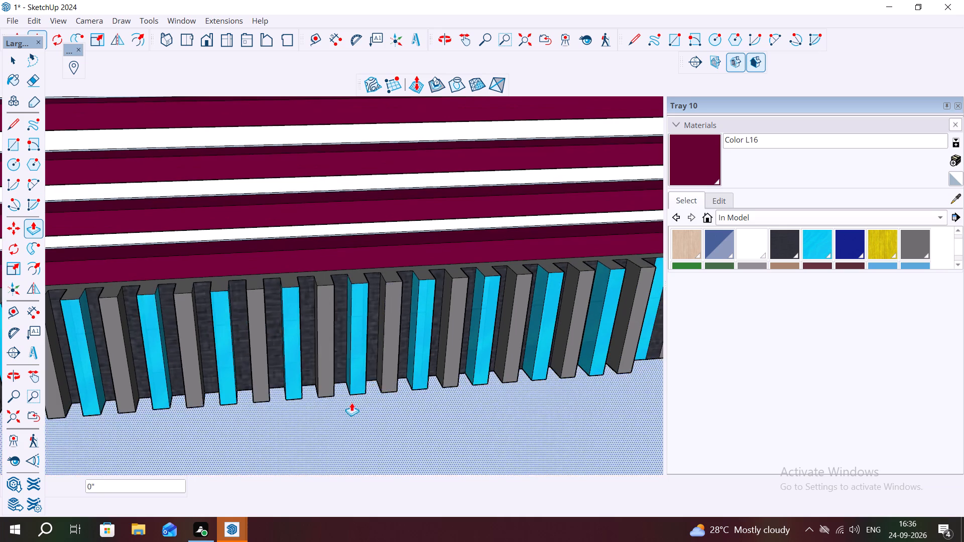
scroll(351, 402, "down", 3)
scroll(550, 314, "up", 5)
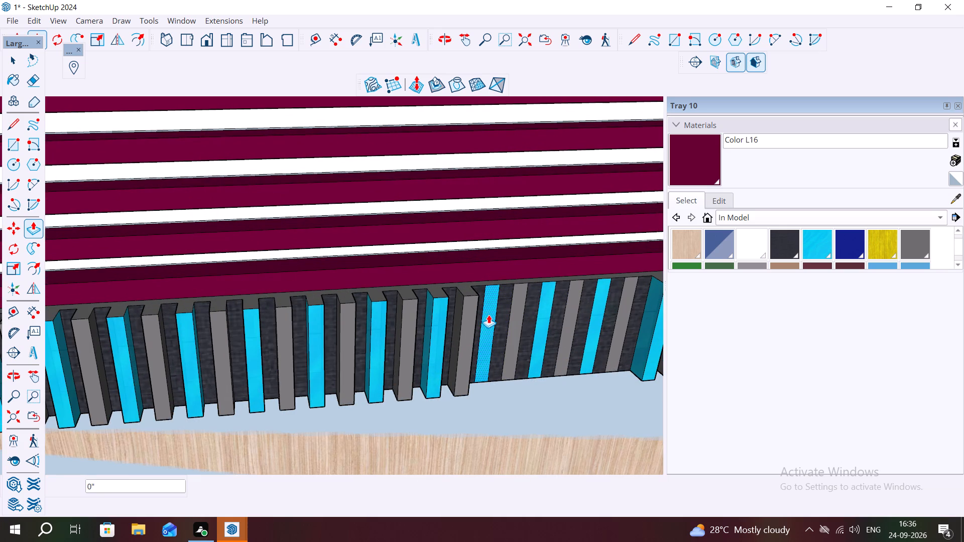
double_click(489, 315)
double_click(514, 328)
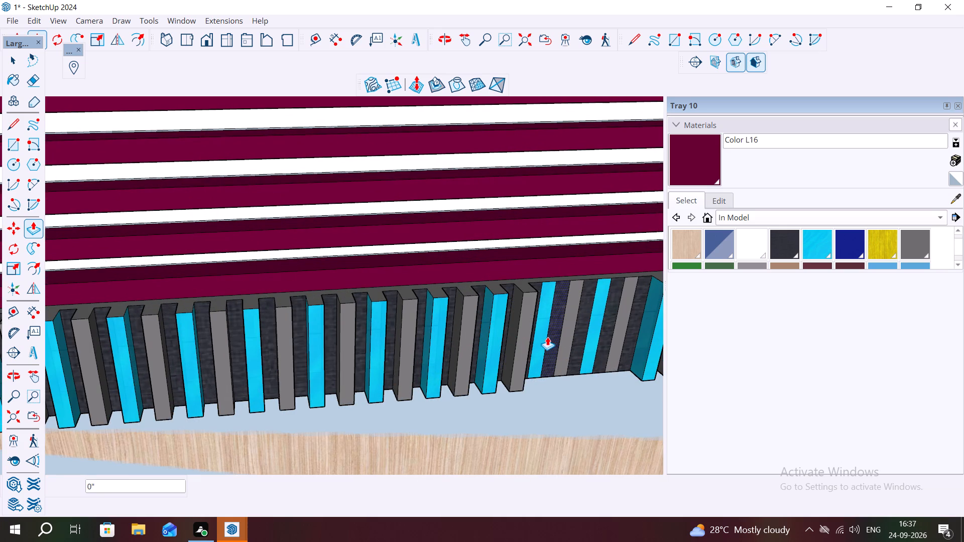
double_click(542, 333)
double_click(569, 339)
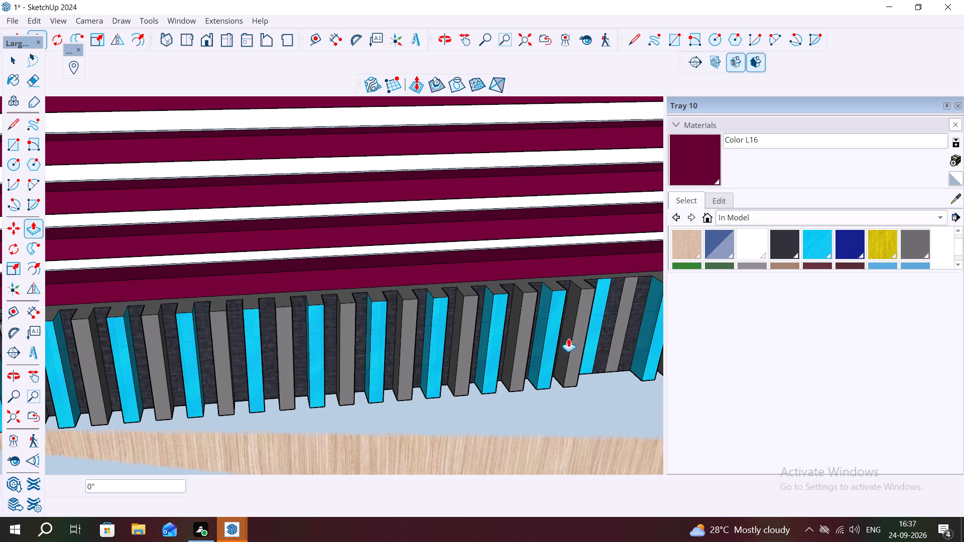
double_click(591, 341)
double_click(625, 327)
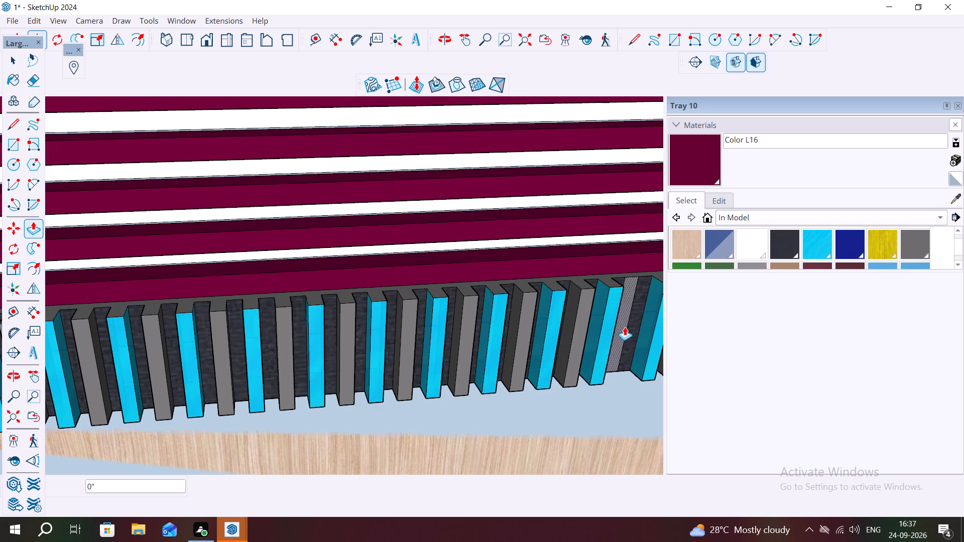
Examine the upper band along its length, the whole striped house and the new walls beside it, leaving Push/Pull.
scroll(622, 368, "down", 14)
scroll(418, 335, "up", 1)
scroll(421, 336, "down", 5)
scroll(307, 314, "up", 2)
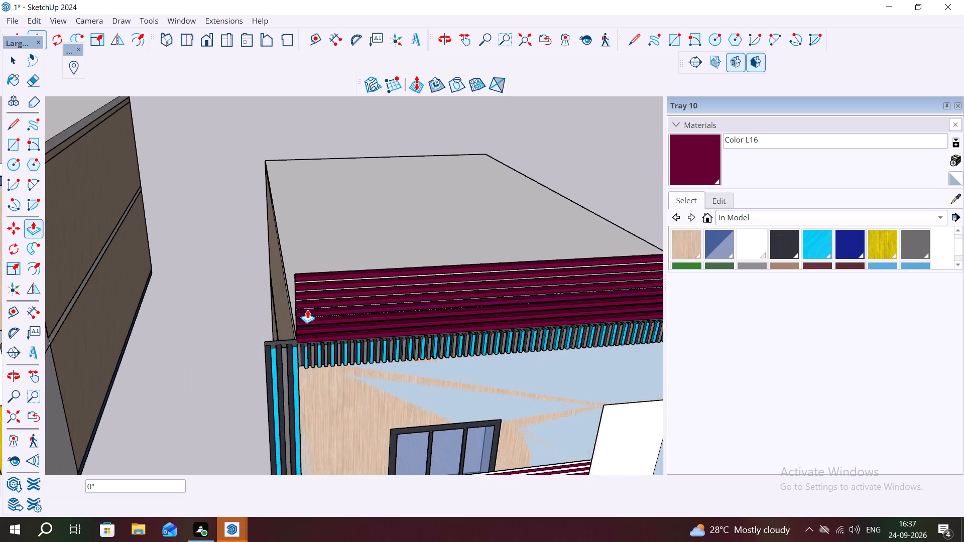
scroll(307, 310, "up", 11)
scroll(285, 311, "down", 9)
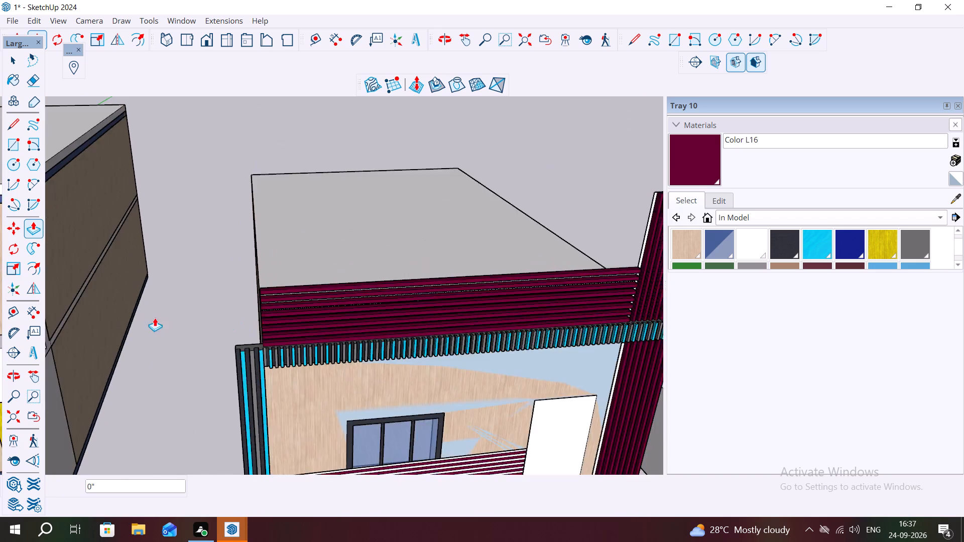
scroll(155, 318, "down", 3)
scroll(298, 327, "down", 3)
key("Escape")
key("space")
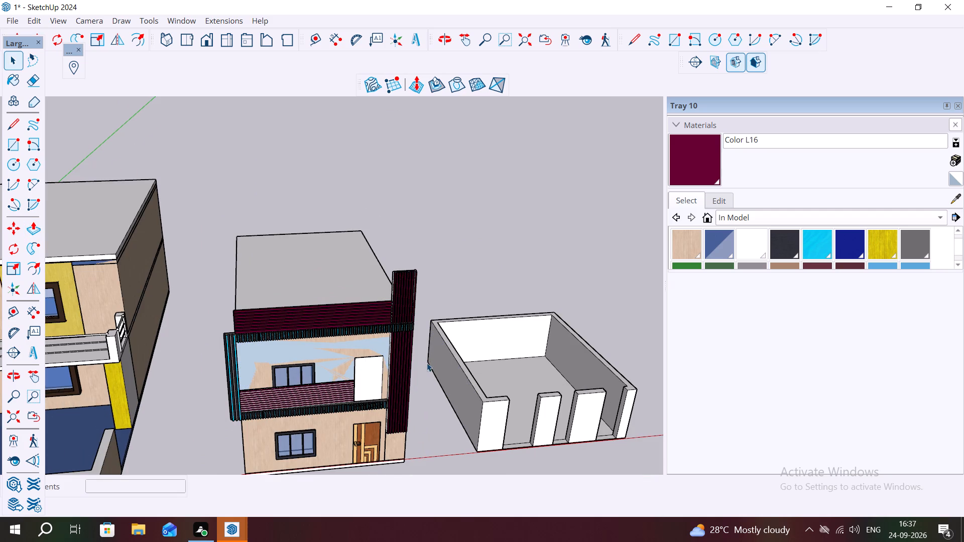
Examine the striped house, the new walls beside it and the neighbouring blue-trimmed house from several sides.
scroll(427, 363, "down", 15)
scroll(465, 355, "down", 12)
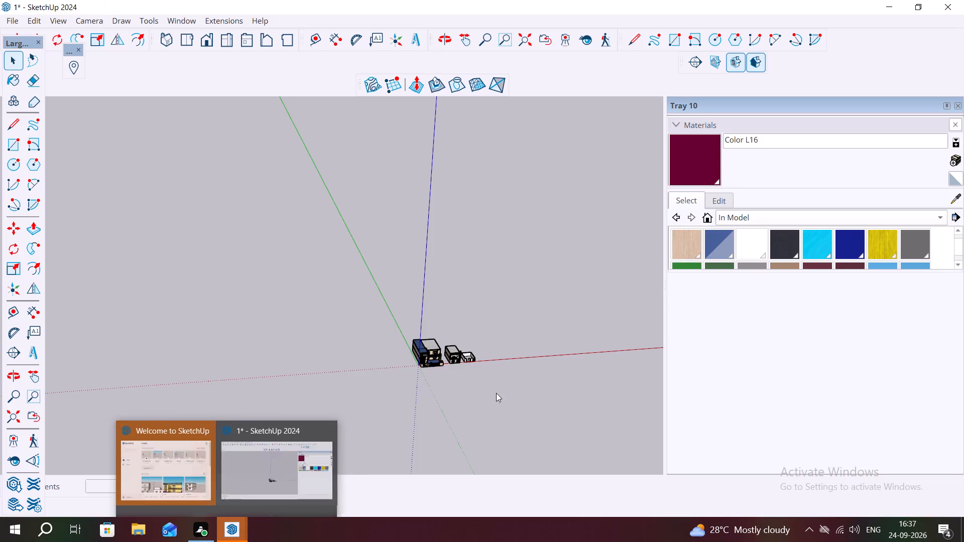
scroll(508, 360, "up", 10)
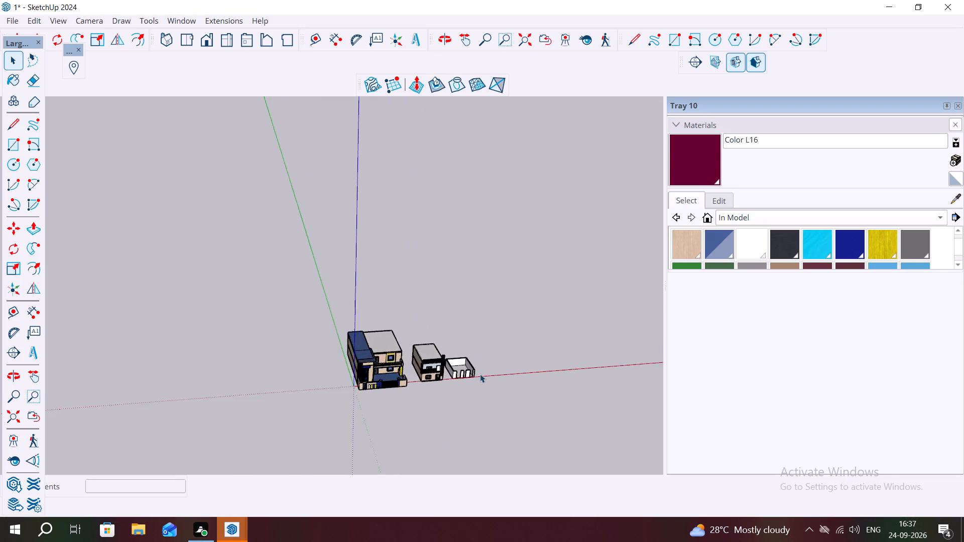
scroll(480, 374, "up", 7)
middle_click_drag(442, 379, 396, 375)
scroll(405, 380, "up", 18)
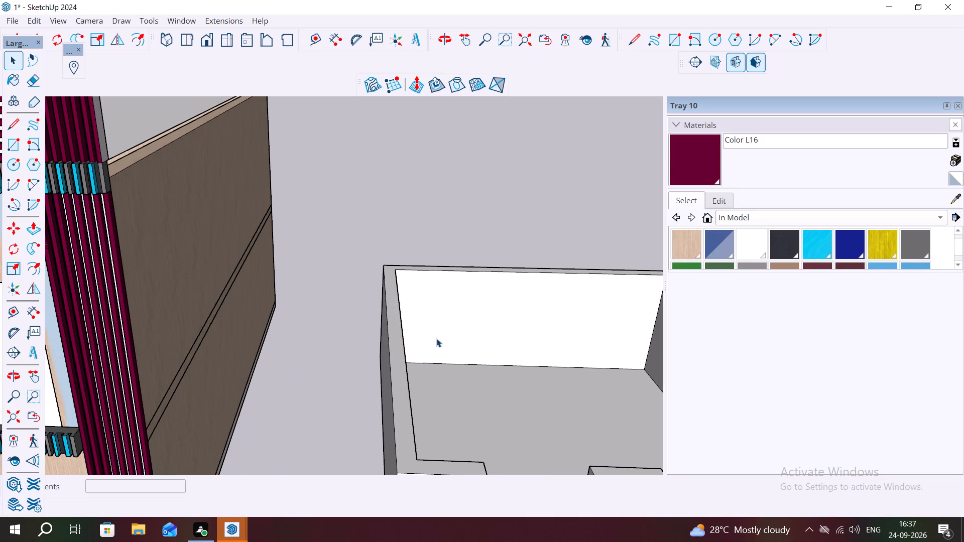
scroll(328, 246, "down", 3)
scroll(399, 253, "down", 3)
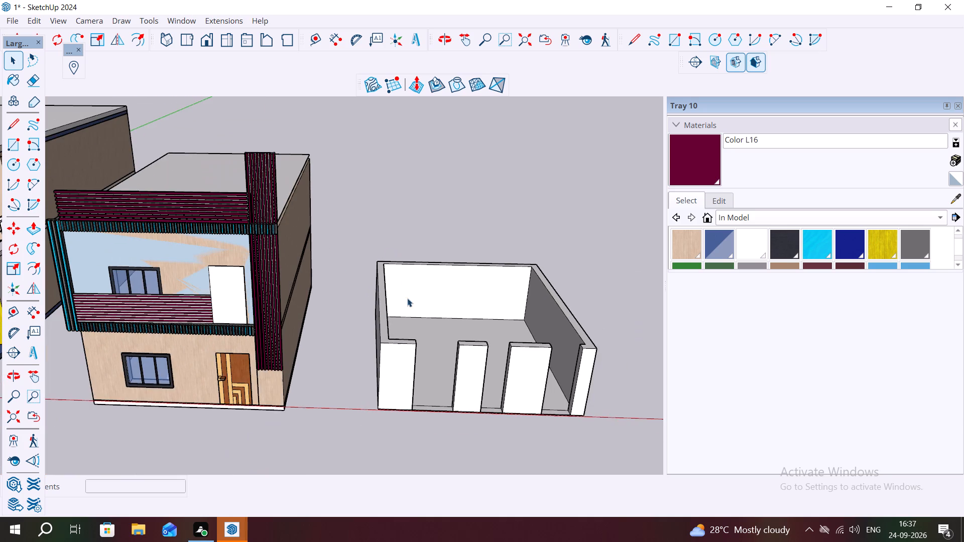
middle_click_drag(211, 277, 378, 277)
scroll(219, 337, "down", 7)
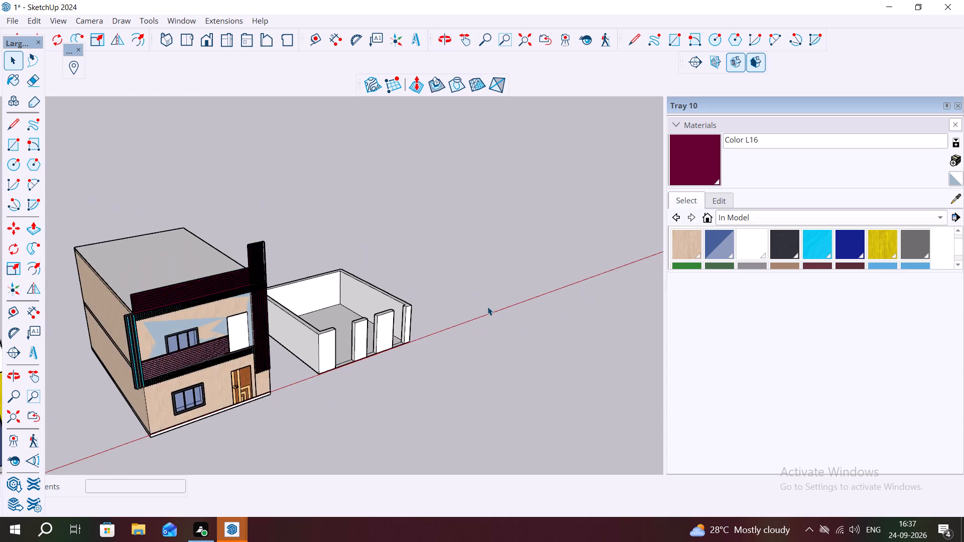
scroll(488, 307, "down", 5)
middle_click_drag(209, 418, 123, 314)
middle_click_drag(277, 348, 416, 436)
scroll(294, 289, "up", 1)
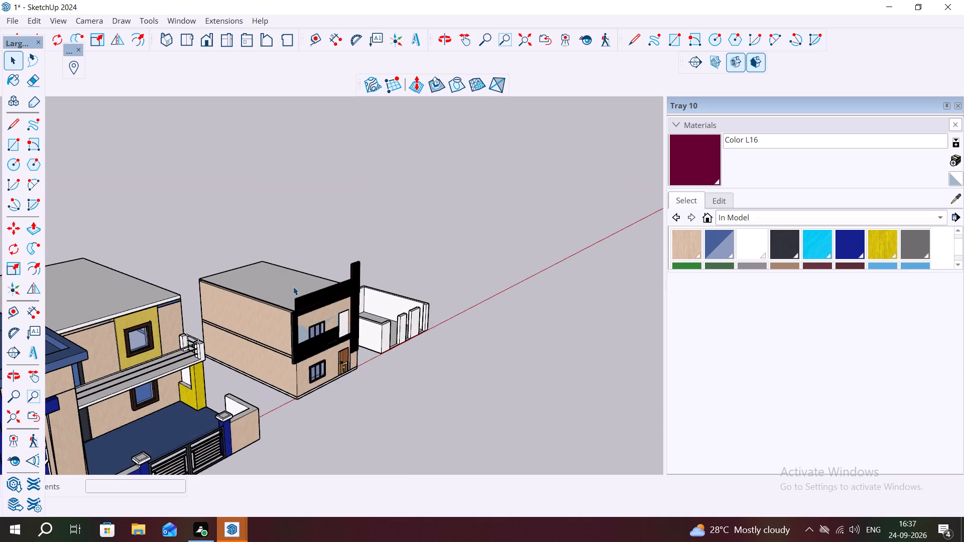
middle_click_drag(312, 287, 493, 298)
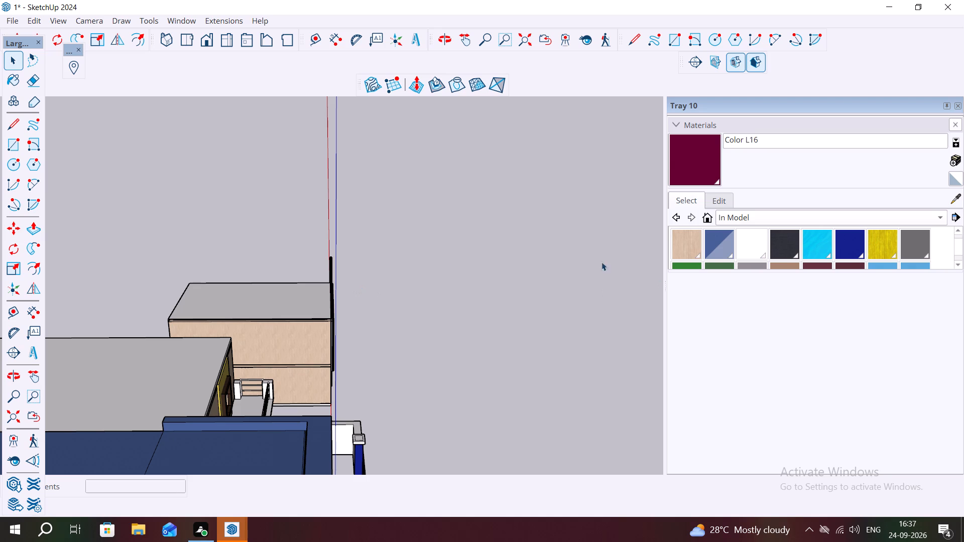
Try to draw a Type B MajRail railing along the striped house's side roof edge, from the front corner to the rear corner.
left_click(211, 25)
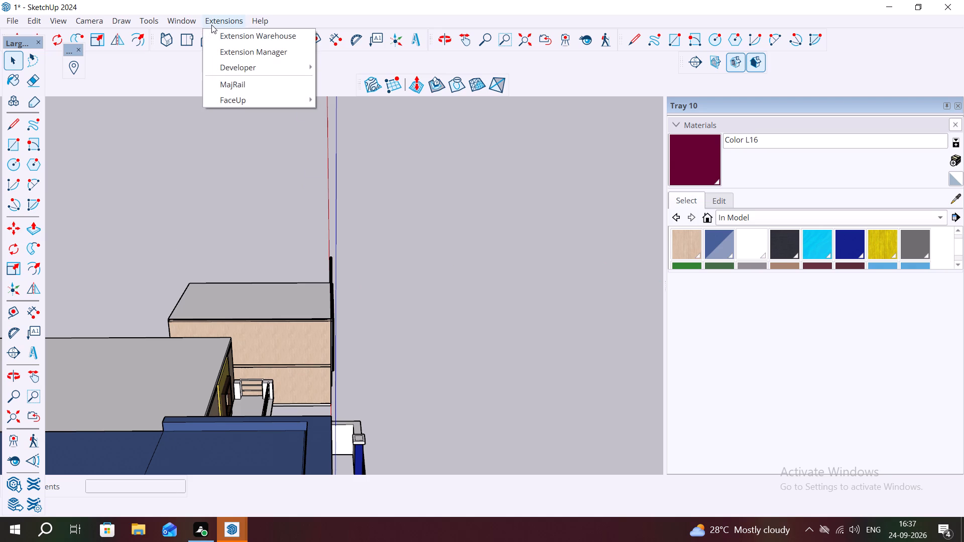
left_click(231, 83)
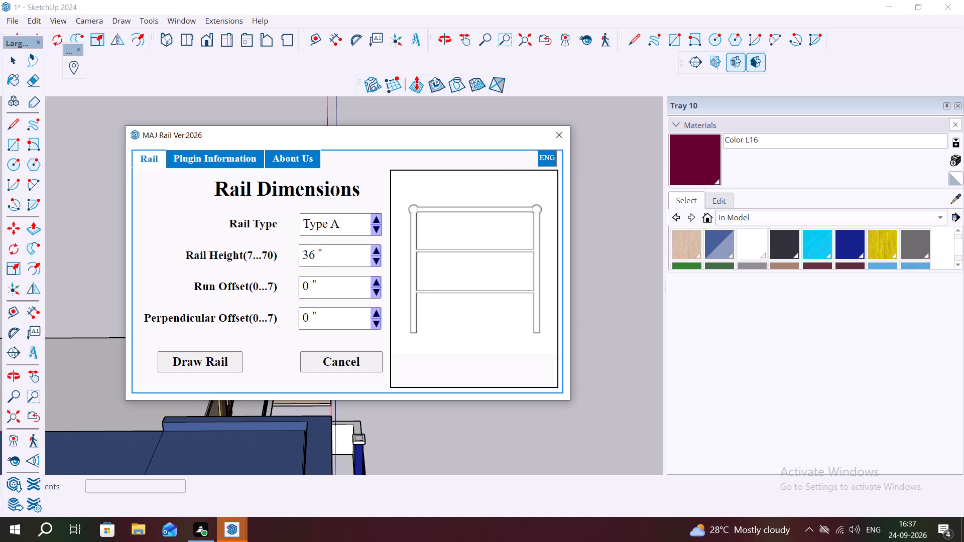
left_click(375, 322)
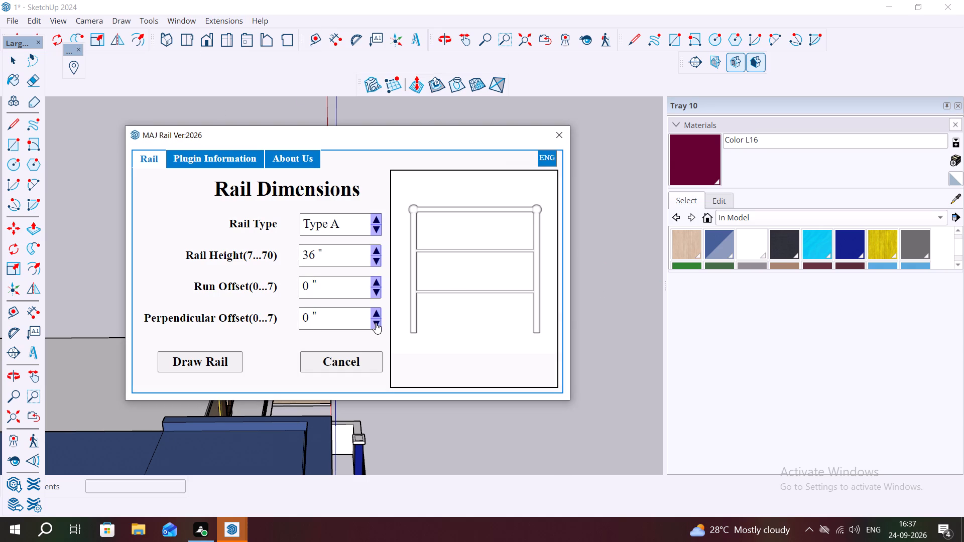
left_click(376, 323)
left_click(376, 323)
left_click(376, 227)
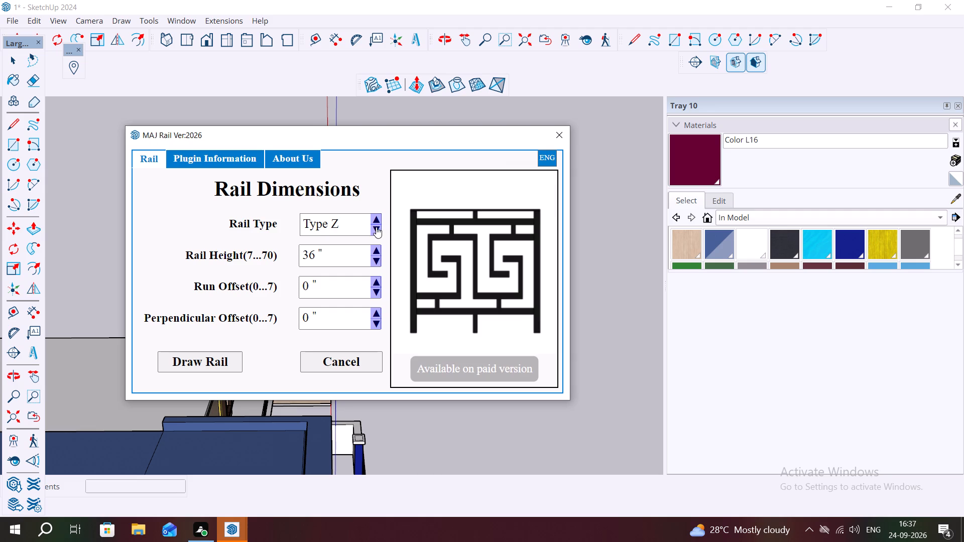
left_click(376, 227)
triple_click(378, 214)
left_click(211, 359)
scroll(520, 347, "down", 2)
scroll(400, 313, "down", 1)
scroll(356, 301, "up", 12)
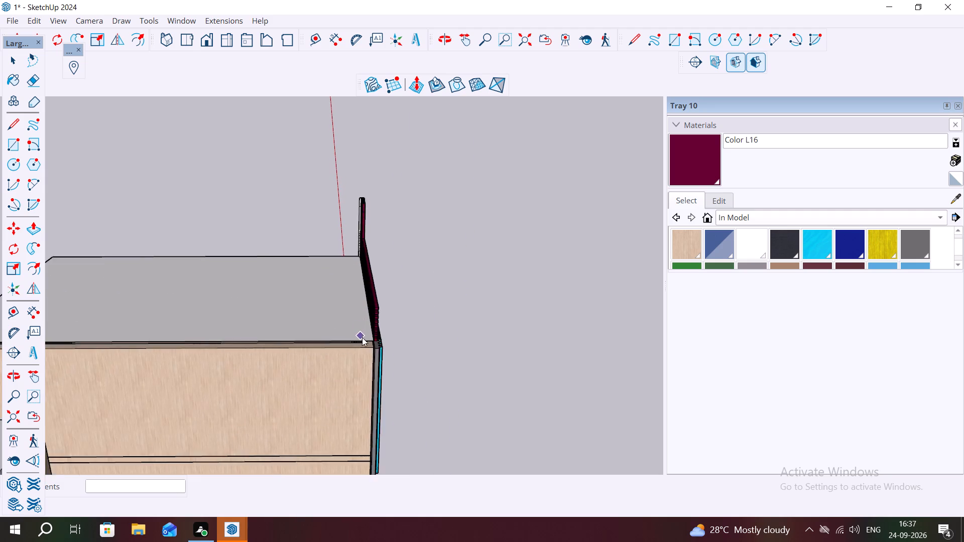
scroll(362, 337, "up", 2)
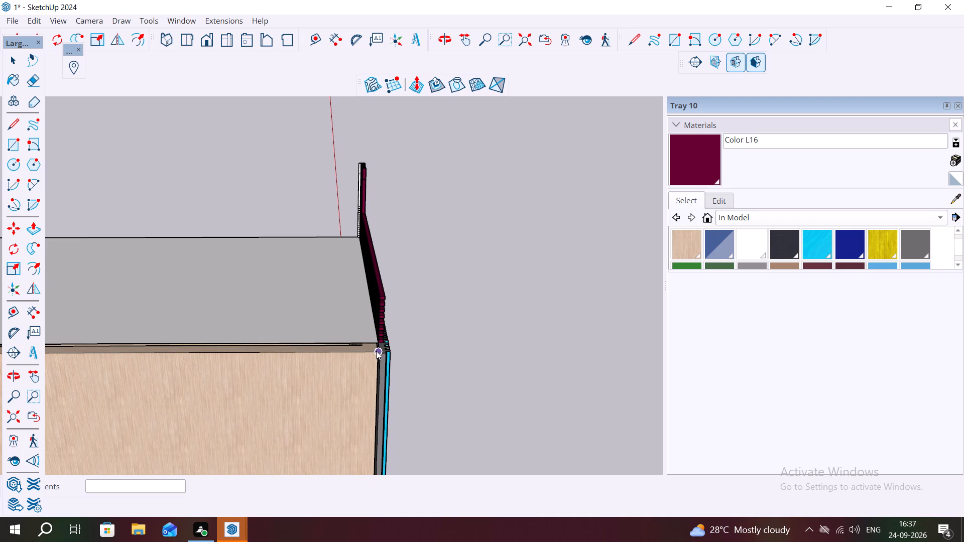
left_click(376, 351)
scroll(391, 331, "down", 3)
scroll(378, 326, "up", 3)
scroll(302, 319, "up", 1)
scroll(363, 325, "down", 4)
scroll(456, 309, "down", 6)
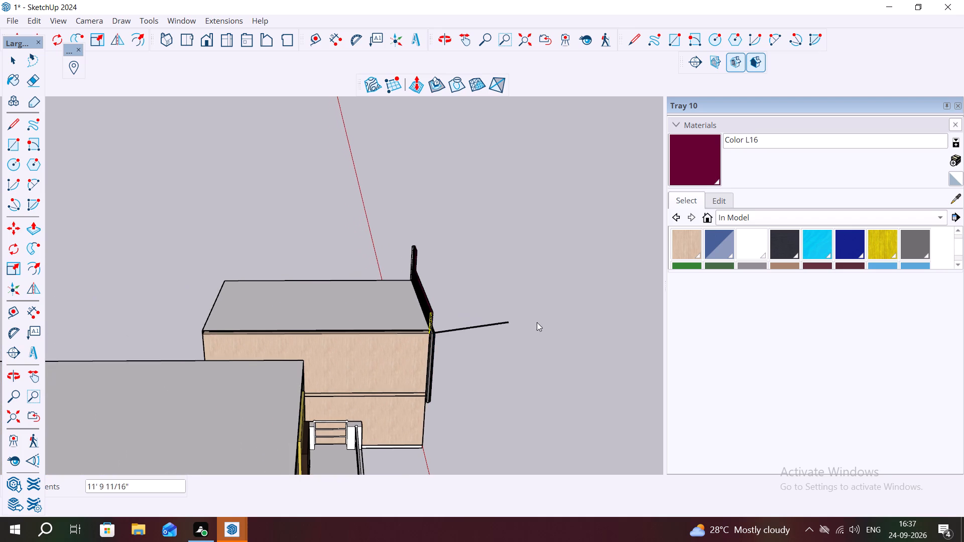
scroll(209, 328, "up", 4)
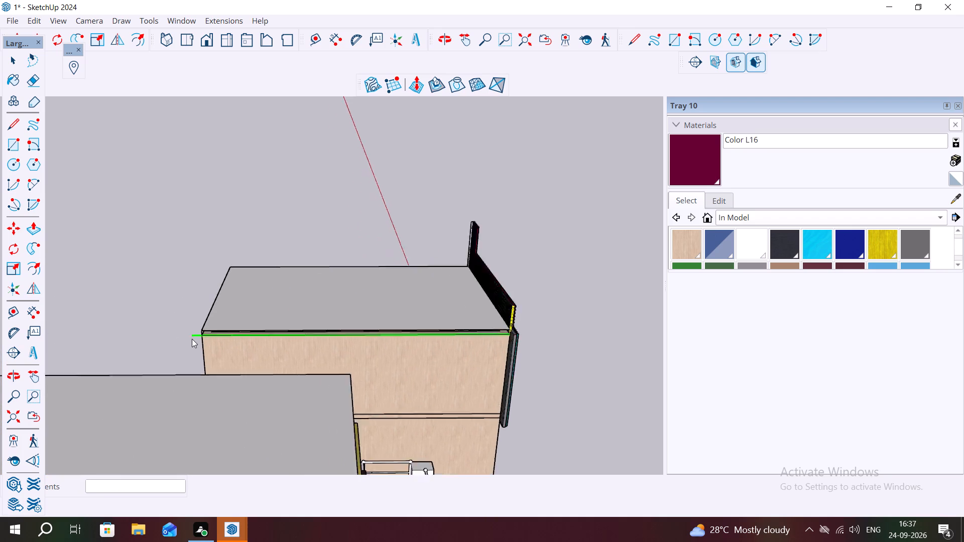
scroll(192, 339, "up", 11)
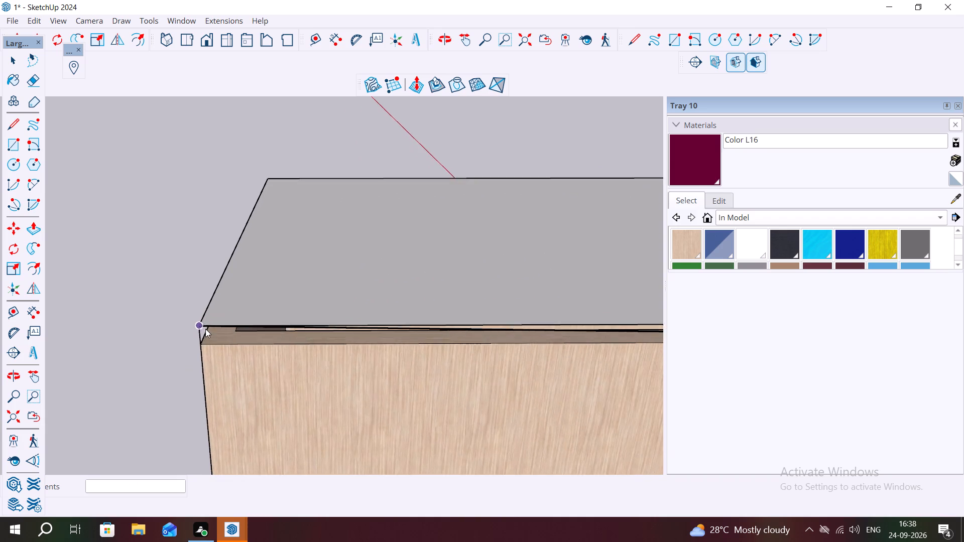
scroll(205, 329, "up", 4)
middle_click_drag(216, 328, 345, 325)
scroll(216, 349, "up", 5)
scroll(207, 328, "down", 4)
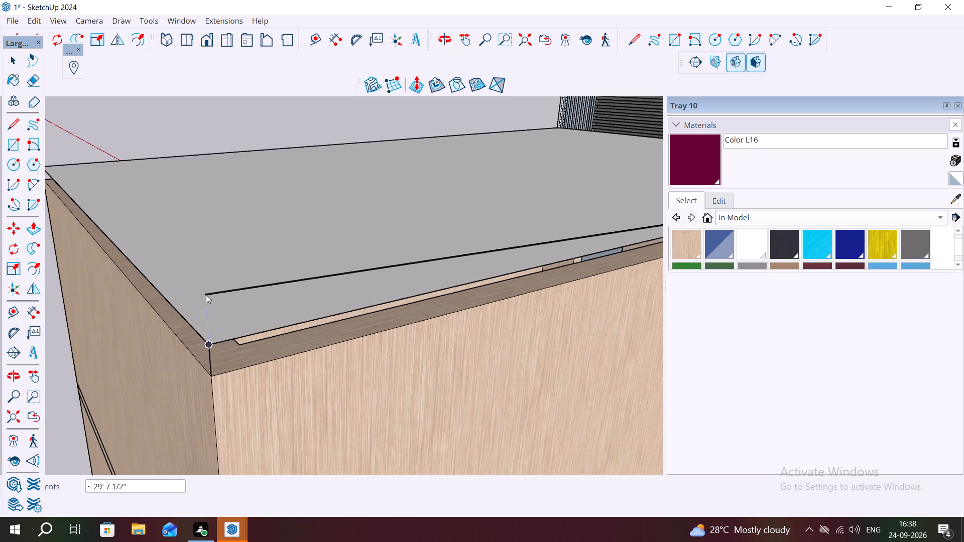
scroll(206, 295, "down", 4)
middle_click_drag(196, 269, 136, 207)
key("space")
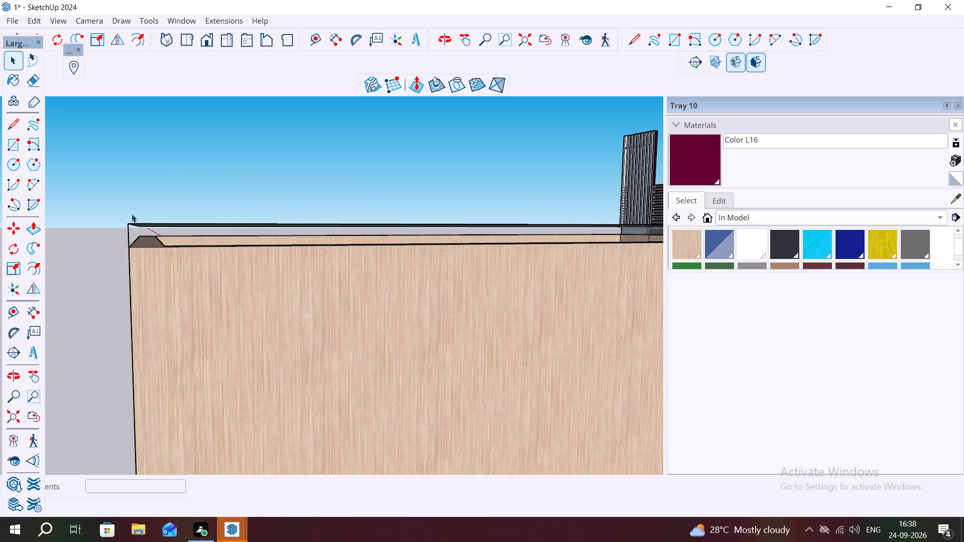
Draw a vertical rectangle about 60' 2" long and 2' 6" high from the striped house's rear roof corner towards the blue-trimmed house.
key("r")
left_click(130, 227)
scroll(115, 239, "down", 4)
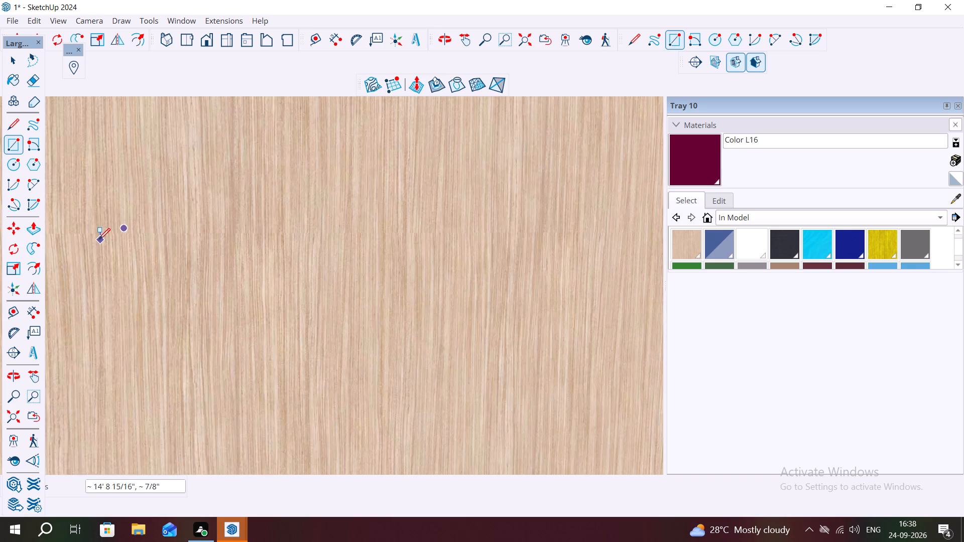
scroll(99, 239, "down", 14)
scroll(139, 216, "down", 2)
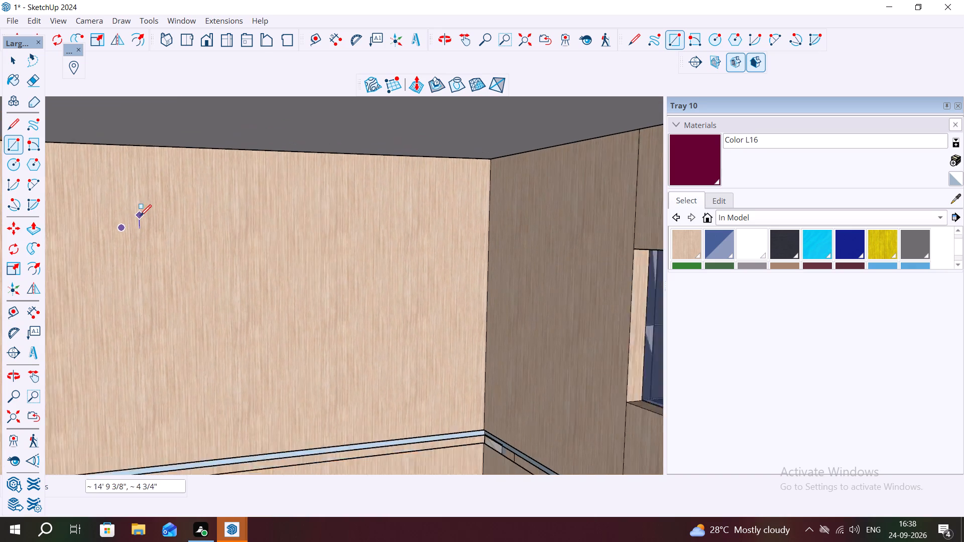
scroll(140, 216, "down", 12)
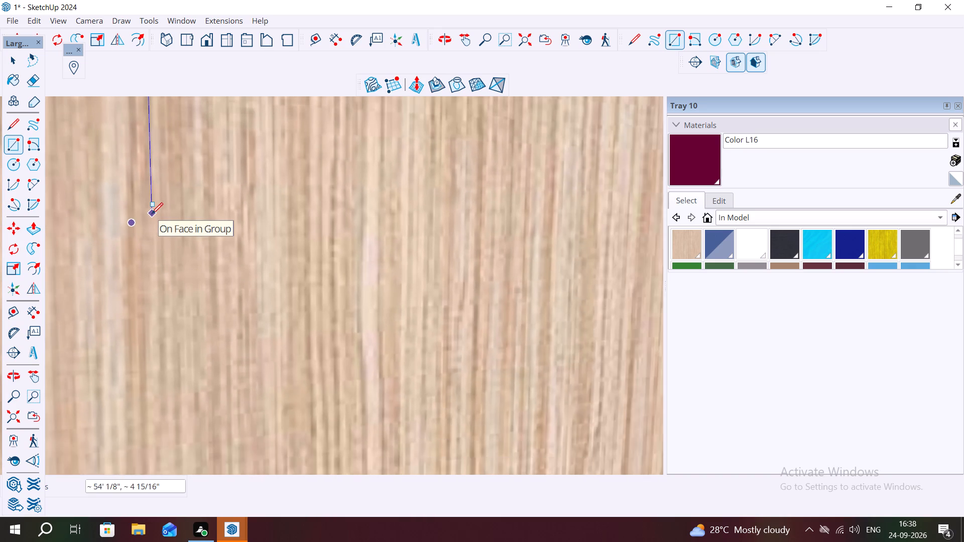
scroll(152, 214, "down", 1)
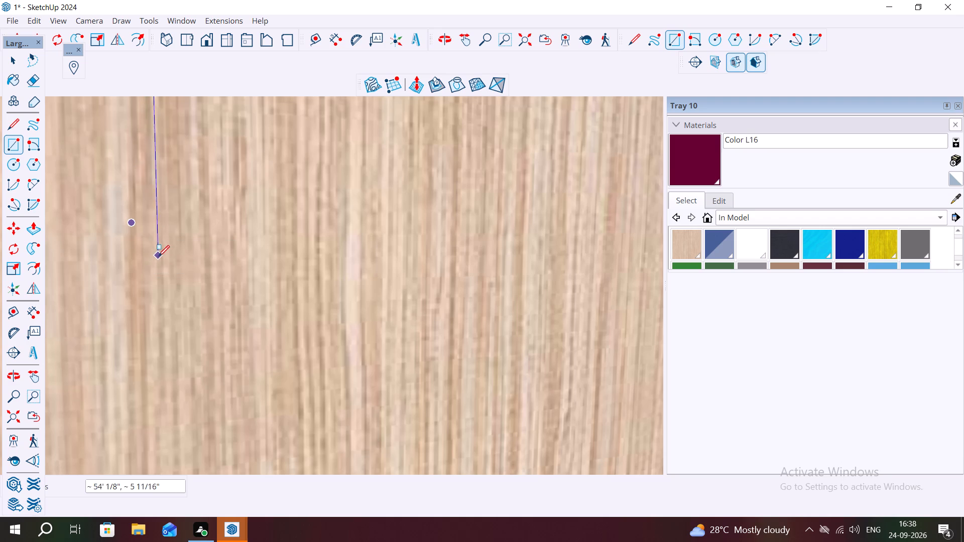
scroll(163, 259, "down", 20)
scroll(163, 259, "down", 9)
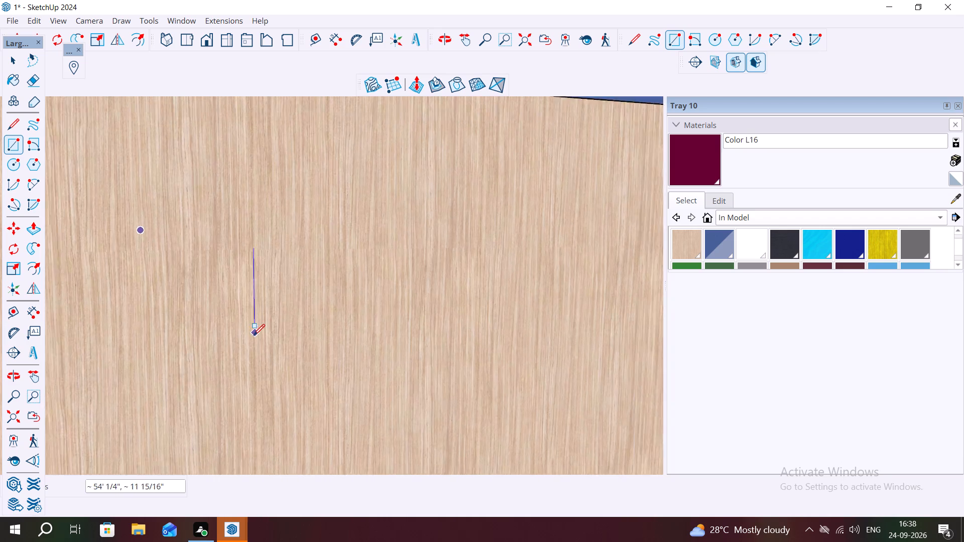
scroll(254, 335, "down", 6)
scroll(183, 234, "down", 6)
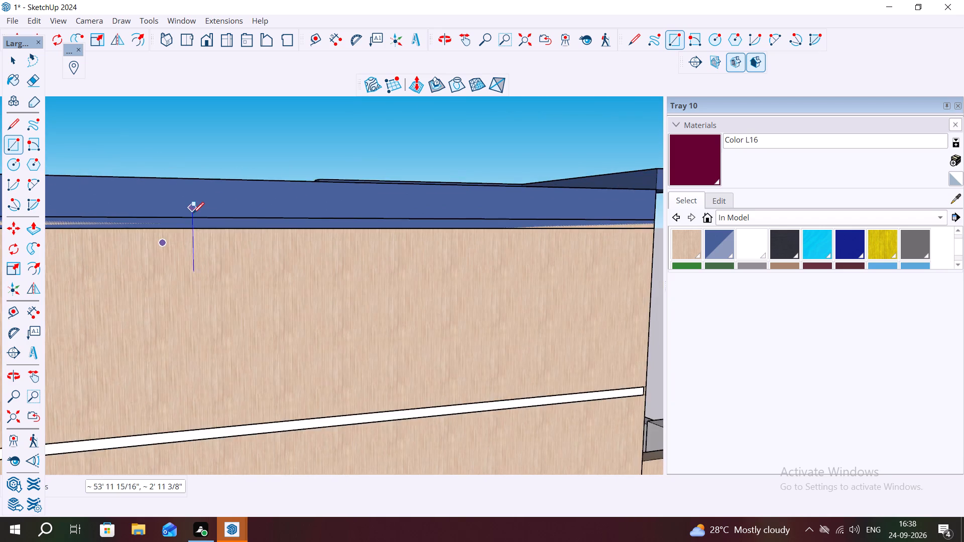
scroll(193, 213, "down", 3)
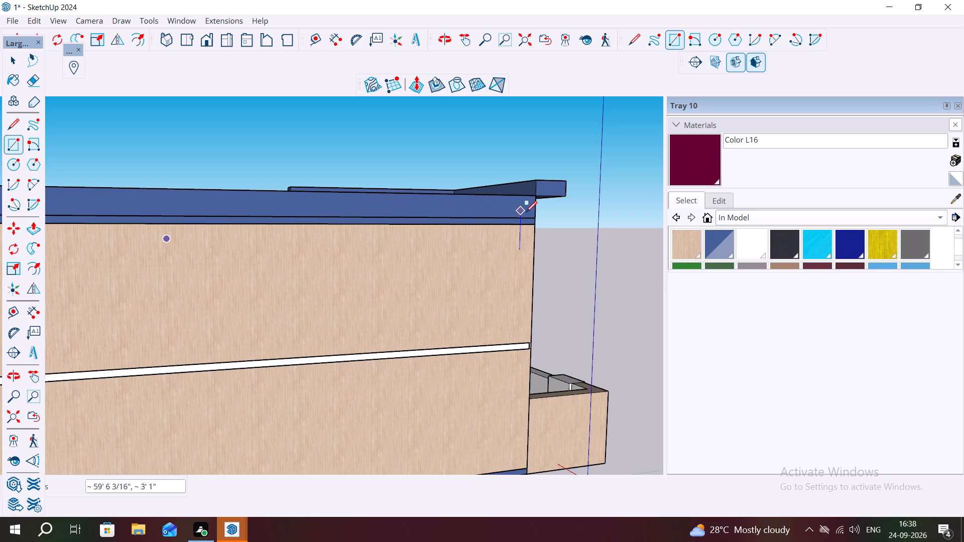
scroll(627, 228, "down", 3)
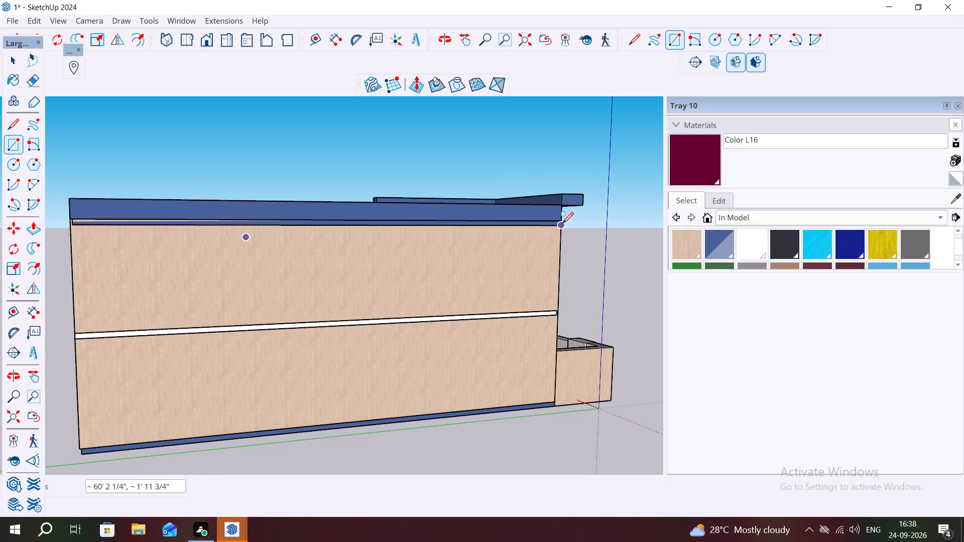
left_click(562, 221)
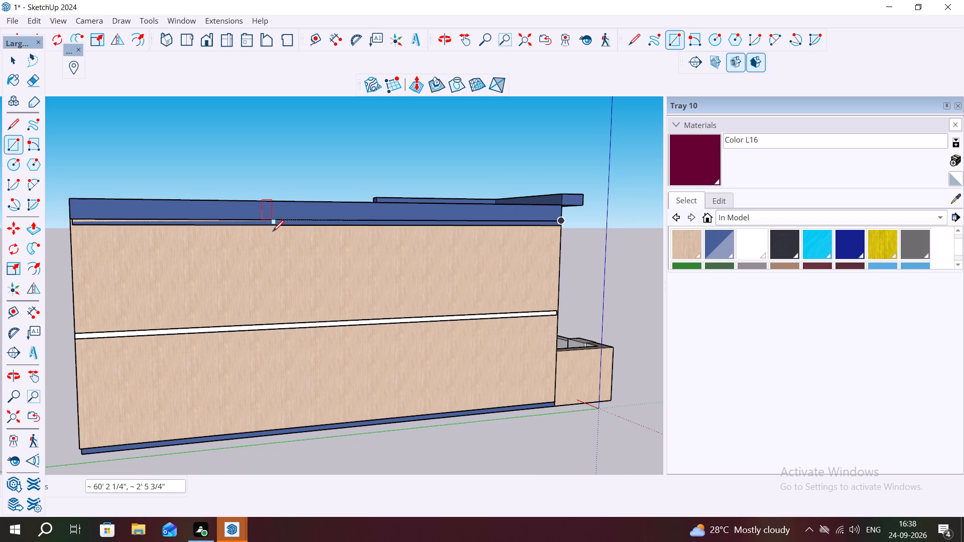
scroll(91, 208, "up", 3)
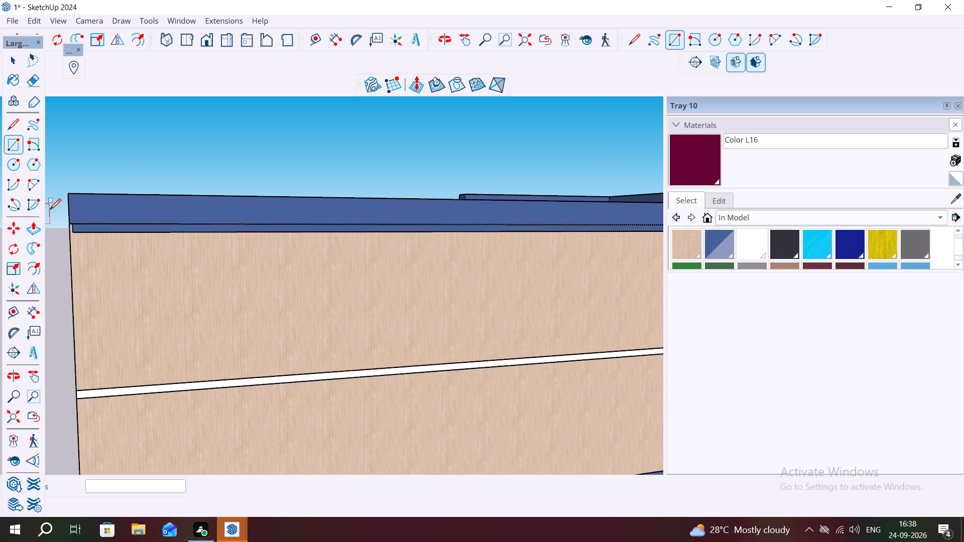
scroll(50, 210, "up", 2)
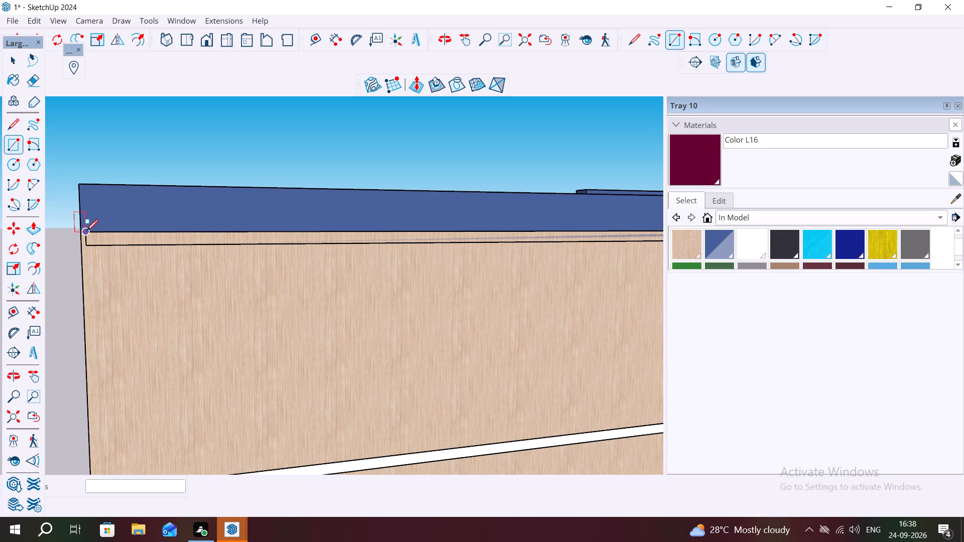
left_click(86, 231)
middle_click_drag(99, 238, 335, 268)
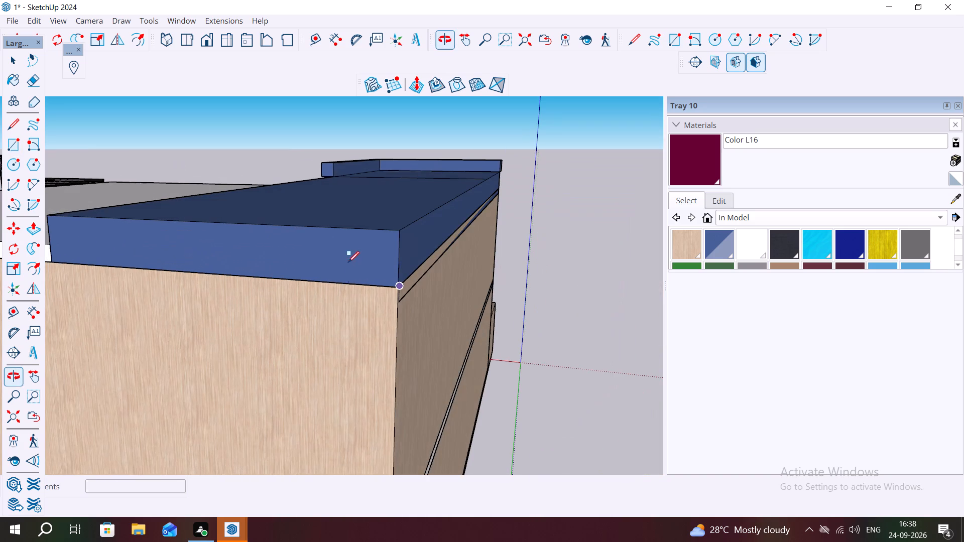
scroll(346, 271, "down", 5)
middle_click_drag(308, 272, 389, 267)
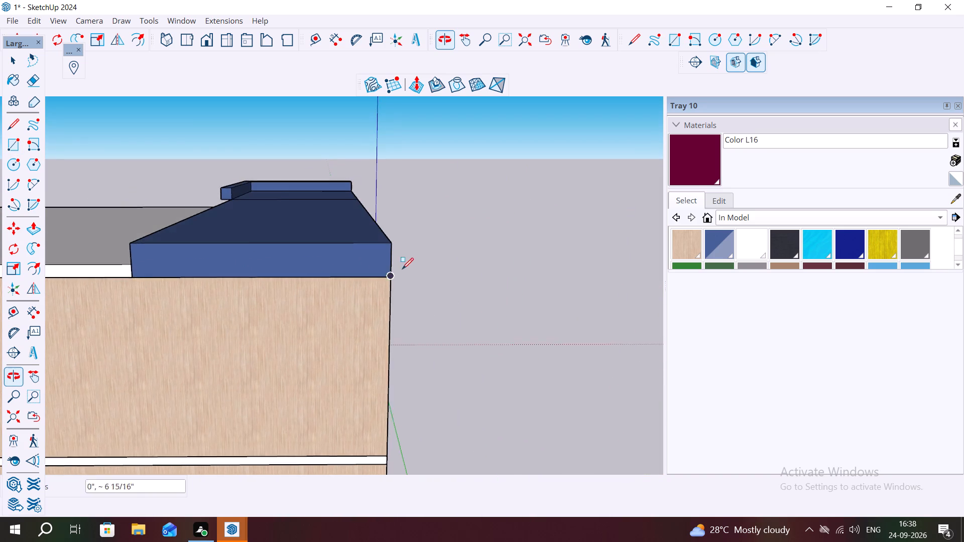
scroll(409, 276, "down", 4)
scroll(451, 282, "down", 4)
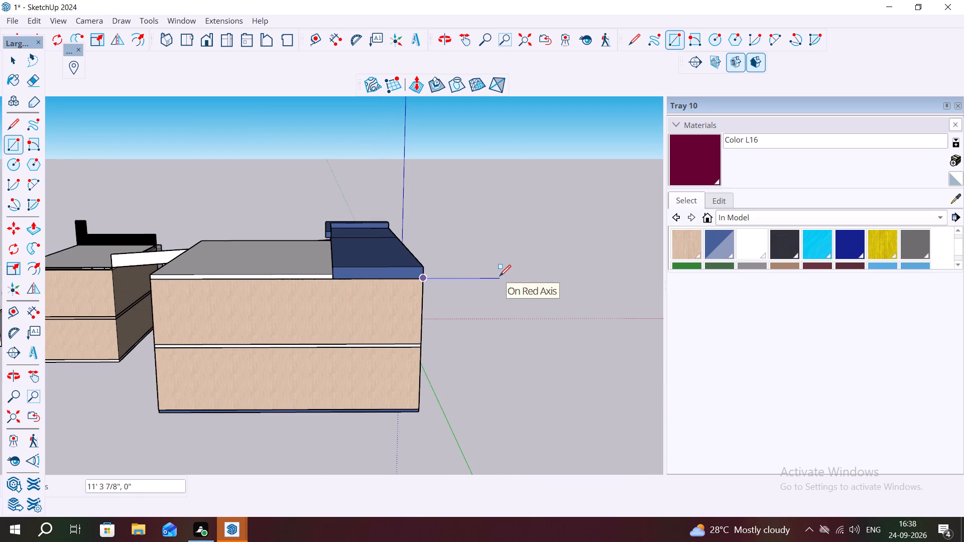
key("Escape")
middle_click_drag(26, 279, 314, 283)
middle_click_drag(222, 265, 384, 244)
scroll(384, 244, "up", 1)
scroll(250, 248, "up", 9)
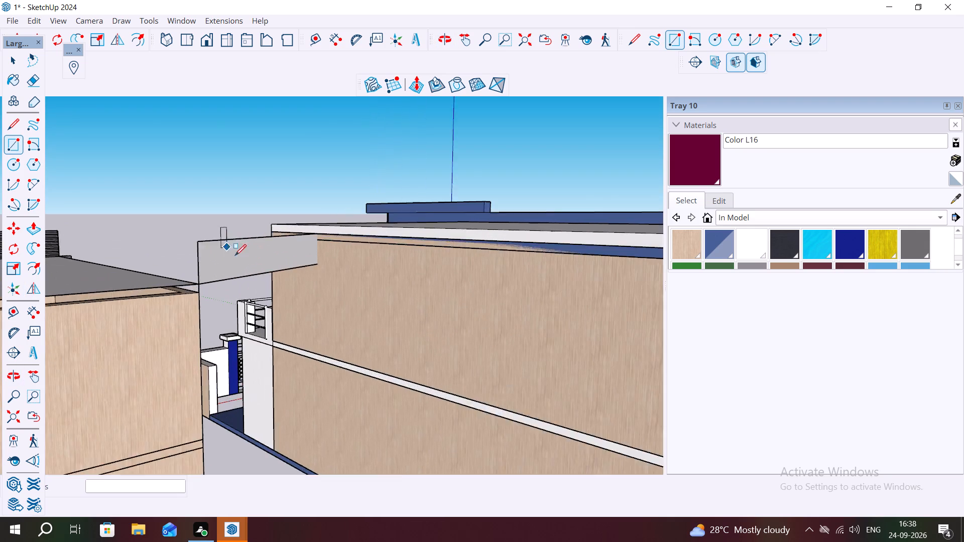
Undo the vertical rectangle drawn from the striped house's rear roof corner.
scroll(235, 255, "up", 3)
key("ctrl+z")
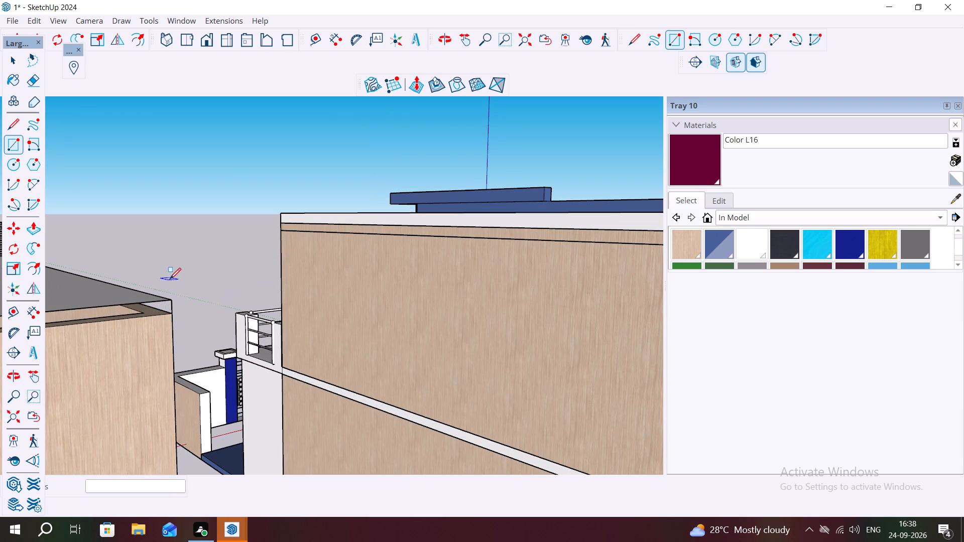
Draw a vertical rectangle 18' 3 1/2" by 6" along the striped house's rear roof edge, closing the slab side.
scroll(174, 292, "up", 3)
scroll(173, 299, "down", 8)
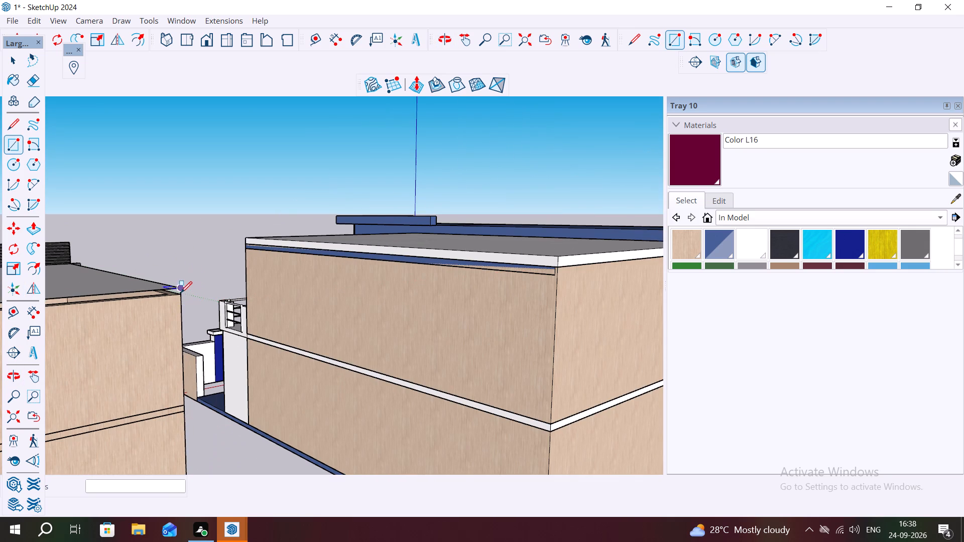
left_click(177, 289)
scroll(180, 323, "down", 8)
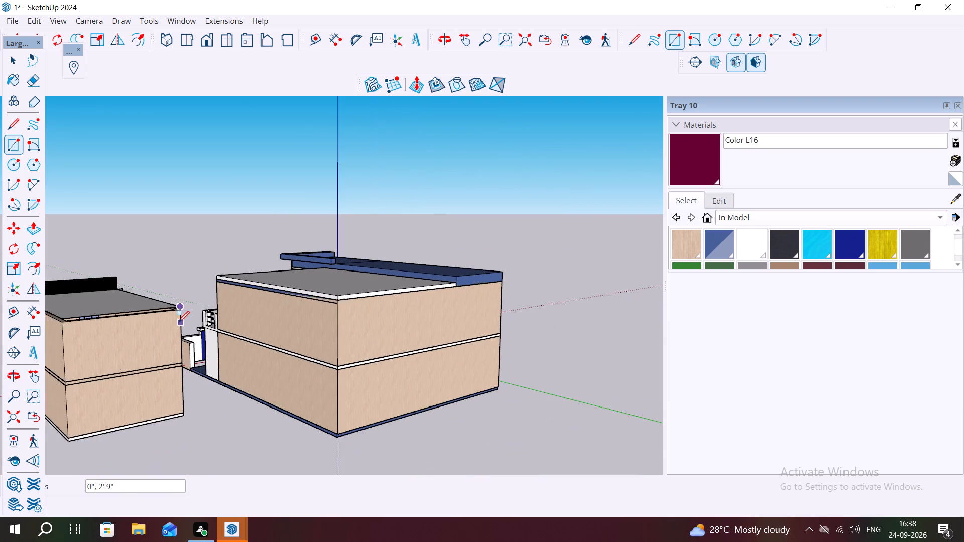
scroll(178, 322, "down", 4)
scroll(112, 325, "up", 18)
left_click(96, 322)
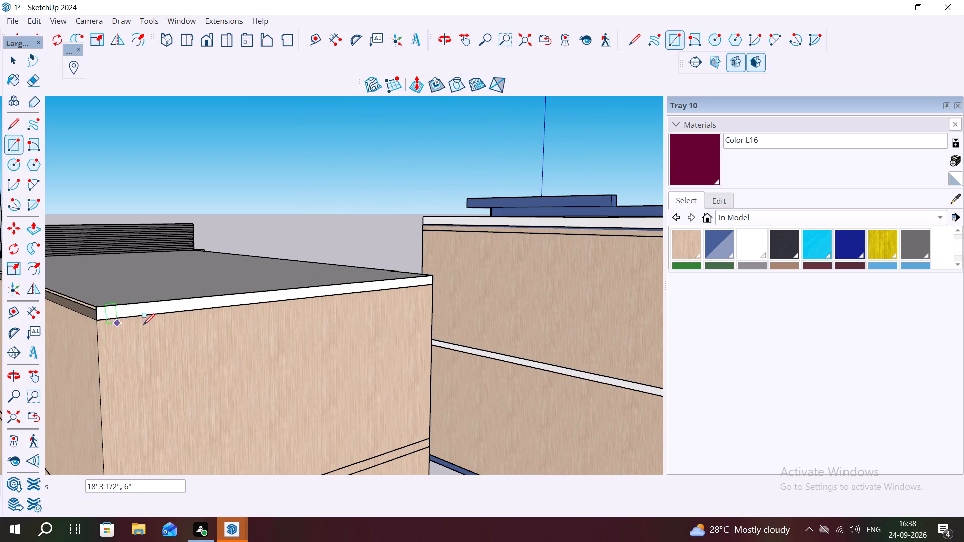
Draw a vertical rectangle about 29' 7" long closing the striped house's roof edge on the side facing the new walls.
scroll(240, 328, "down", 8)
middle_click_drag(349, 314, 495, 292)
scroll(242, 279, "up", 6)
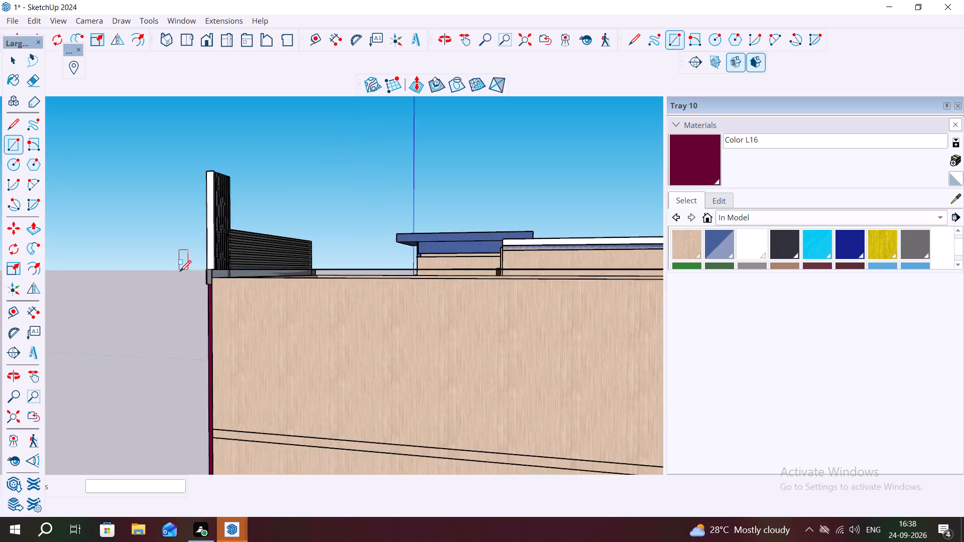
scroll(180, 272, "up", 1)
left_click(219, 274)
scroll(148, 284, "down", 5)
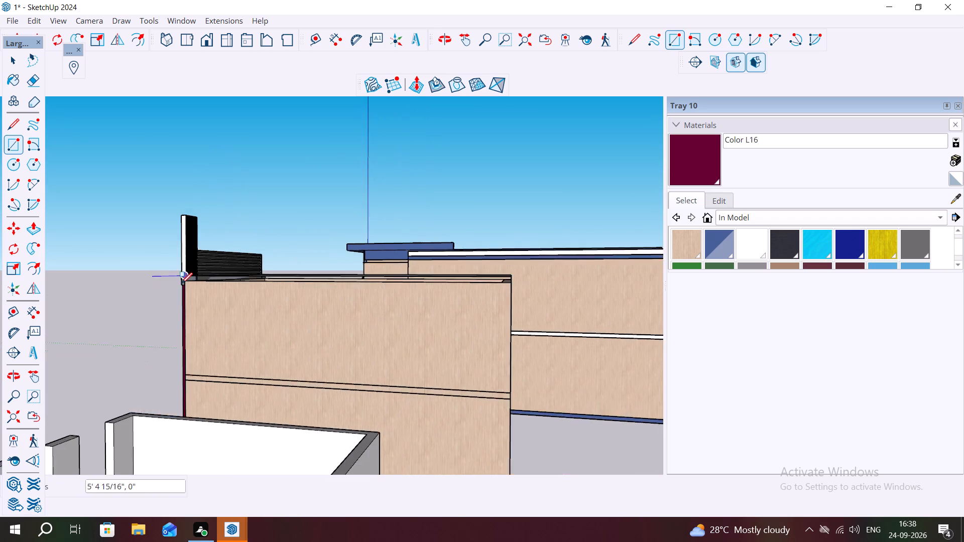
scroll(181, 284, "down", 2)
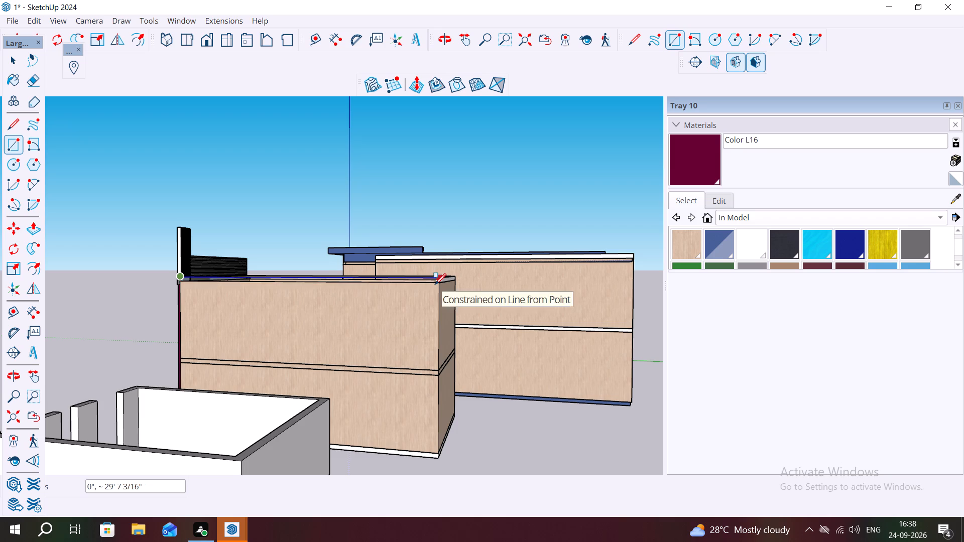
scroll(437, 285, "up", 11)
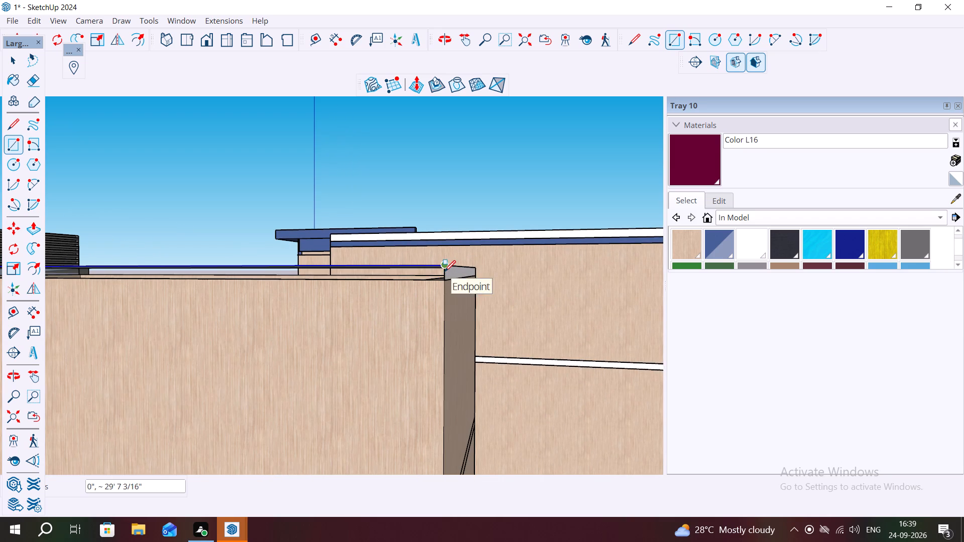
left_click(447, 278)
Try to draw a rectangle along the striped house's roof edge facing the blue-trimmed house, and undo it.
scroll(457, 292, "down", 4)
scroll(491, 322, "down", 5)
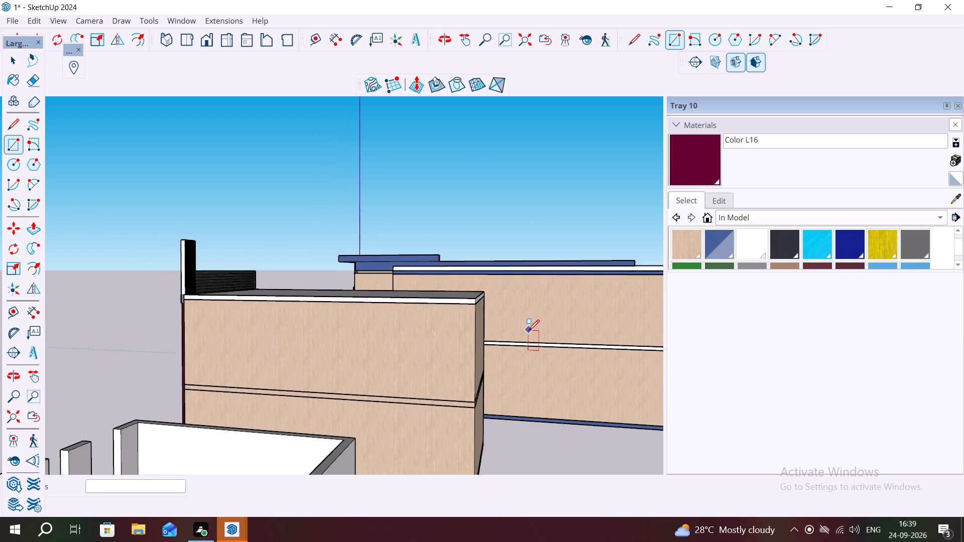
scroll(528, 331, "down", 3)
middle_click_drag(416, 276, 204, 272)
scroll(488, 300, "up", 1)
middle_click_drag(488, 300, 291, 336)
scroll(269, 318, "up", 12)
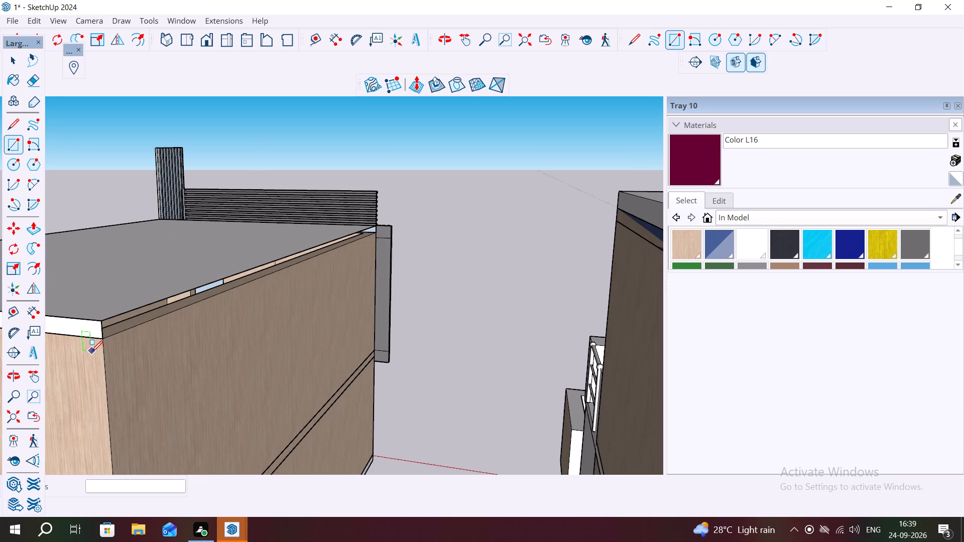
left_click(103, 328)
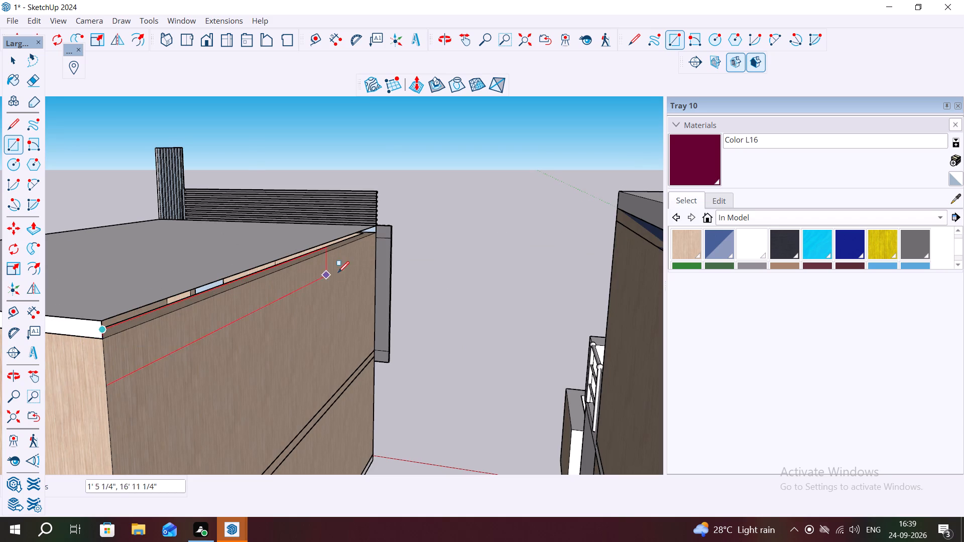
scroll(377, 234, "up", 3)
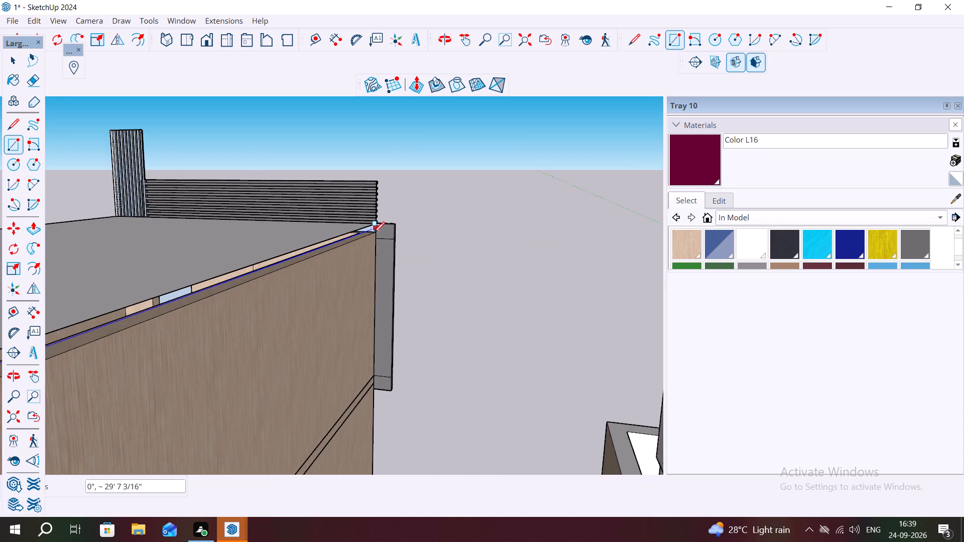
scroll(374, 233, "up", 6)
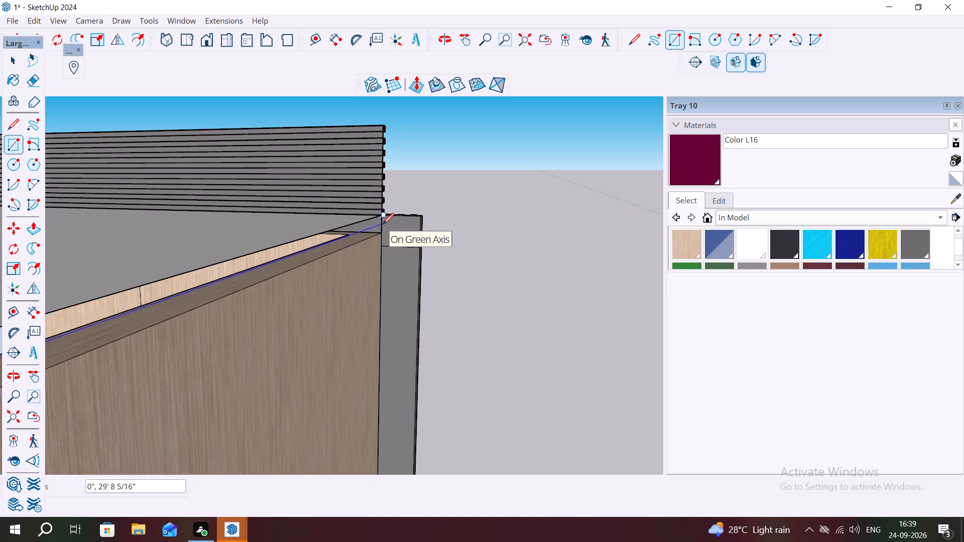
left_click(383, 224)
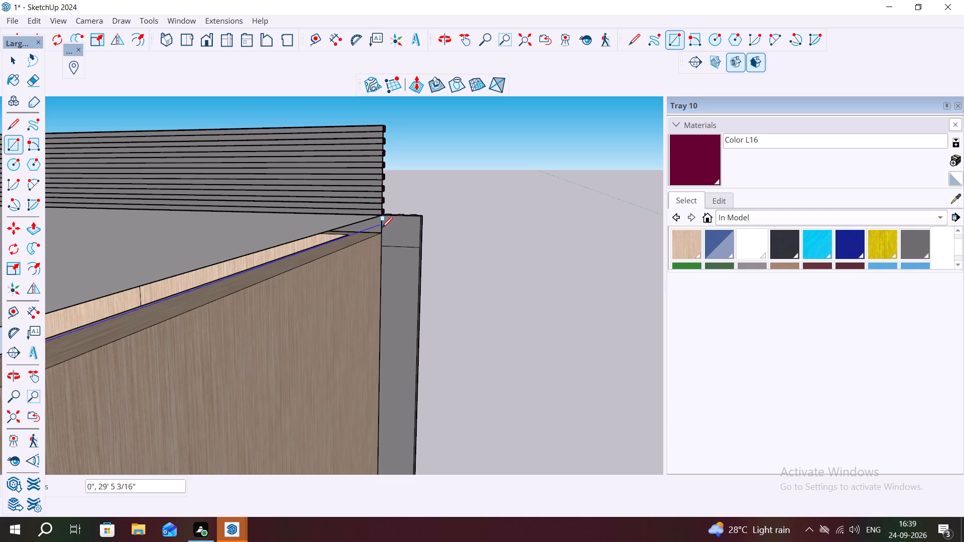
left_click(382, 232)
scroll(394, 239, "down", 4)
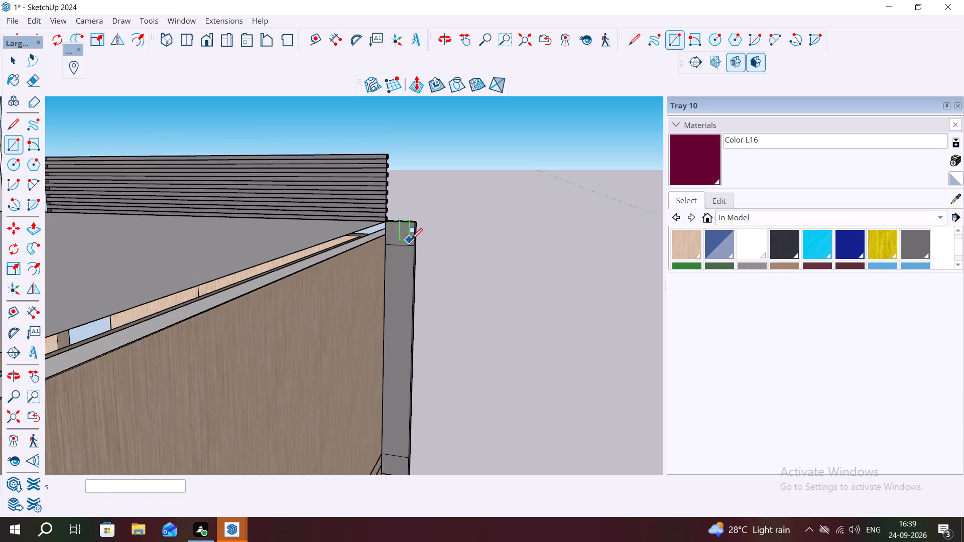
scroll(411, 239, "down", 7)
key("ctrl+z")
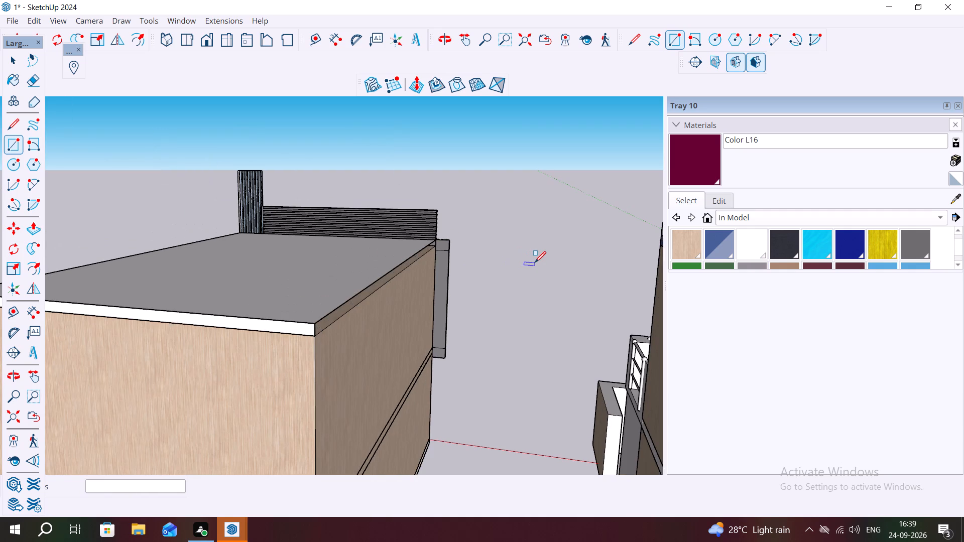
Draw a vertical rectangle about 29' 7" by 6" along the striped house's roof edge facing the blue-trimmed house.
middle_click_drag(497, 273, 321, 352)
scroll(221, 372, "up", 2)
middle_click_drag(213, 367, 194, 309)
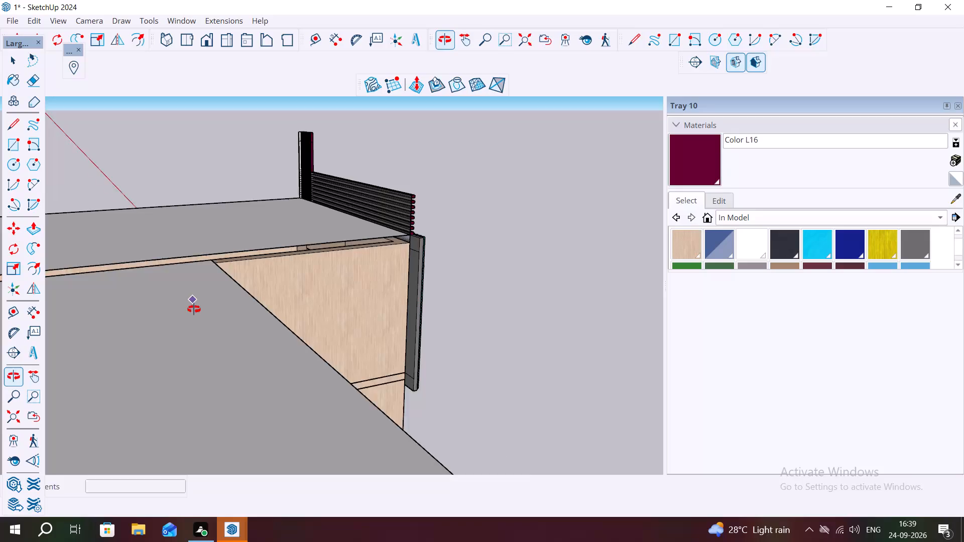
middle_click_drag(194, 309, 194, 308)
middle_click_drag(221, 317, 326, 367)
scroll(201, 231, "up", 8)
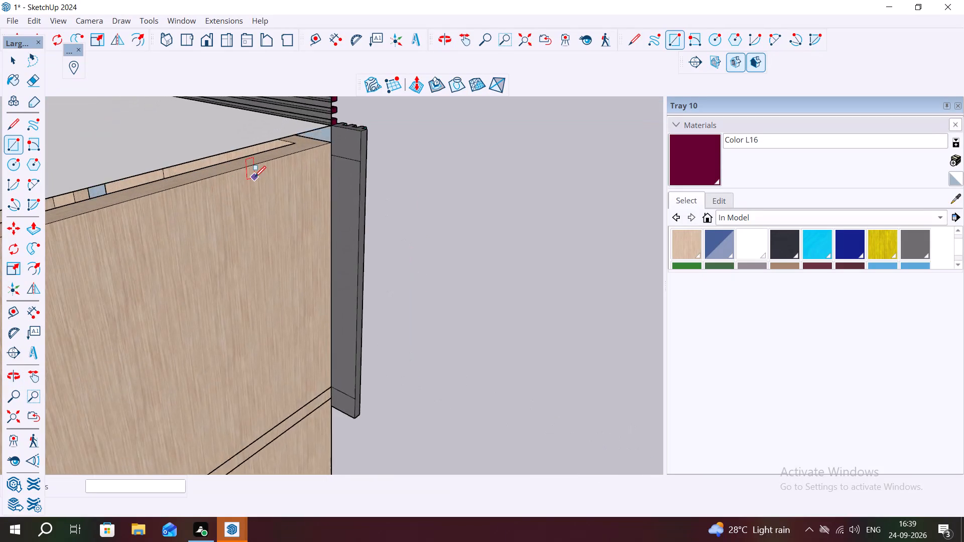
scroll(255, 177, "up", 8)
scroll(312, 164, "down", 5)
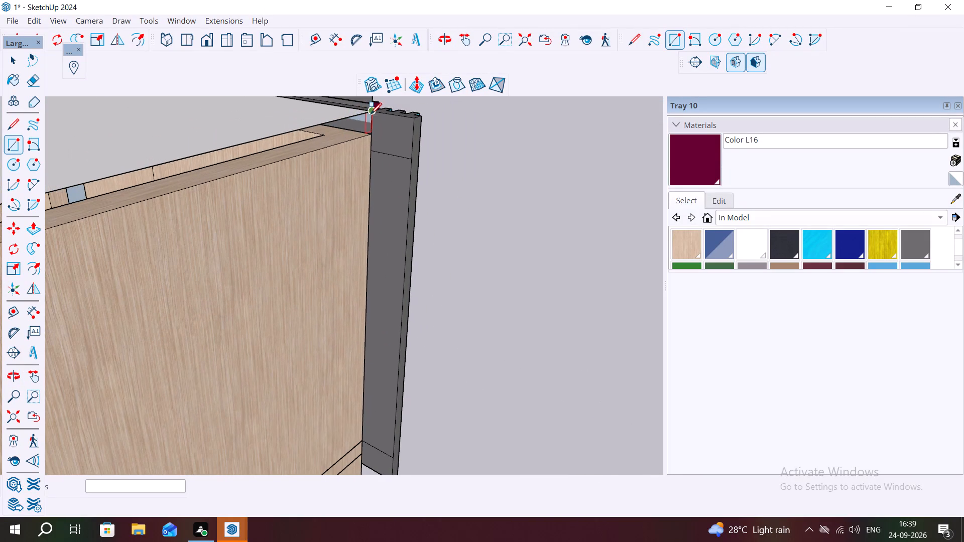
left_click(371, 114)
left_click(373, 133)
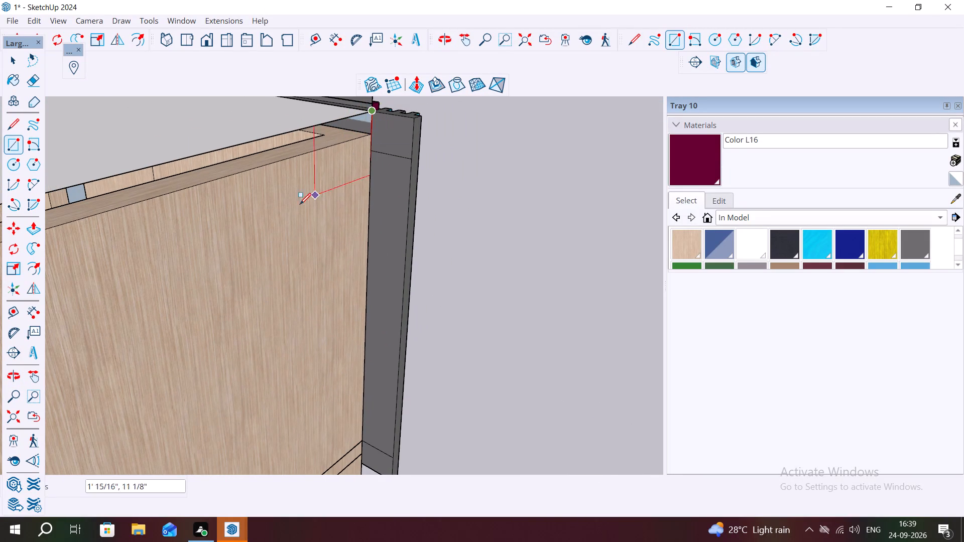
scroll(292, 214, "down", 19)
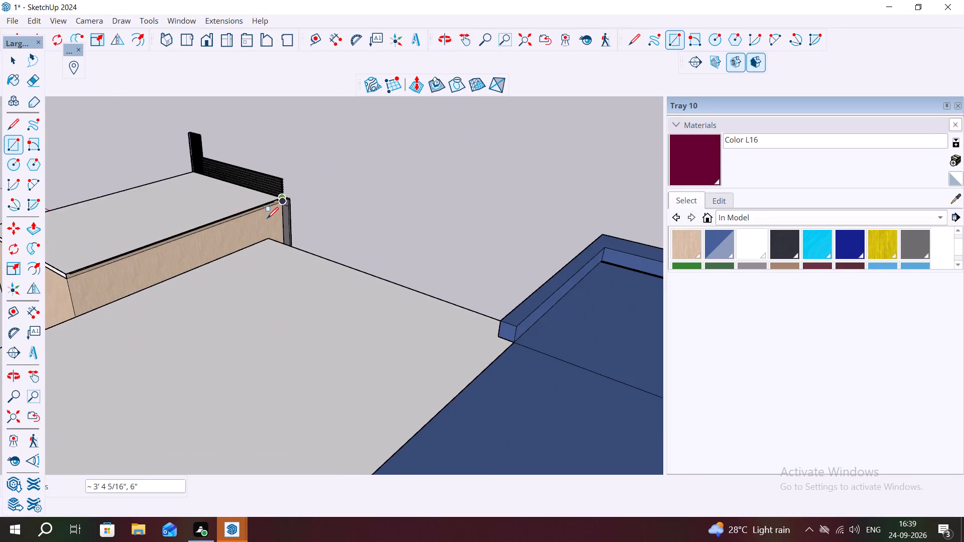
scroll(267, 218, "down", 4)
scroll(151, 257, "up", 7)
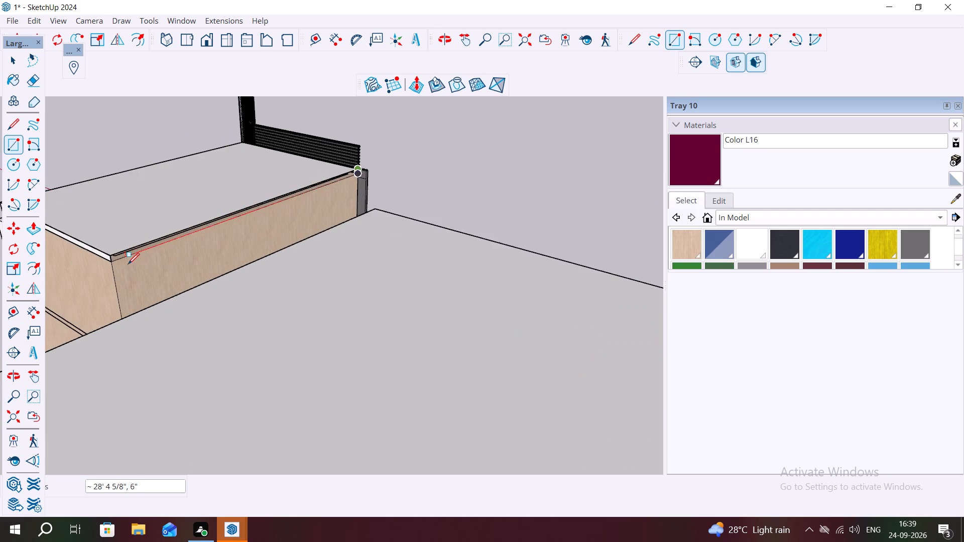
scroll(128, 264, "up", 10)
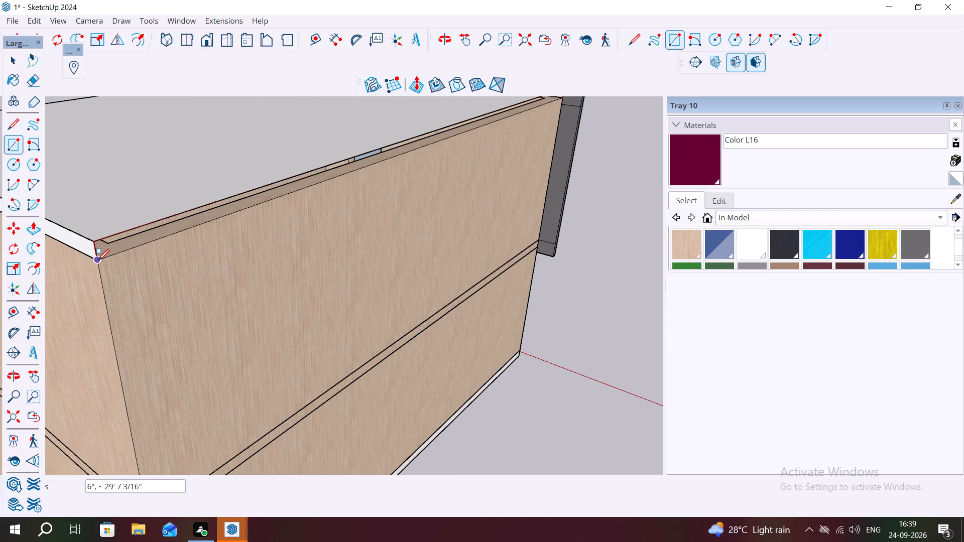
left_click(98, 260)
scroll(163, 262, "down", 2)
key("Escape")
Paint the new roof edge strip facing the blue-trimmed house with the wood texture Material2.
key("space")
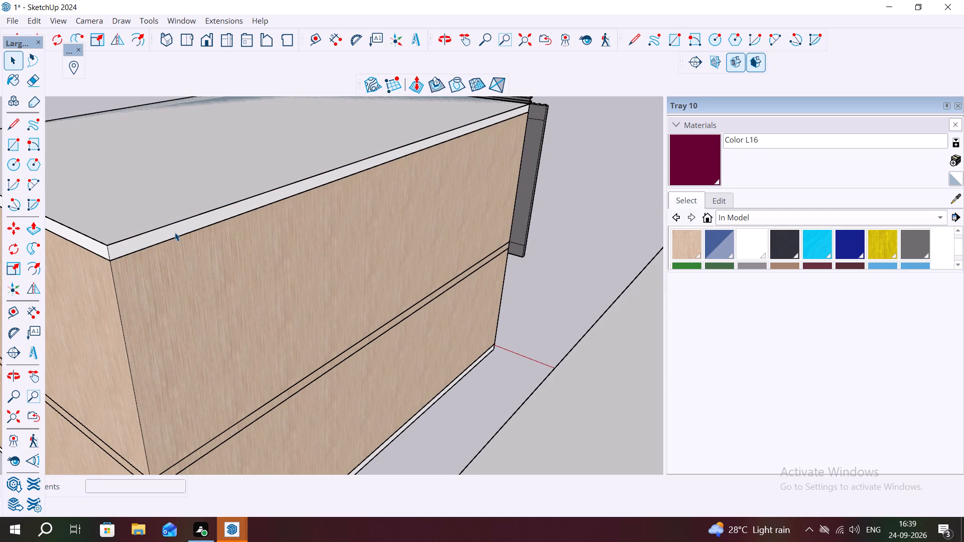
left_click(175, 232)
left_click(690, 233)
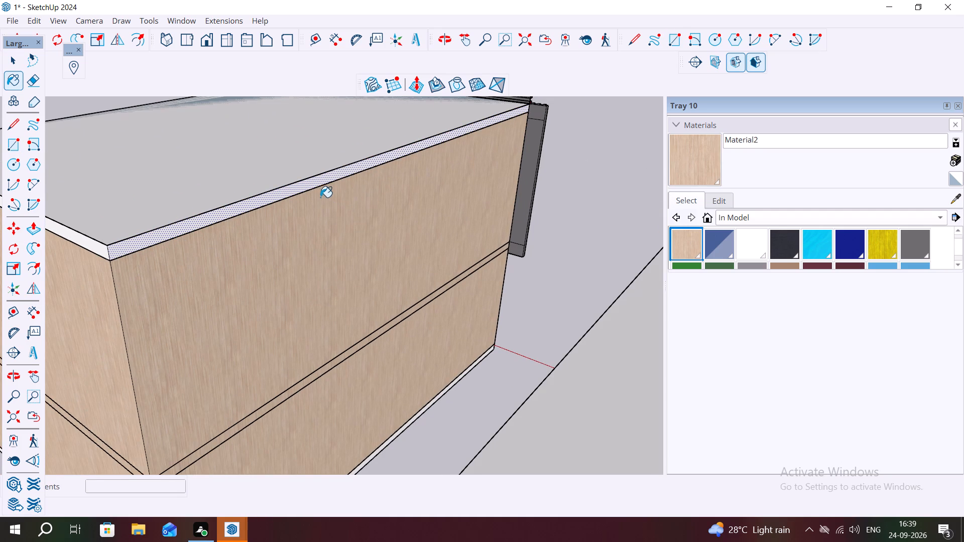
left_click(312, 191)
left_click(280, 196)
Paint the white strip along the striped house's rear roof edge with Material2.
scroll(271, 197, "up", 2)
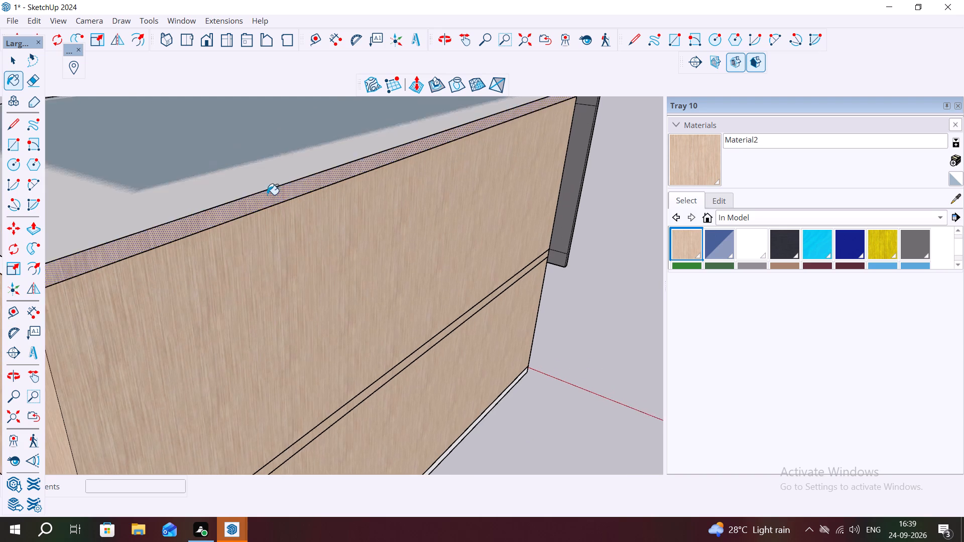
scroll(267, 195, "up", 2)
middle_click_drag(280, 217, 517, 160)
scroll(491, 173, "down", 7)
scroll(458, 258, "down", 1)
scroll(415, 169, "up", 2)
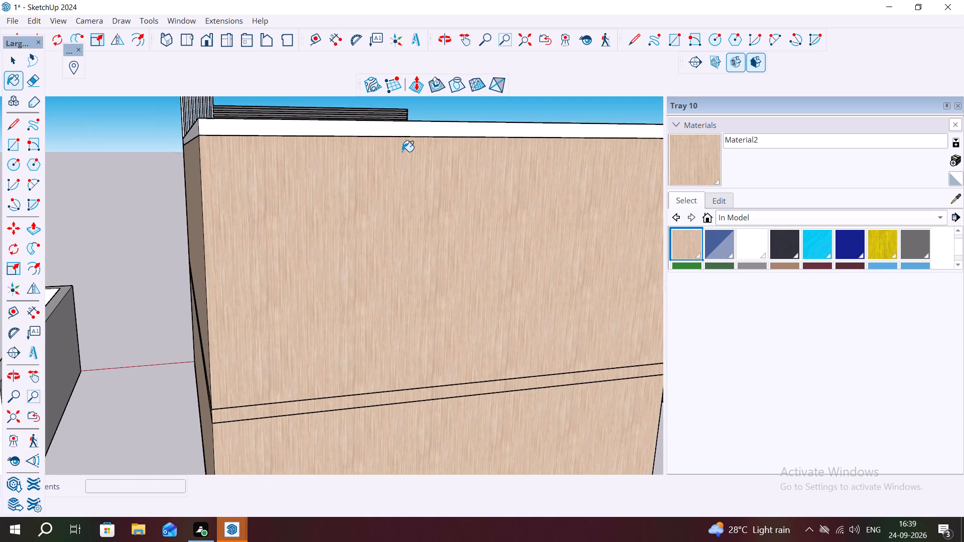
scroll(402, 152, "up", 3)
key("space")
left_click(414, 125)
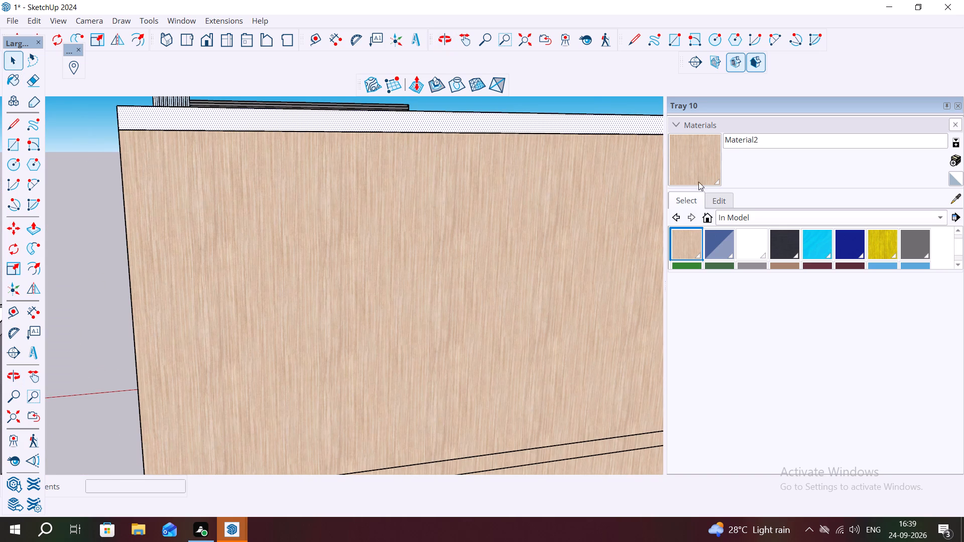
left_click(687, 245)
left_click(572, 123)
Paint the white roof edge strip on the side facing the new walls with Material2, and leave the Paint tool.
scroll(523, 209, "down", 3)
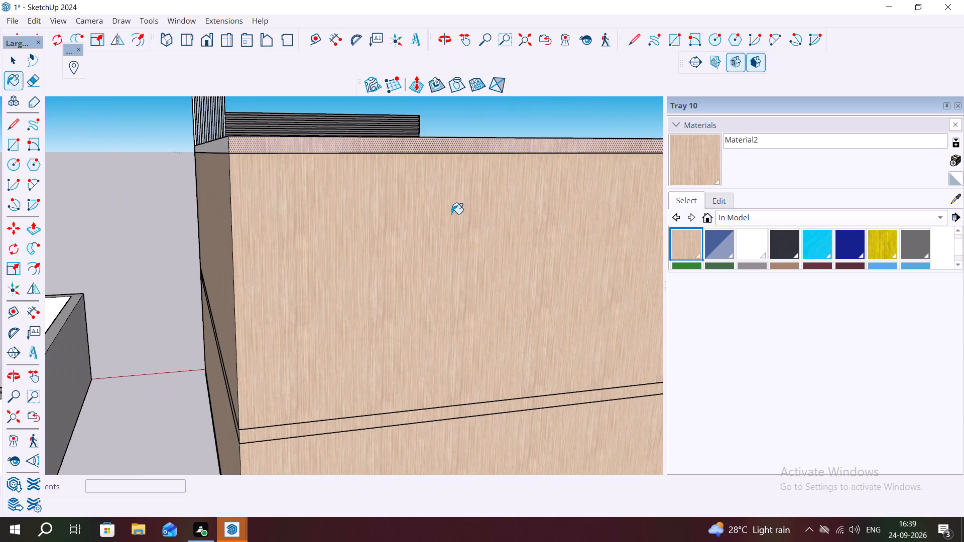
middle_click_drag(506, 202, 963, 203)
scroll(319, 161, "up", 3)
key("space")
left_click(344, 128)
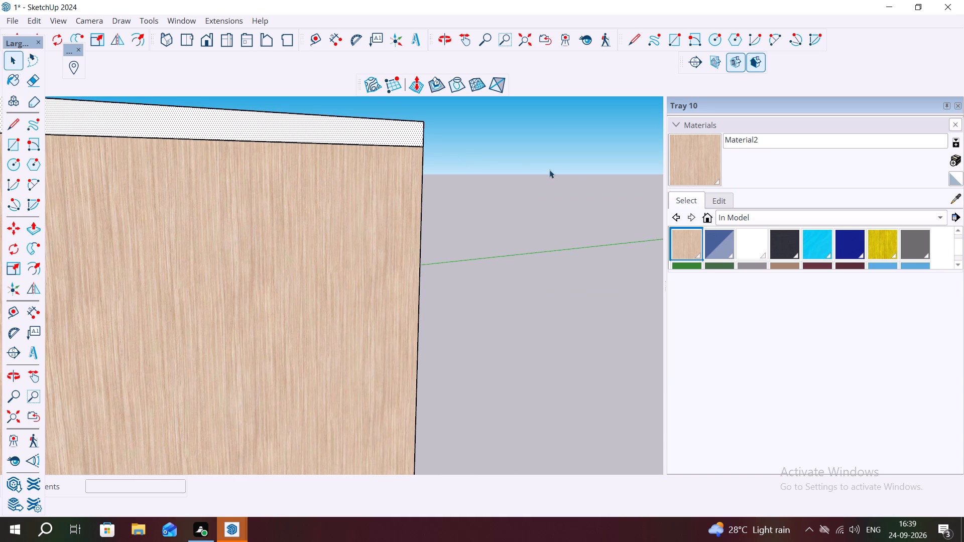
left_click(688, 167)
left_click(363, 133)
scroll(495, 225, "down", 5)
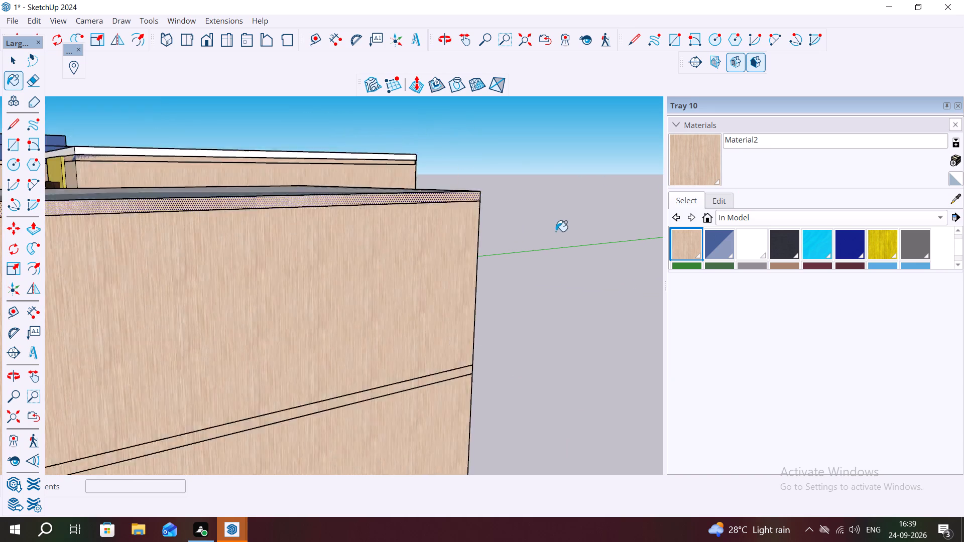
scroll(556, 231, "down", 3)
key("Escape")
key("space")
left_click_drag(533, 269, 528, 270)
Start a Type B MAJ rail, 36" high with zero offsets, and run it in 5 spans (5x) along the roof edge facing the blue-trimmed house.
middle_click_drag(327, 278, 486, 303)
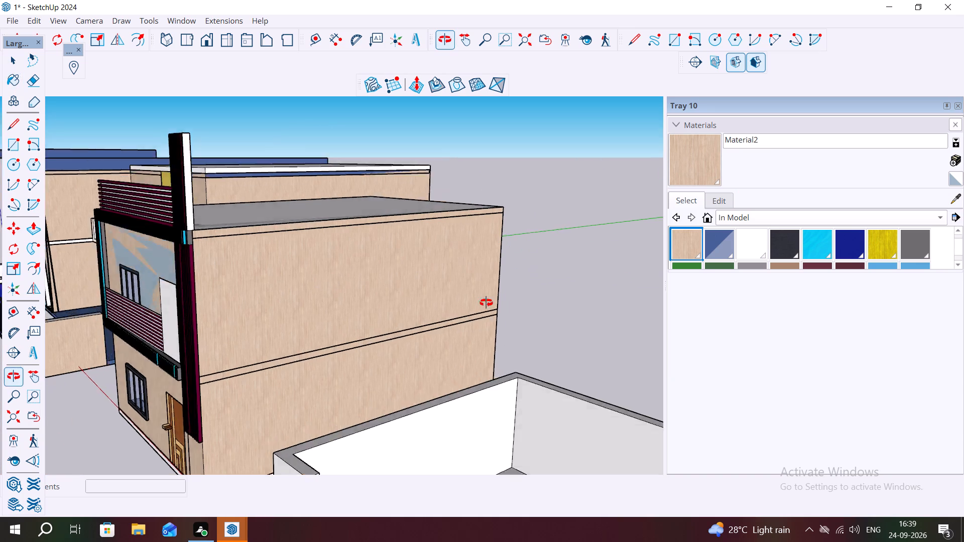
middle_click_drag(486, 303, 636, 303)
middle_click_drag(337, 257, 516, 384)
scroll(481, 365, "down", 7)
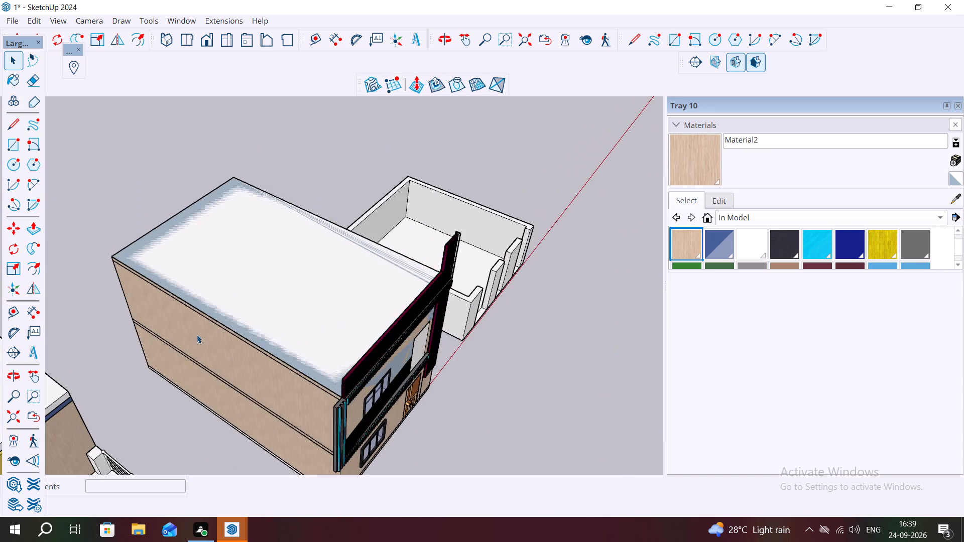
middle_click_drag(218, 337, 444, 338)
scroll(404, 301, "up", 1)
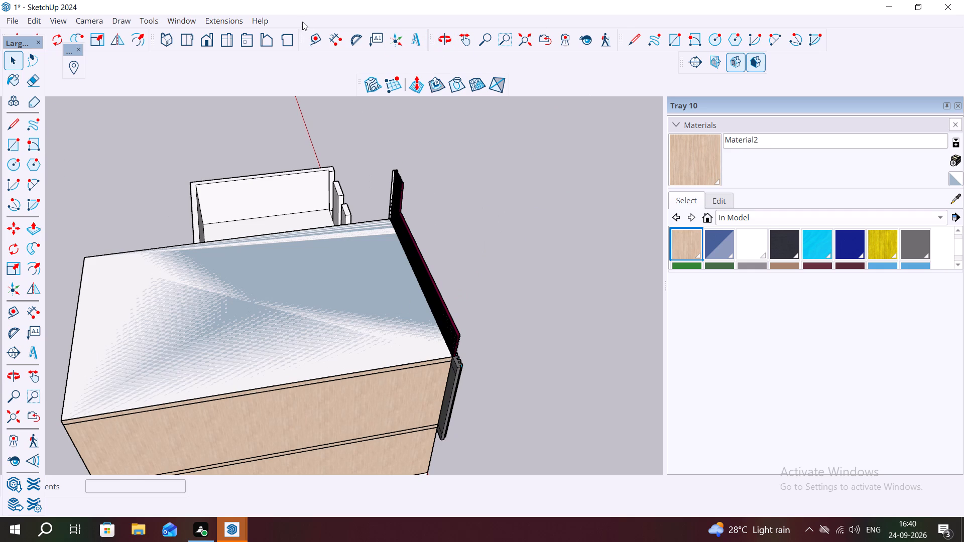
left_click(222, 19)
left_click(237, 85)
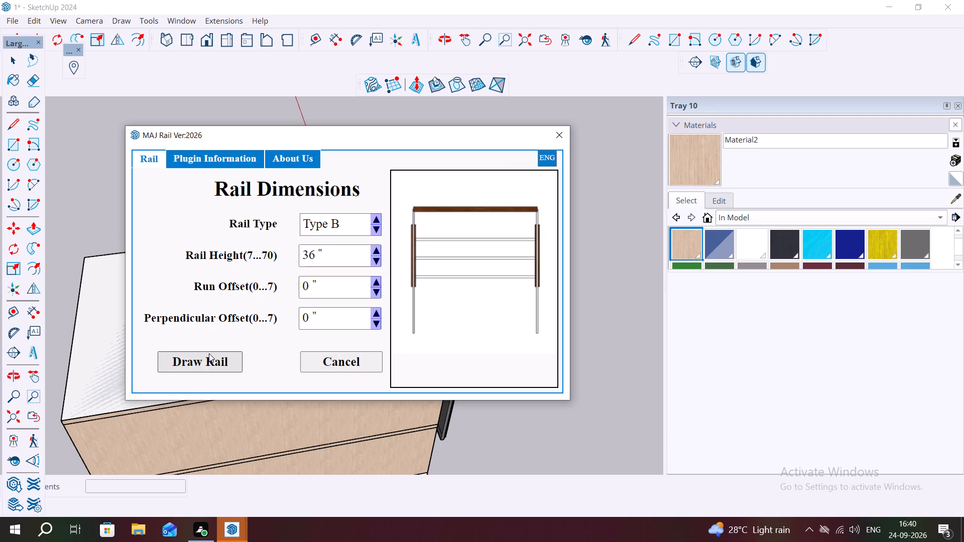
left_click(207, 364)
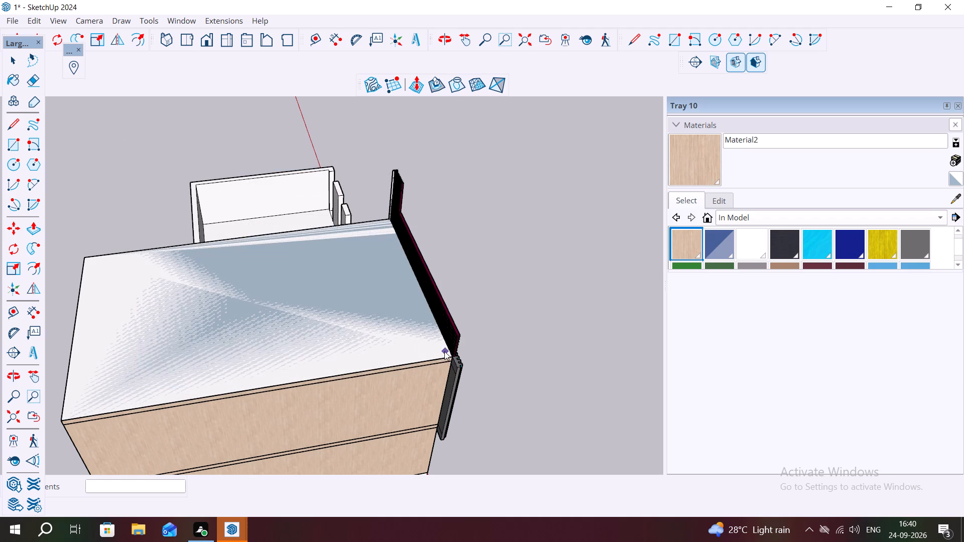
scroll(447, 350, "up", 6)
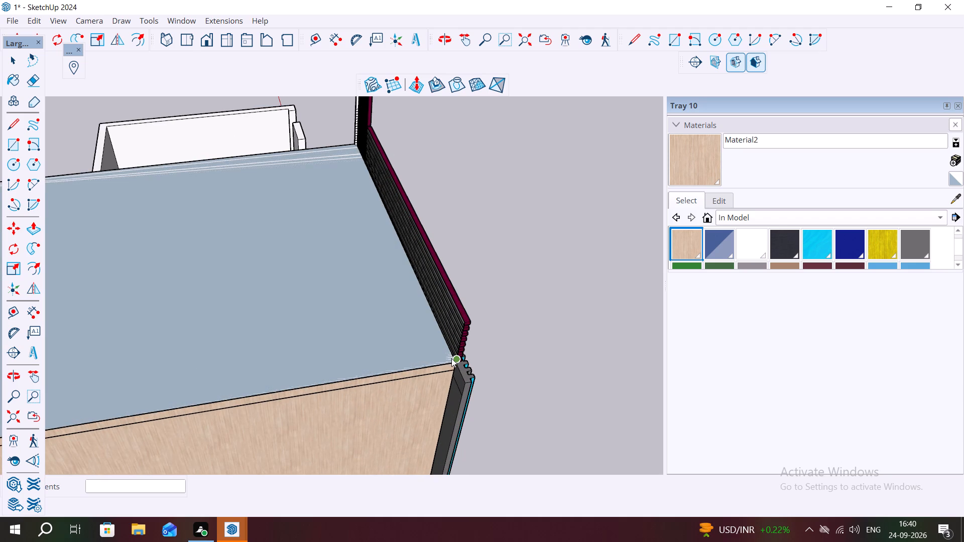
left_click(451, 358)
scroll(358, 284, "down", 7)
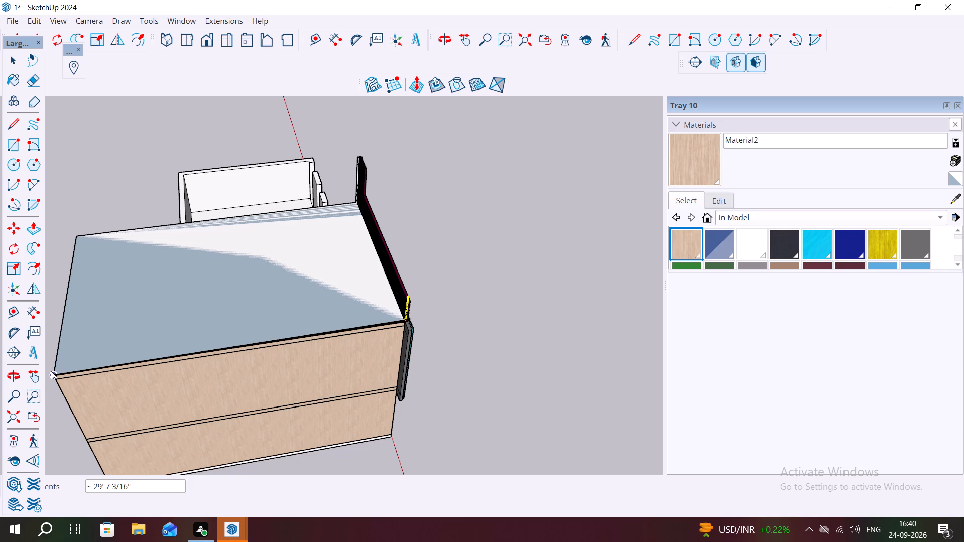
type("5x")
key("Return")
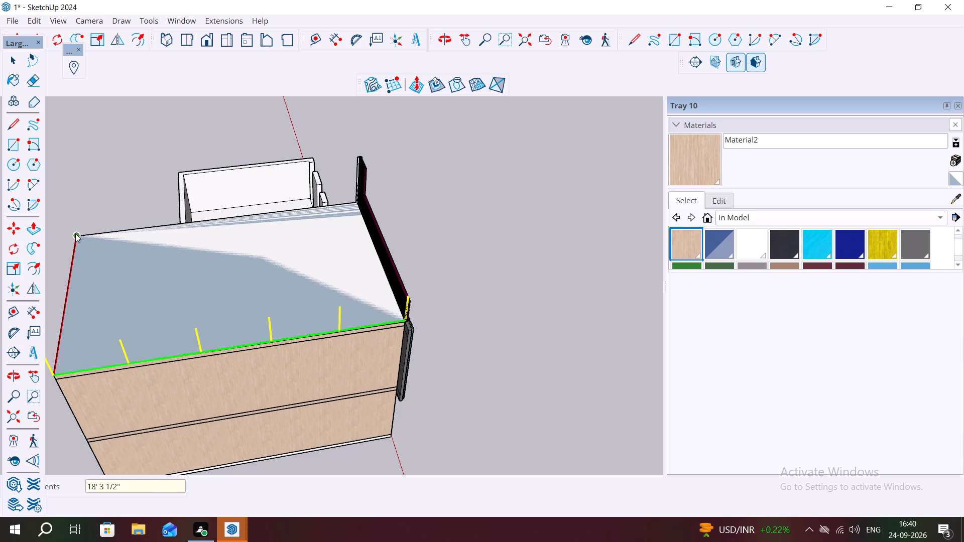
Continue the rail along the rear roof edge in 4 spans (4x) and the edge facing the new walls in 5 (5x), and finish it.
key("4")
key("x")
key("Return")
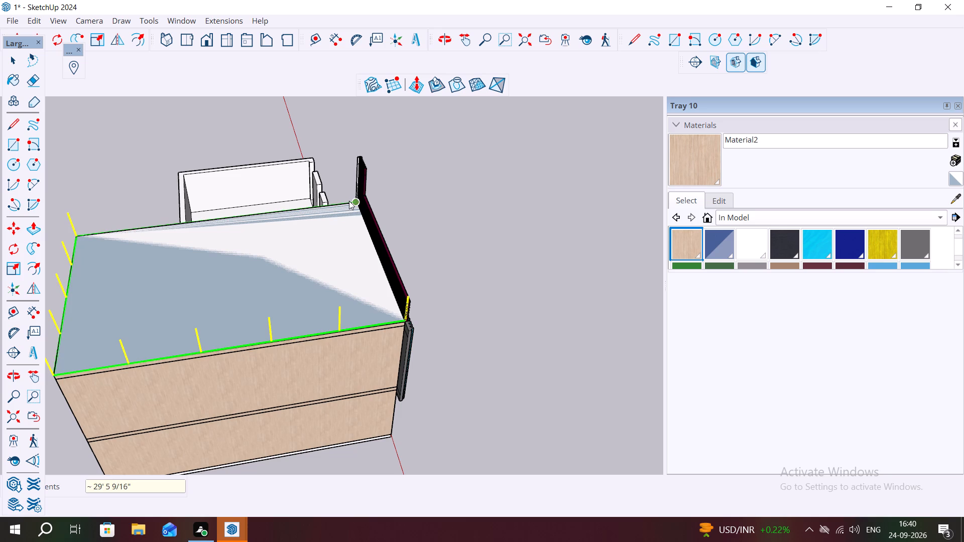
key("5")
key("x")
key("Return")
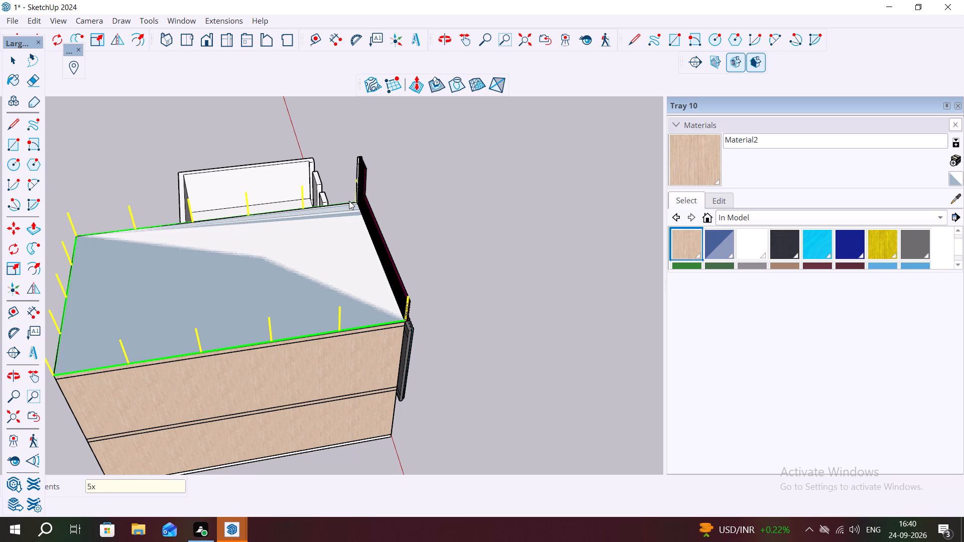
double_click(355, 204)
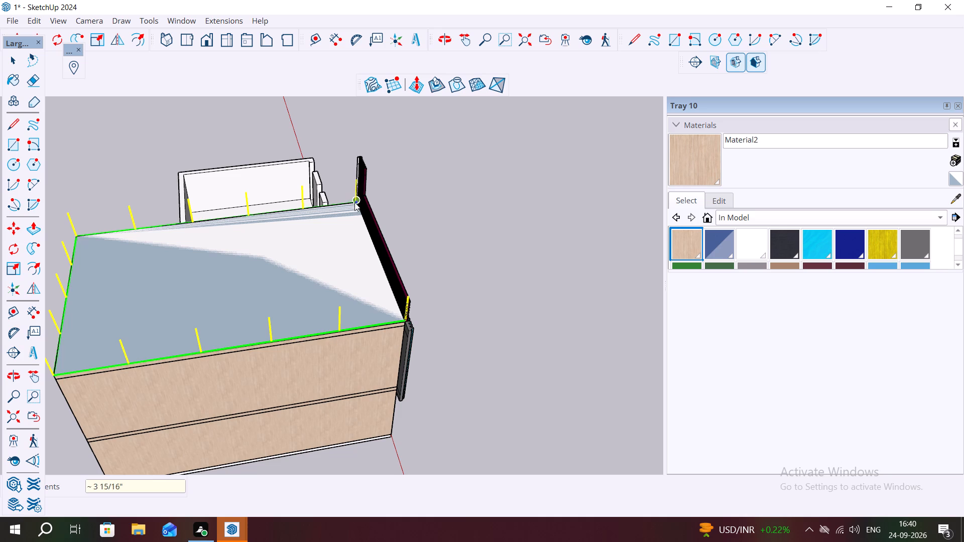
triple_click(356, 202)
key("Escape")
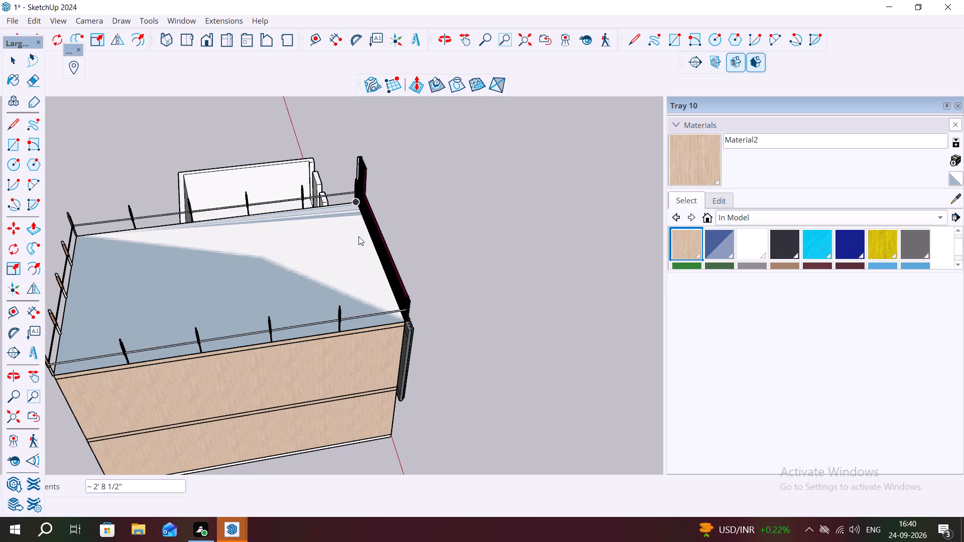
Examine the new roof railing and the striped house from all sides, and leave the rail tool.
middle_click_drag(295, 326, 184, 214)
scroll(195, 243, "up", 5)
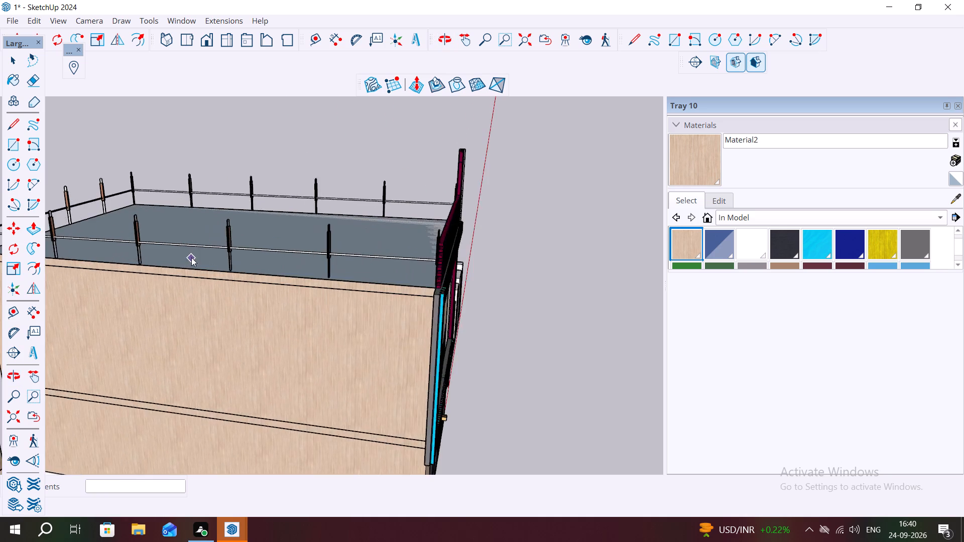
middle_click_drag(192, 253, 382, 211)
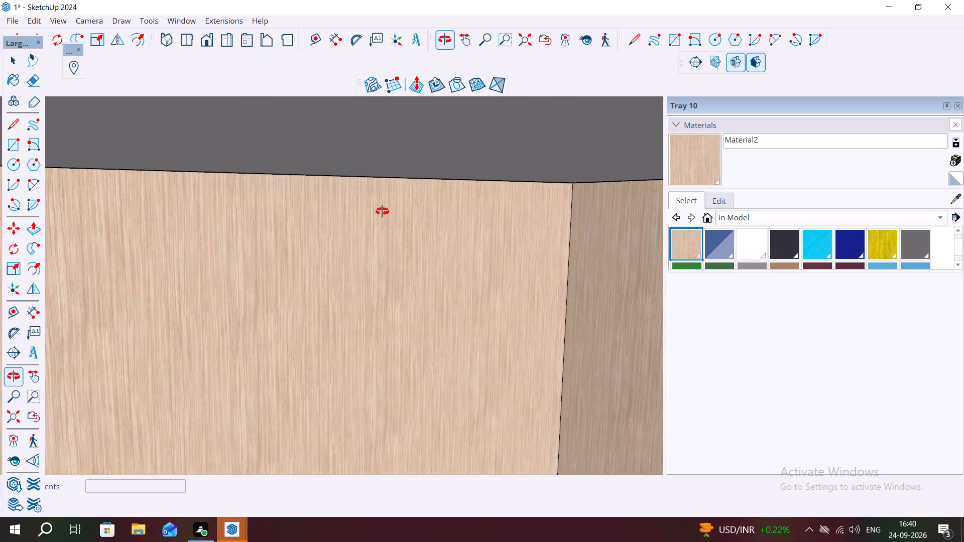
middle_click_drag(382, 211, 400, 367)
scroll(396, 354, "up", 4)
middle_click_drag(414, 372, 525, 349)
scroll(534, 344, "down", 2)
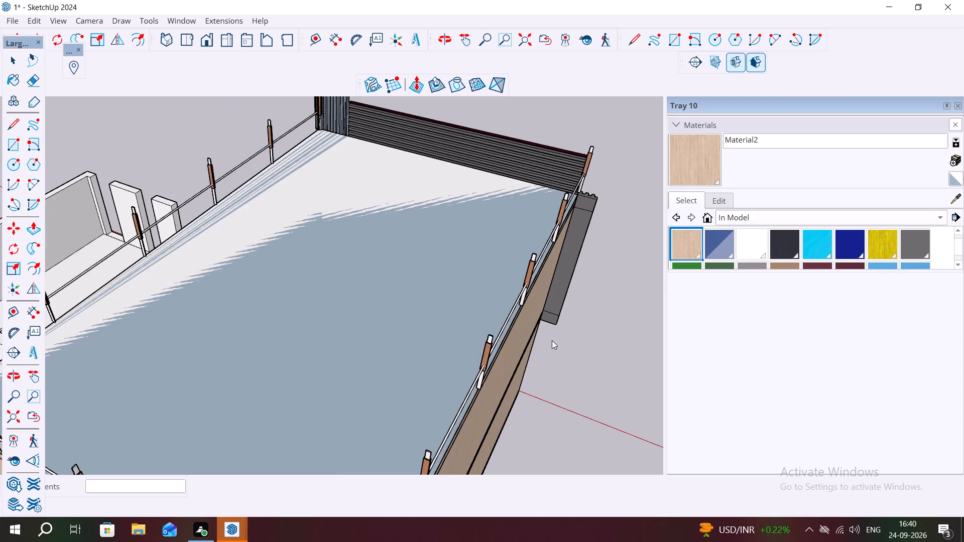
key("Escape")
scroll(552, 334, "down", 8)
middle_click_drag(433, 370, 520, 297)
scroll(440, 336, "down", 2)
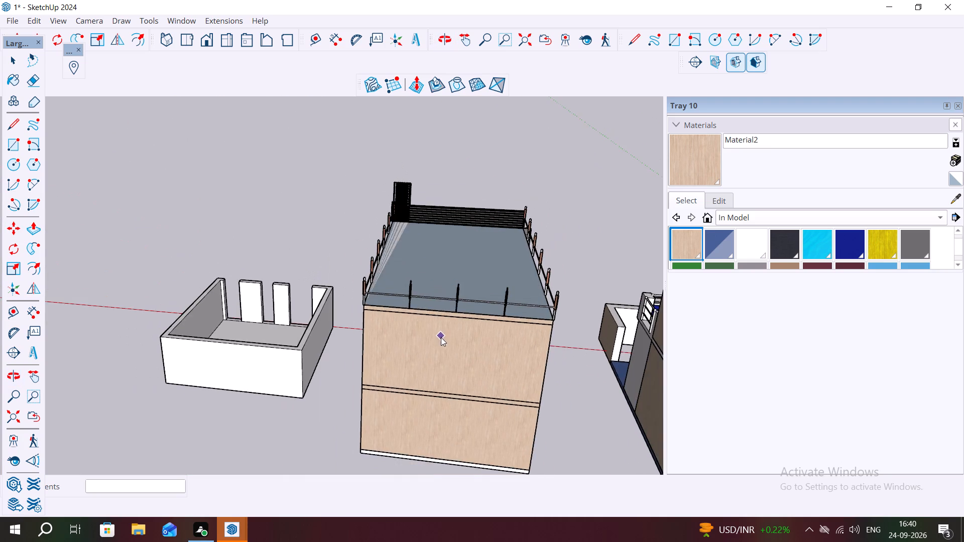
middle_click_drag(340, 331, 603, 338)
middle_click_drag(202, 208, 465, 206)
scroll(328, 200, "up", 5)
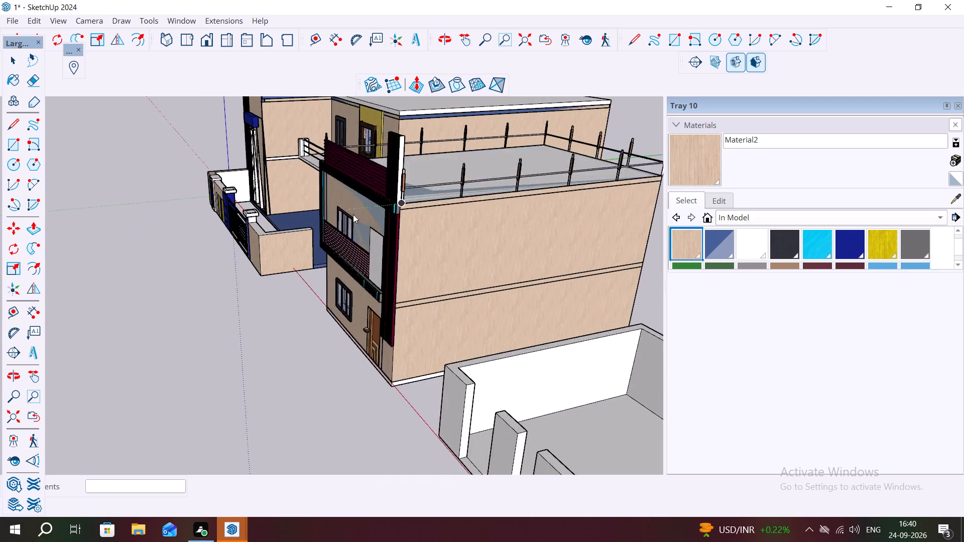
middle_click_drag(361, 214, 504, 227)
key("Escape")
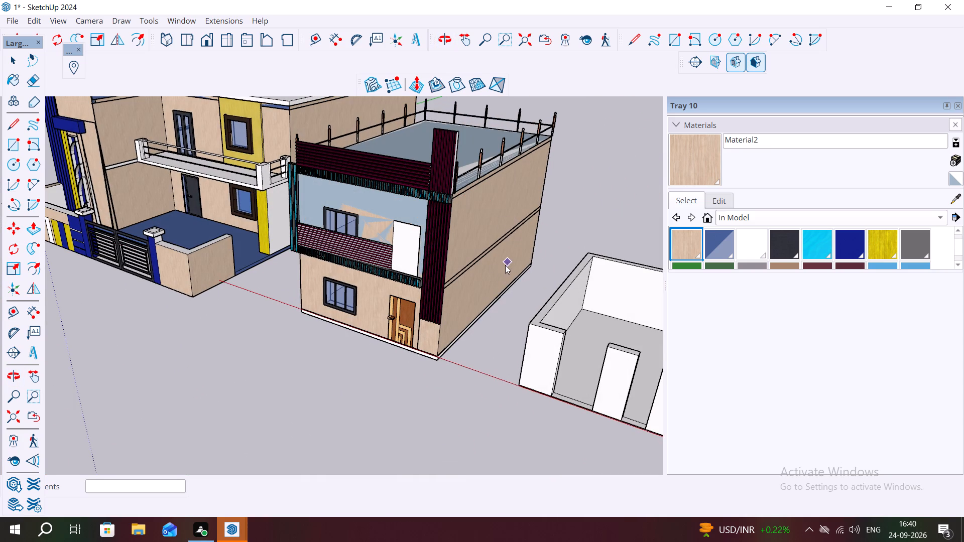
key("space")
scroll(462, 373, "down", 2)
scroll(477, 328, "down", 1)
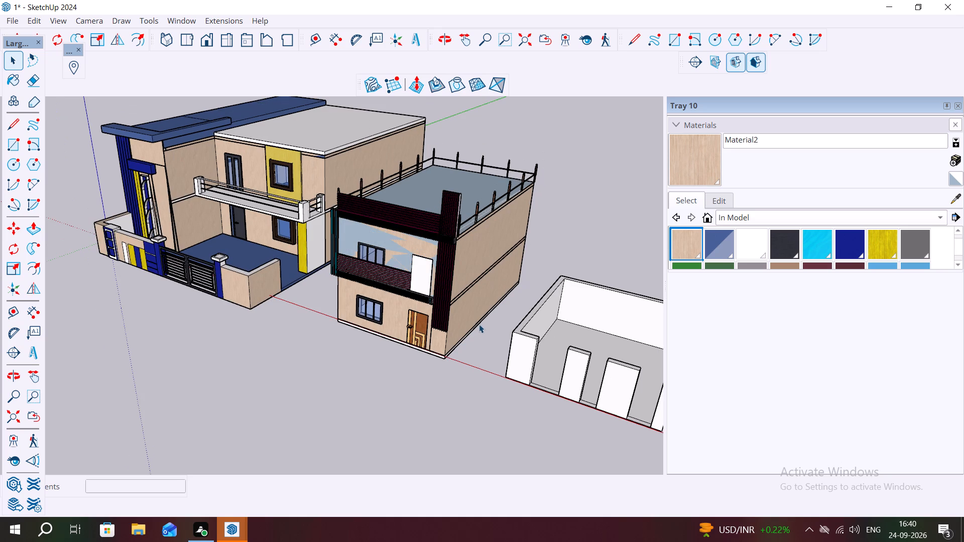
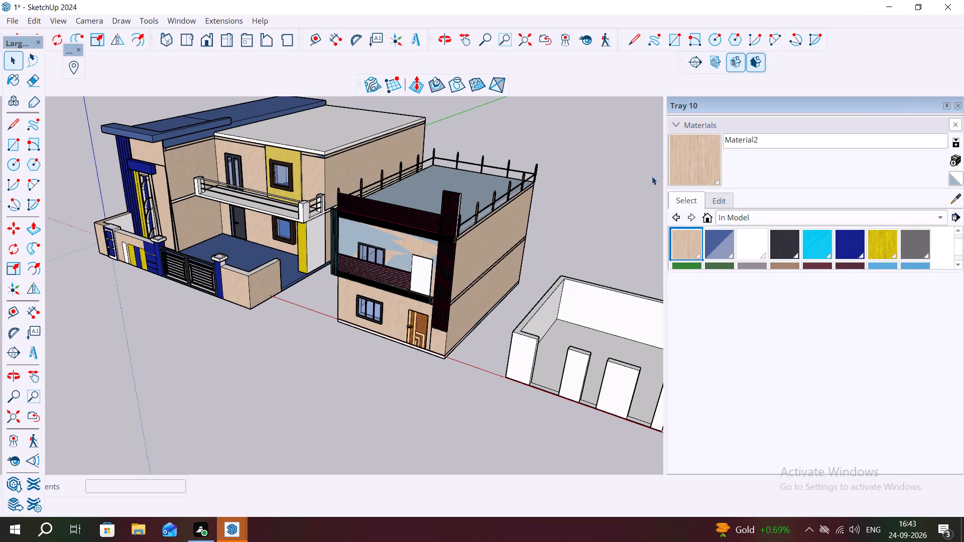
Examine the new white-walled building beside the striped house, looking closely at its front openings.
scroll(388, 302, "down", 8)
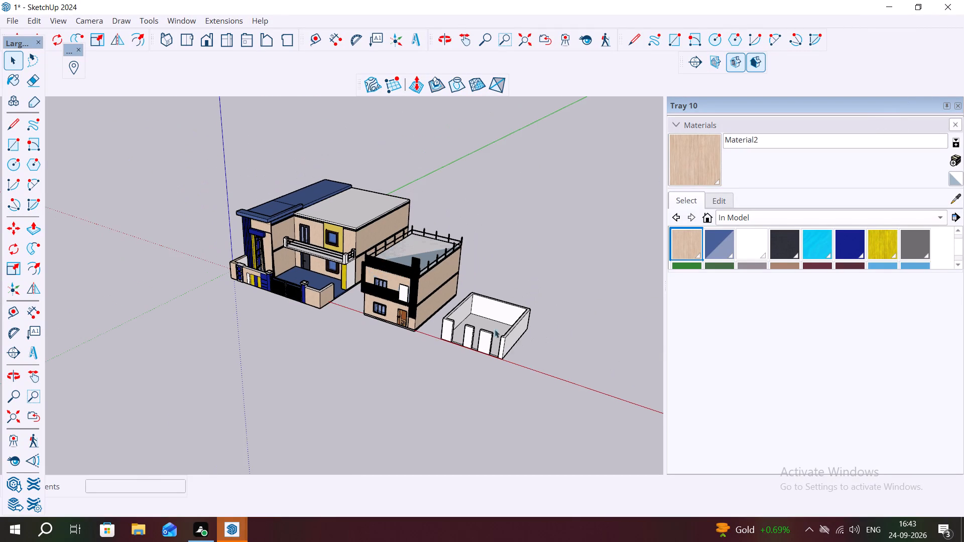
middle_click_drag(506, 334, 537, 323)
scroll(486, 325, "up", 6)
middle_click_drag(495, 339, 500, 339)
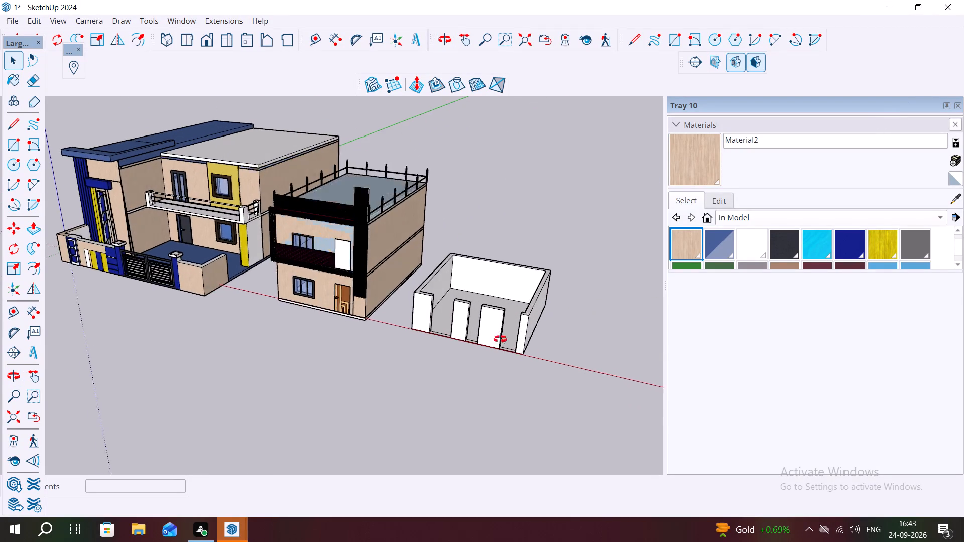
middle_click_drag(500, 339, 535, 337)
scroll(514, 327, "up", 6)
middle_click_drag(506, 312, 522, 304)
scroll(472, 302, "up", 3)
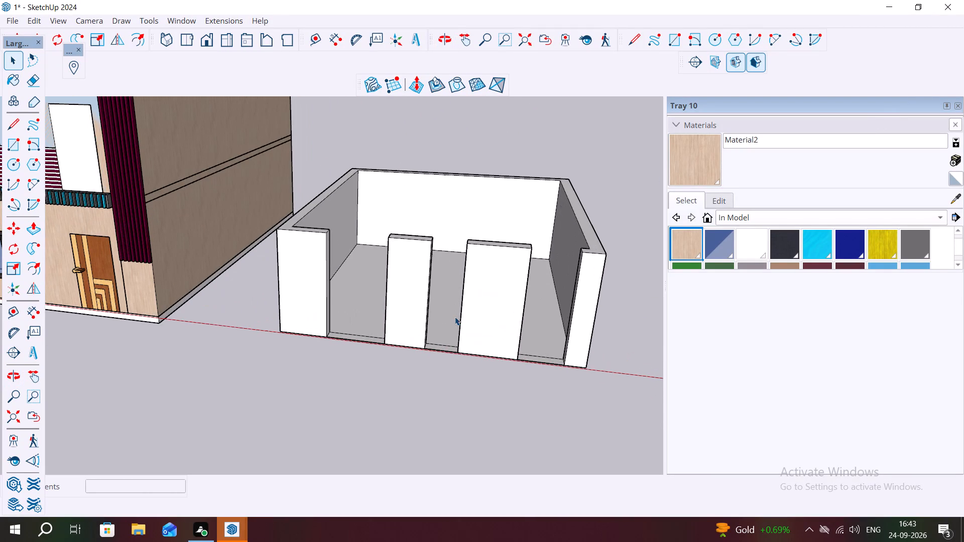
scroll(455, 317, "up", 1)
middle_click_drag(453, 313, 495, 297)
scroll(470, 286, "up", 2)
middle_click_drag(503, 320, 536, 309)
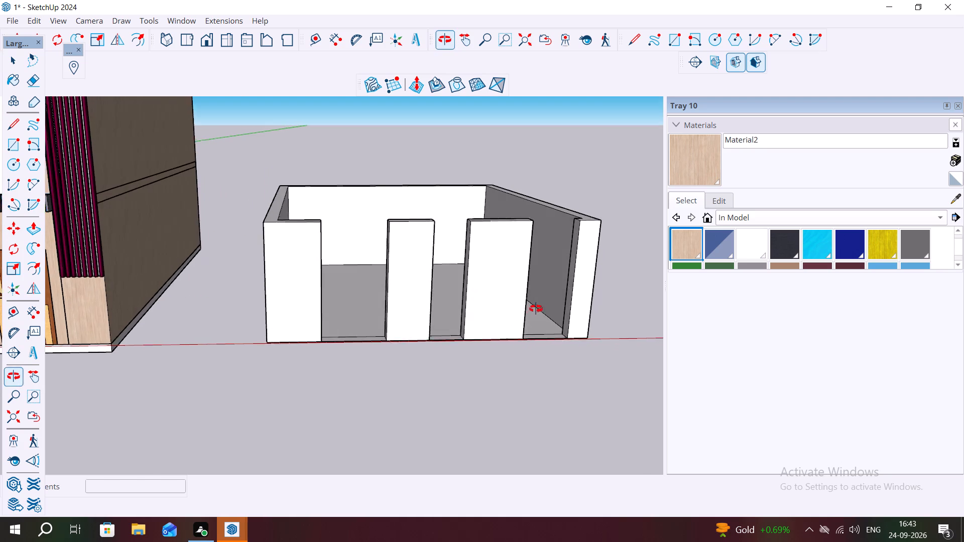
middle_click_drag(536, 309, 536, 308)
scroll(495, 316, "up", 1)
middle_click_drag(495, 316, 476, 295)
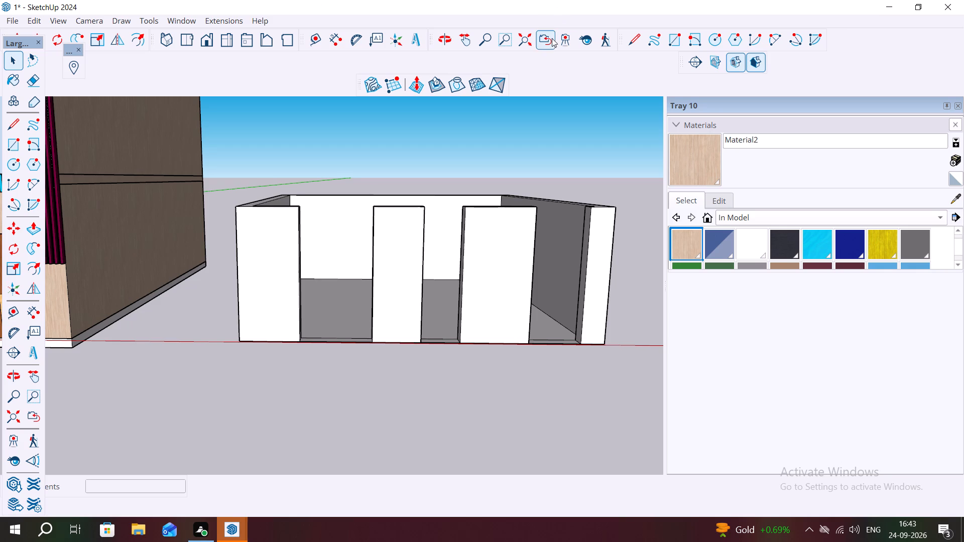
scroll(577, 57, "down", 4)
scroll(625, 103, "down", 2)
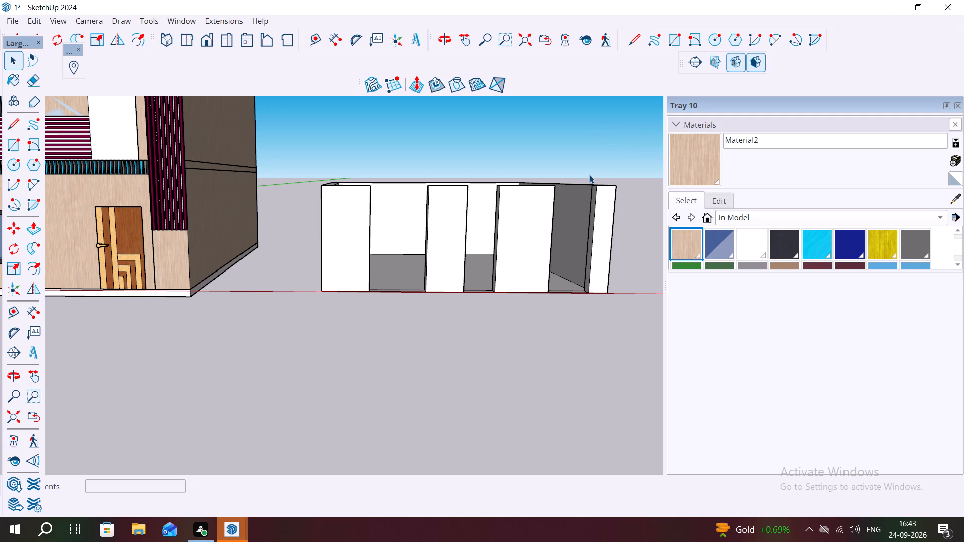
scroll(601, 165, "down", 1)
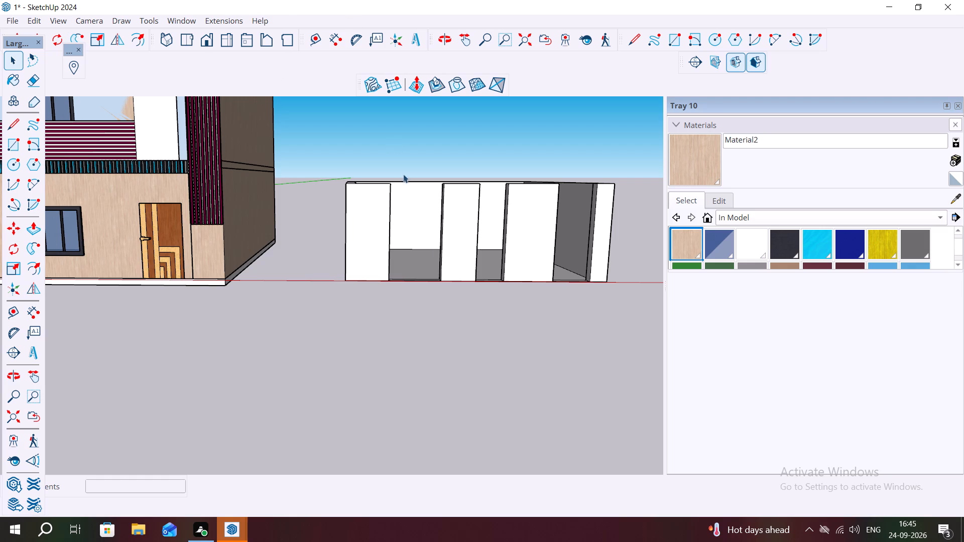
Delete the entire white-walled building beside the striped house, including all its connected walls and floor.
middle_click_drag(418, 237, 300, 296)
scroll(368, 249, "down", 3)
left_click(367, 236)
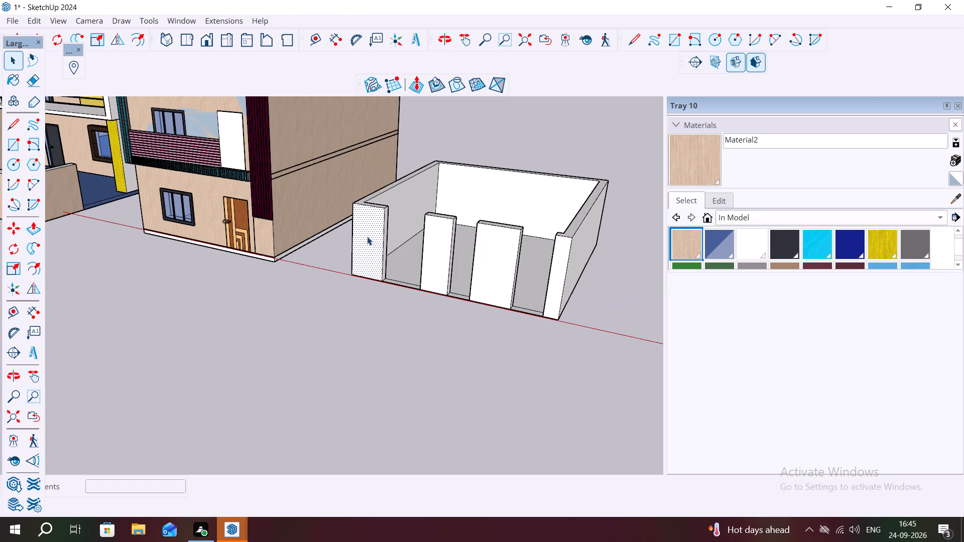
left_click(367, 236)
triple_click(370, 238)
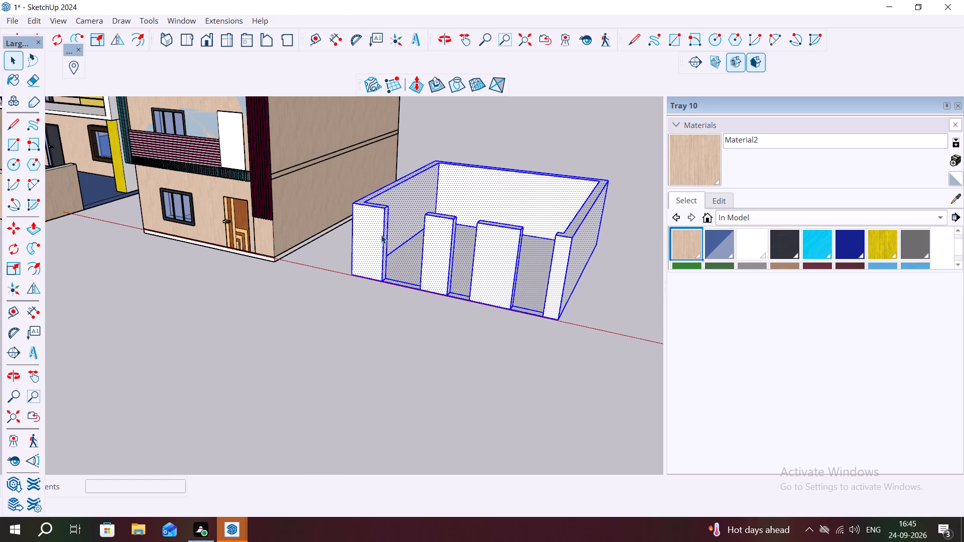
key("Delete")
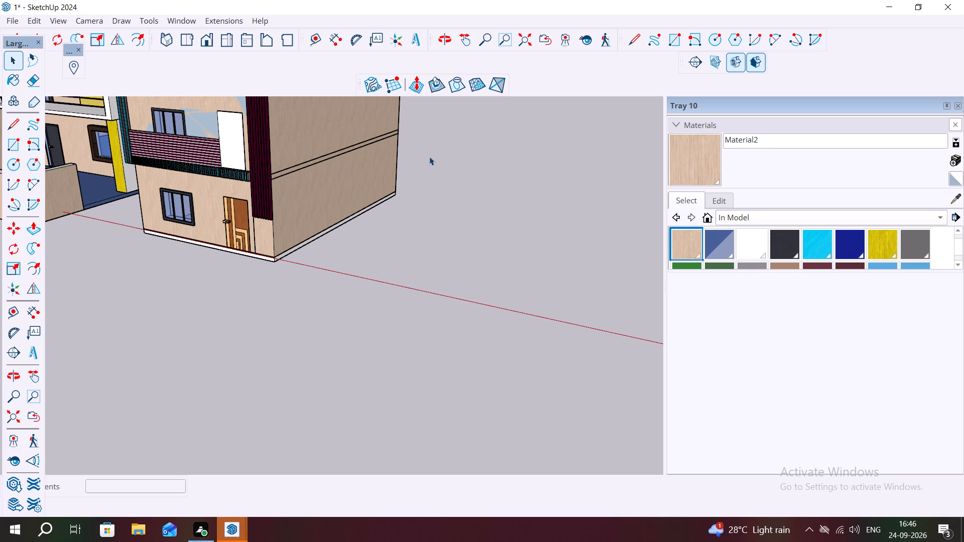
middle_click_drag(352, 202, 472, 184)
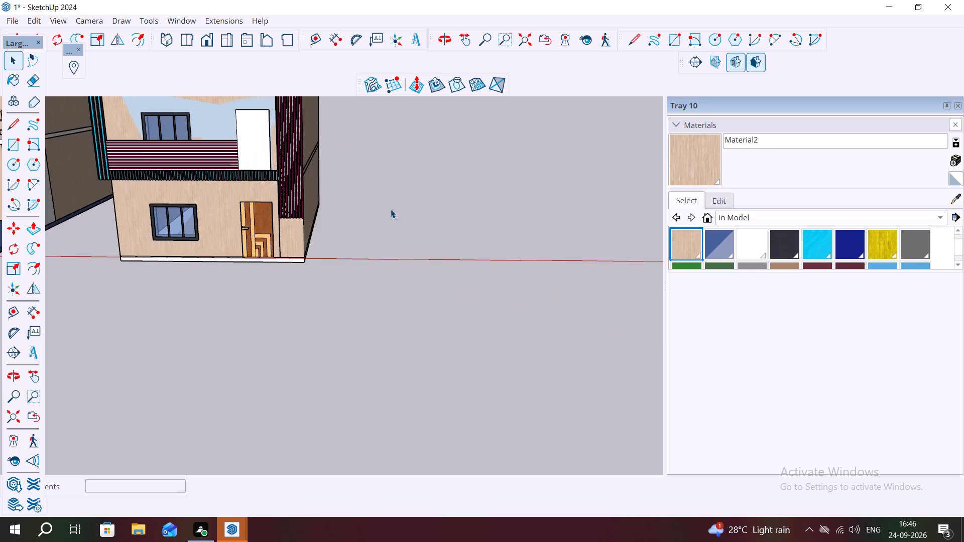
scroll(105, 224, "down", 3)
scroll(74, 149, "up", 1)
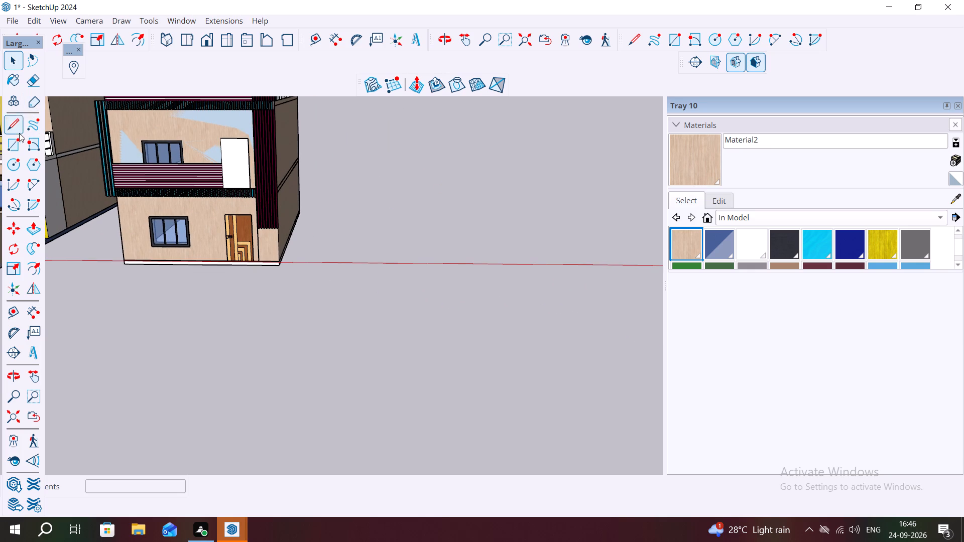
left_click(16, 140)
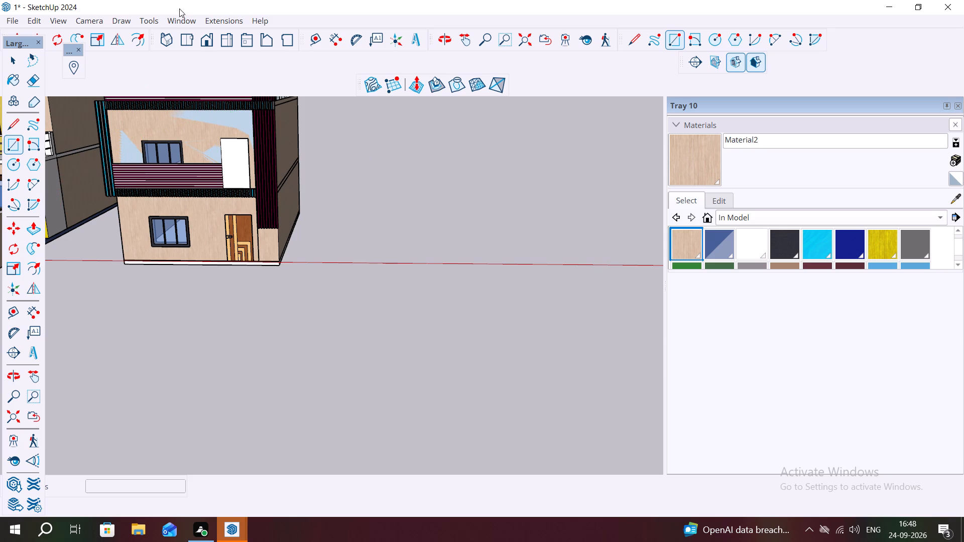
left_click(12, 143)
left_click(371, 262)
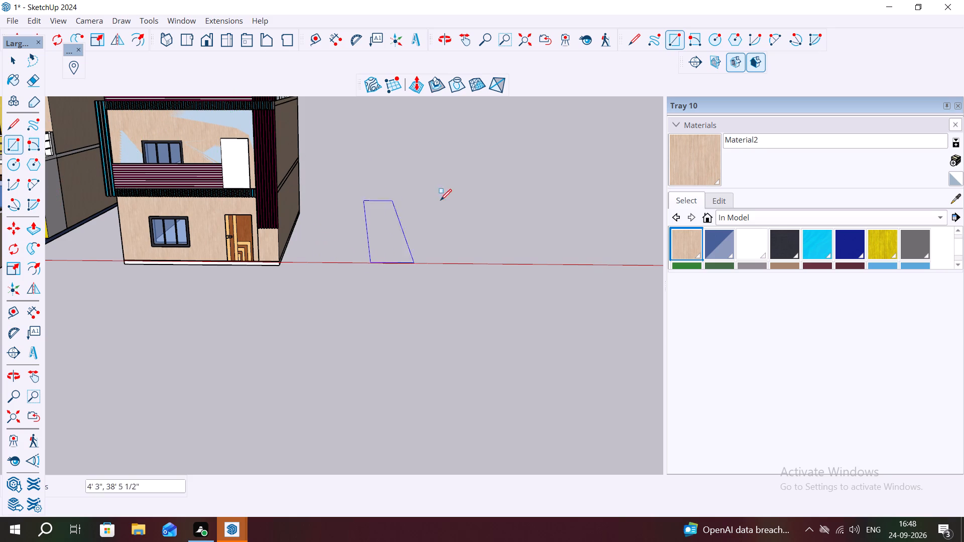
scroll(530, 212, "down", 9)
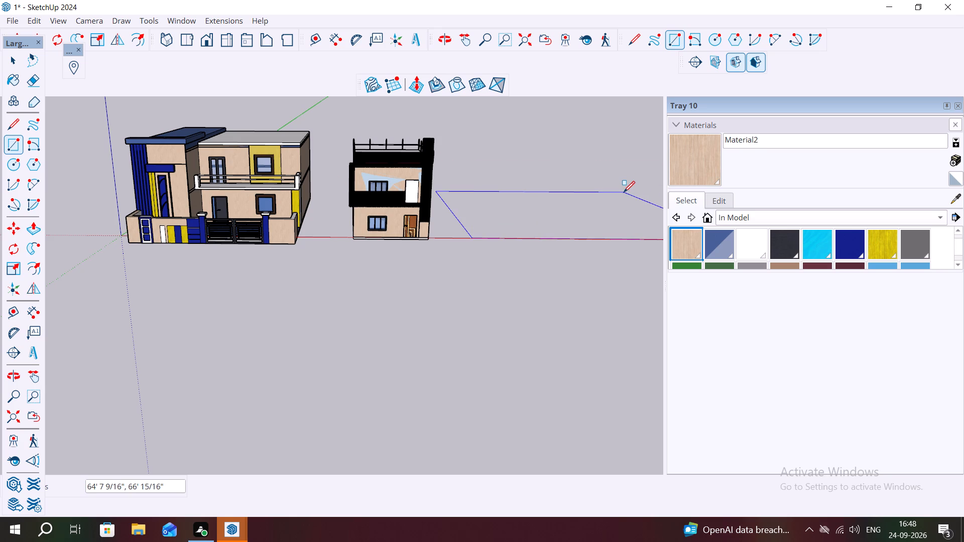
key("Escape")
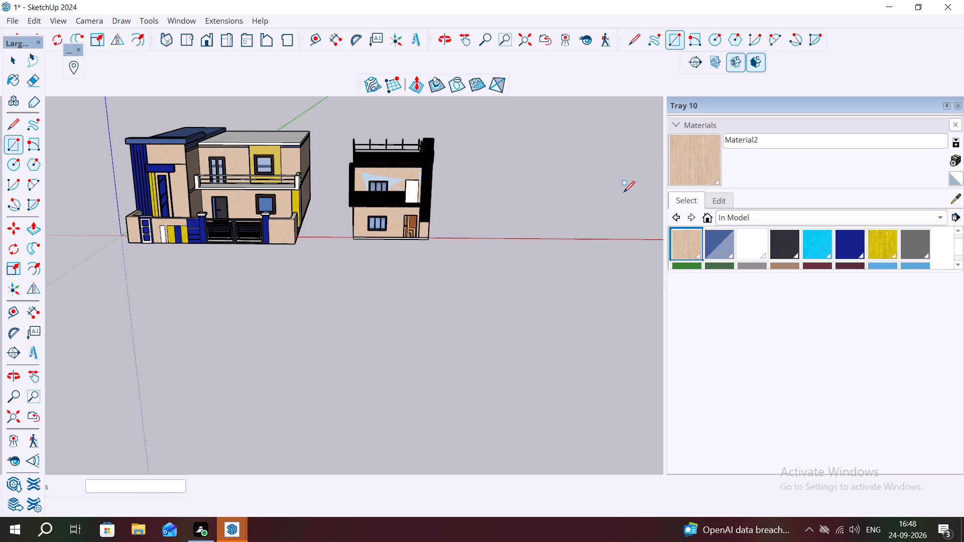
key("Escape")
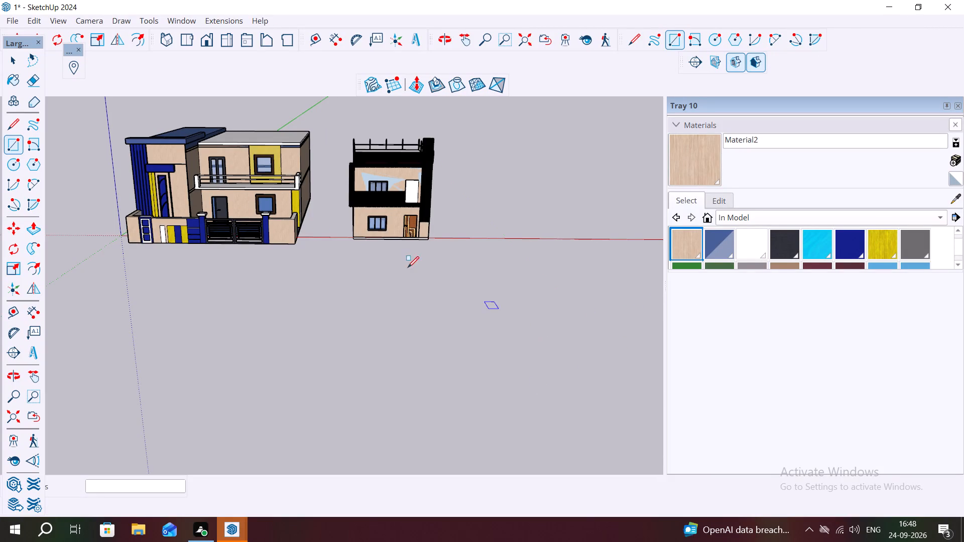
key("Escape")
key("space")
Delete the railing's posts and top rail around the striped house's roof.
scroll(284, 183, "up", 9)
middle_click_drag(427, 180, 533, 191)
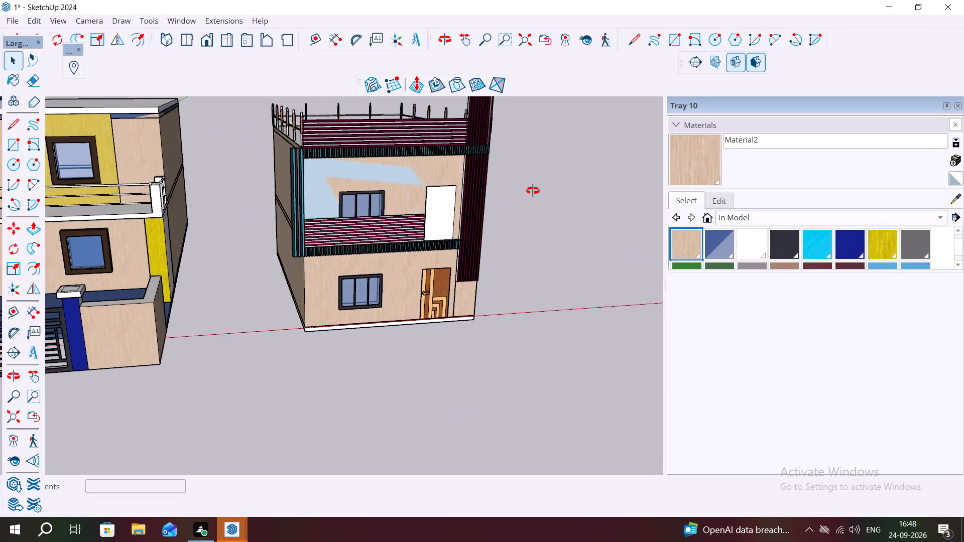
middle_click_drag(533, 191, 607, 202)
scroll(269, 149, "up", 2)
middle_click_drag(270, 134, 371, 76)
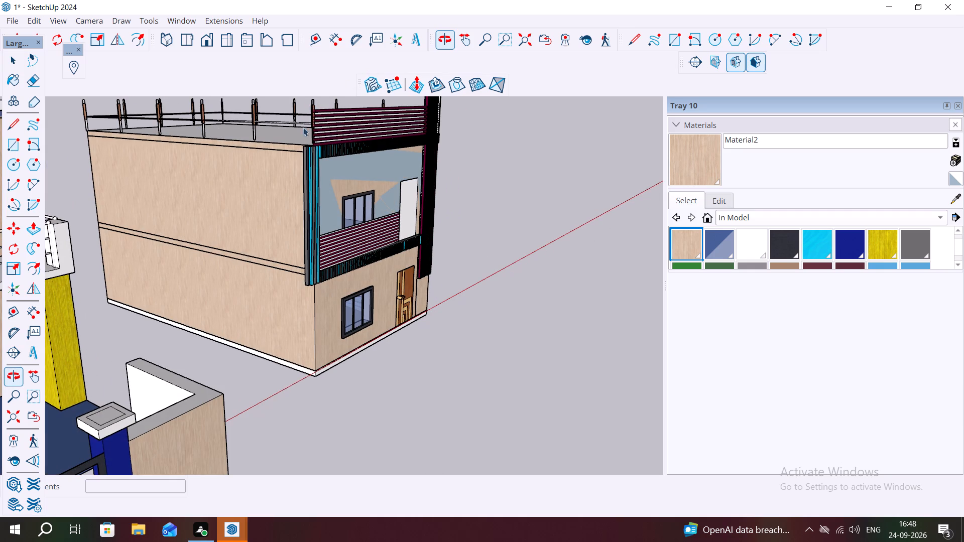
left_click(253, 118)
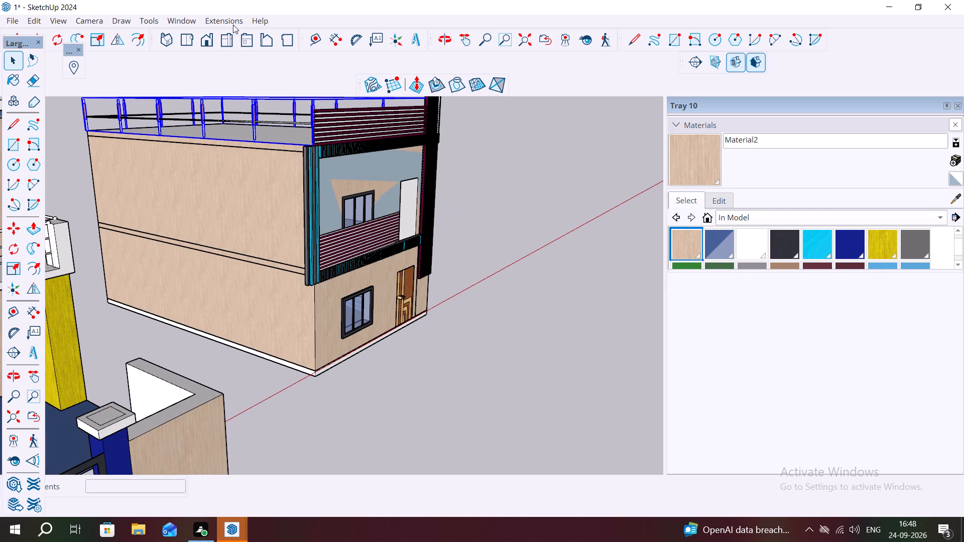
key("Delete")
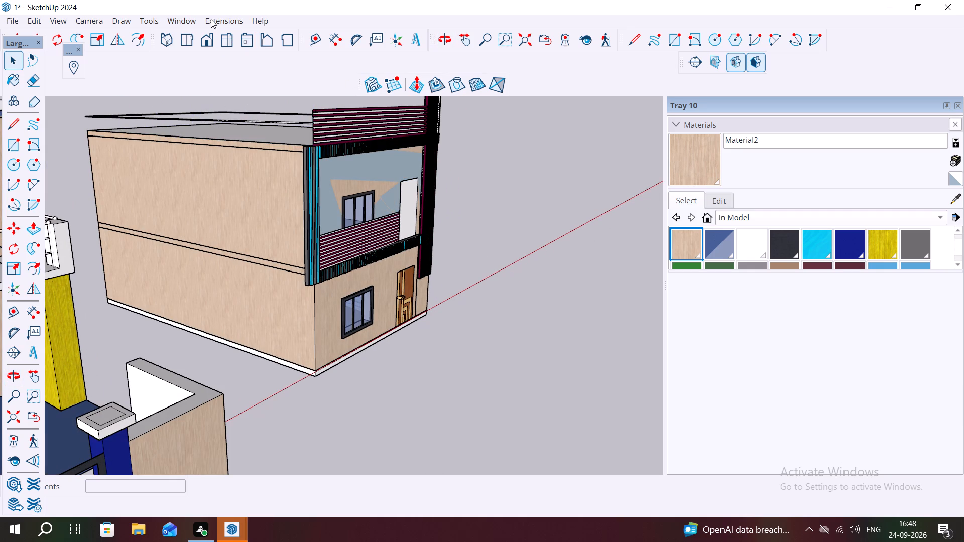
Start a Type B MAJ rail, 36" high, with 0" run offset and 4" perpendicular offset.
left_click(212, 22)
left_click(237, 85)
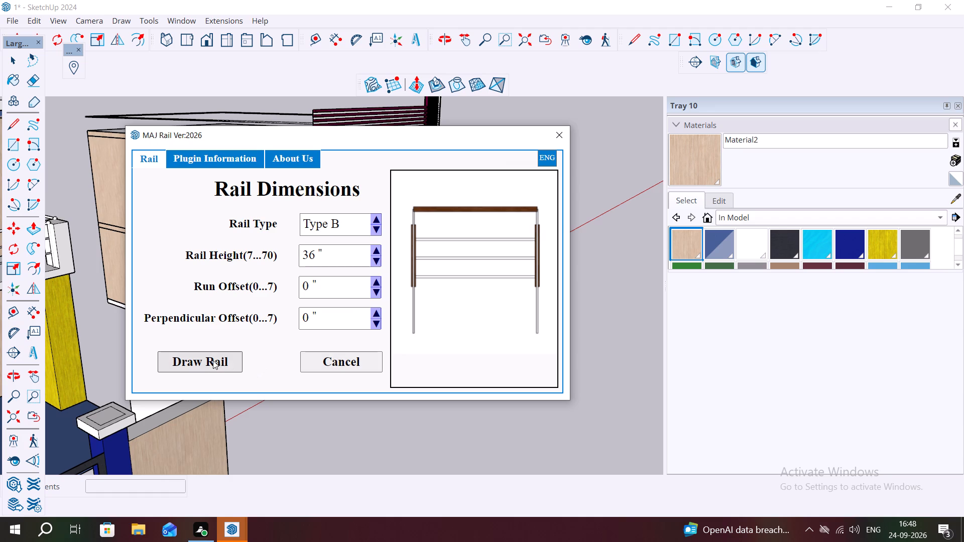
left_click(379, 321)
left_click(374, 315)
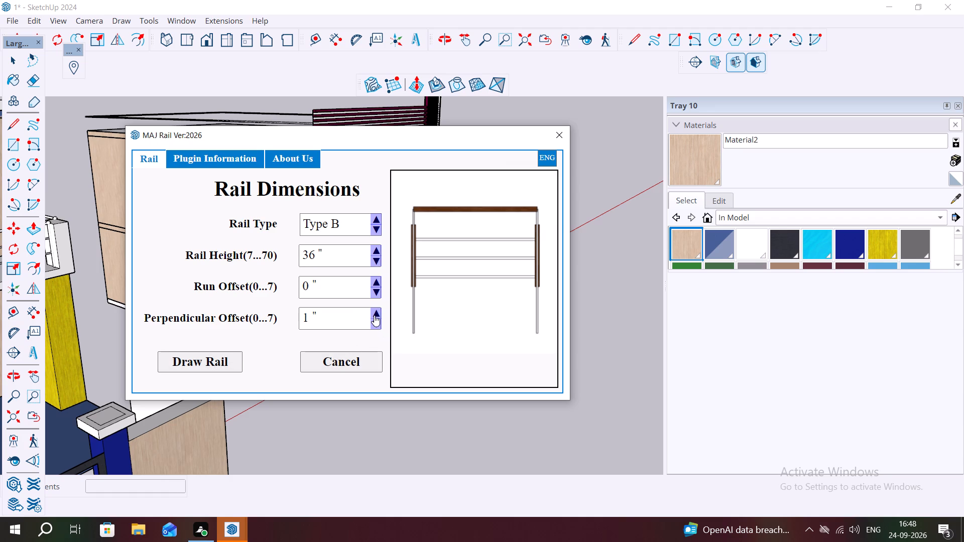
left_click(374, 315)
left_click(375, 313)
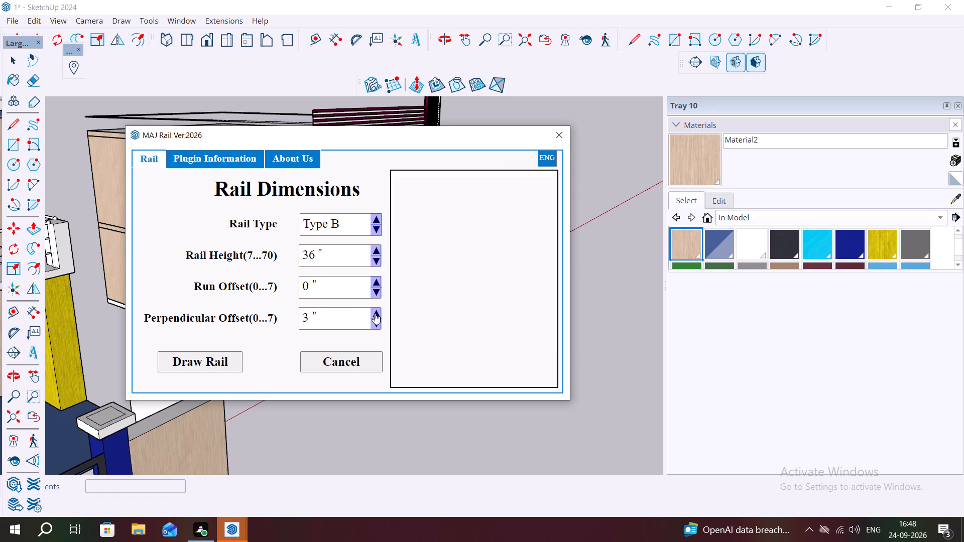
left_click(375, 313)
left_click(198, 363)
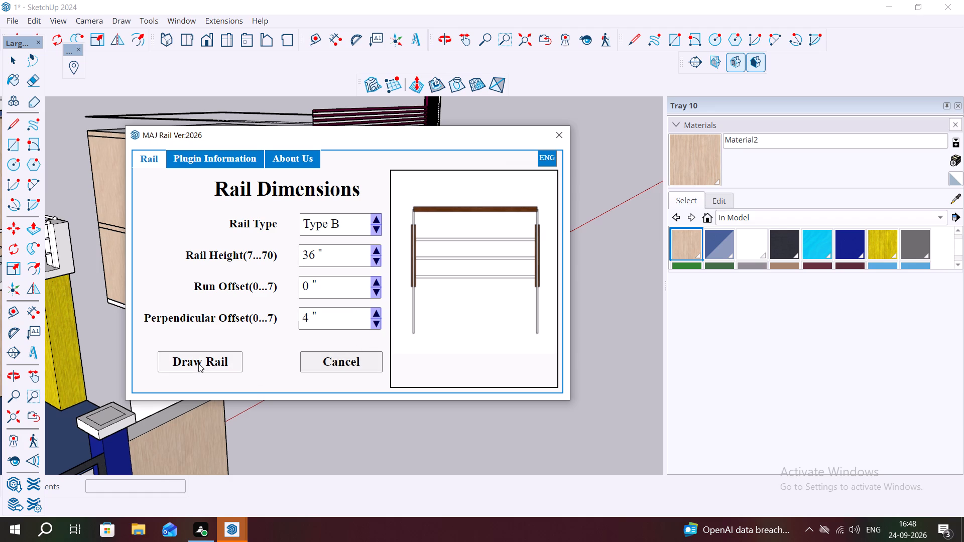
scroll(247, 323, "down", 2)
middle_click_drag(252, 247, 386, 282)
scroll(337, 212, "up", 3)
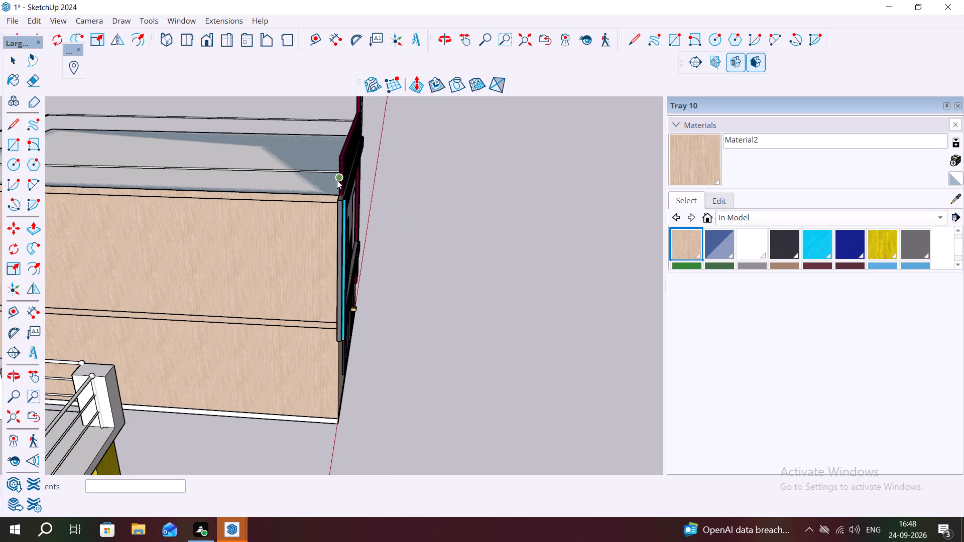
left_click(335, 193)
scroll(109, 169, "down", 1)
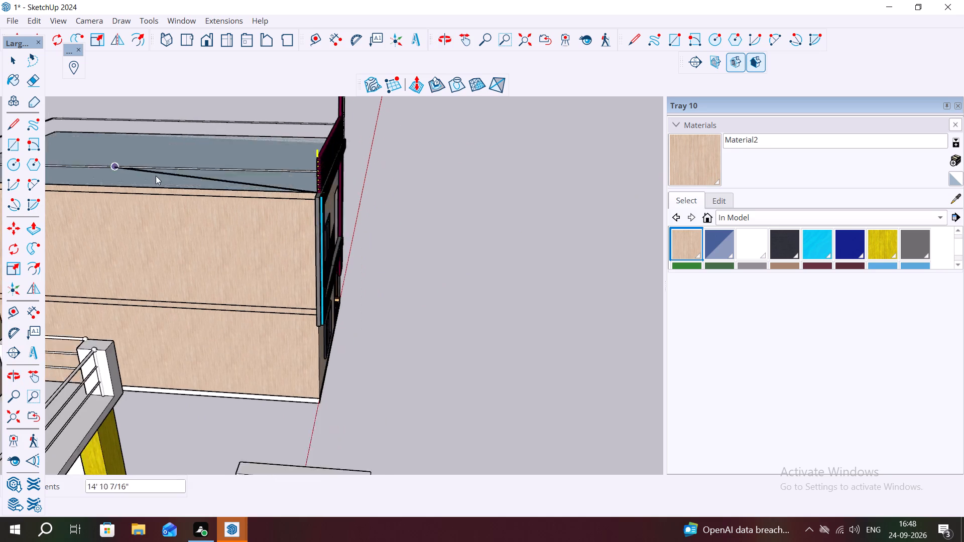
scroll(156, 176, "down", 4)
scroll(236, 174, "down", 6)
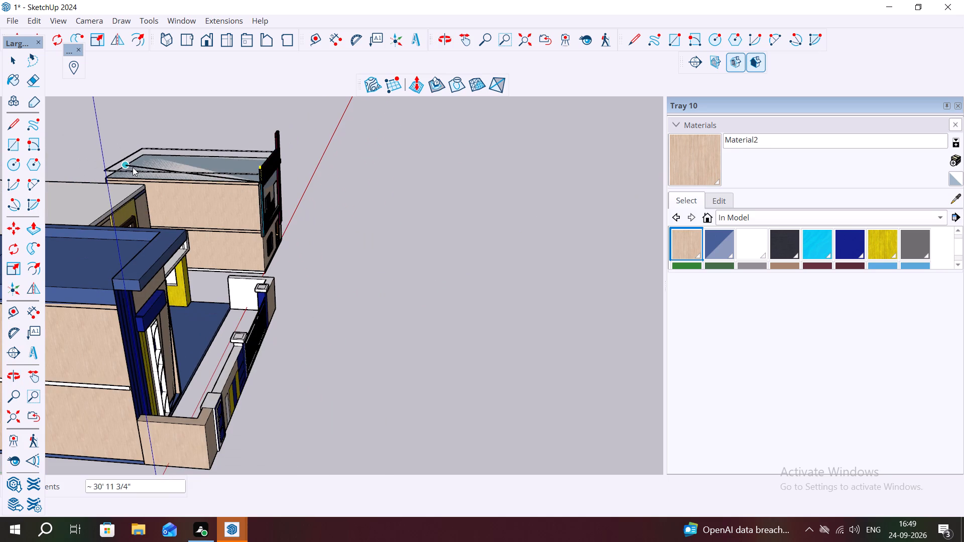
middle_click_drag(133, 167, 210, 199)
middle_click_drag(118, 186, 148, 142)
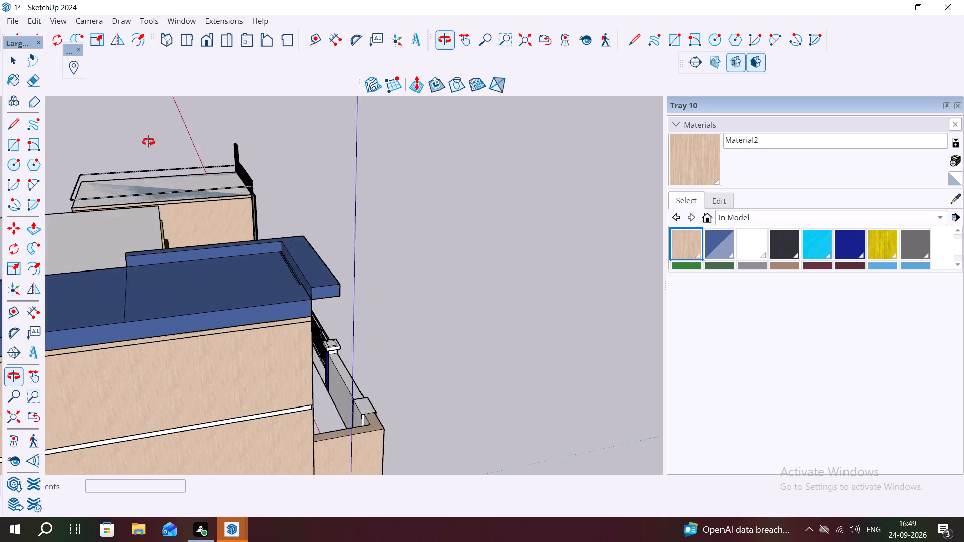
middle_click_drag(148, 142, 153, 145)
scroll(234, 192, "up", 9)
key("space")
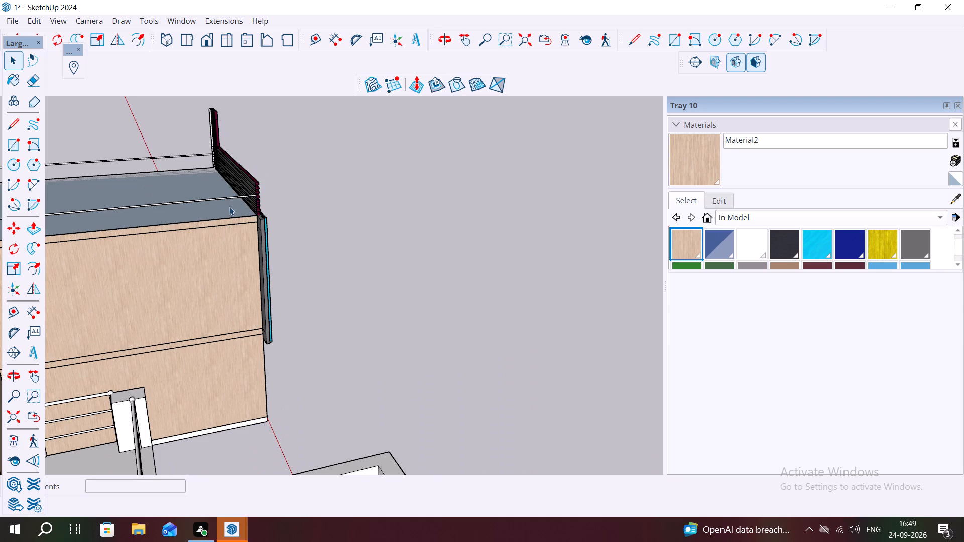
Delete the leftover horizontal rails around the striped house's roof.
left_click(229, 199)
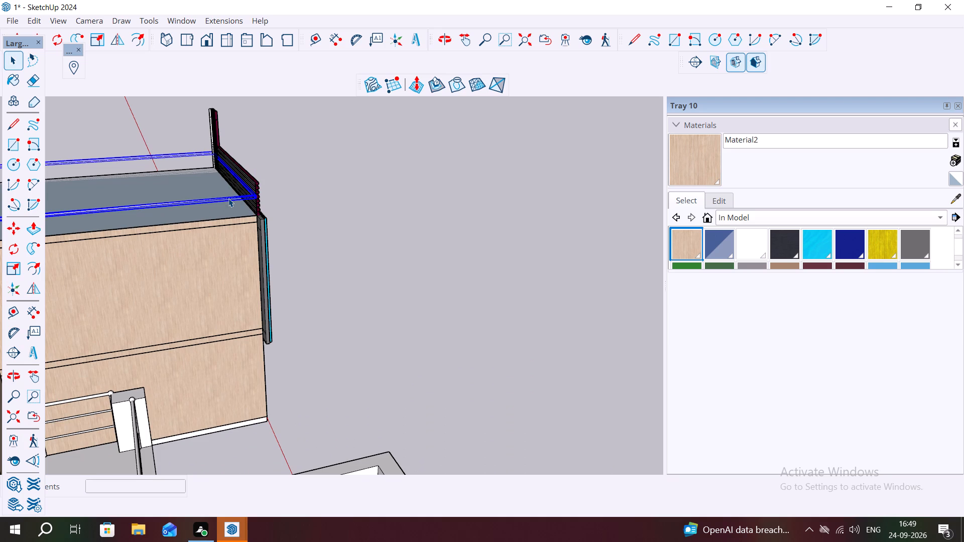
key("Delete")
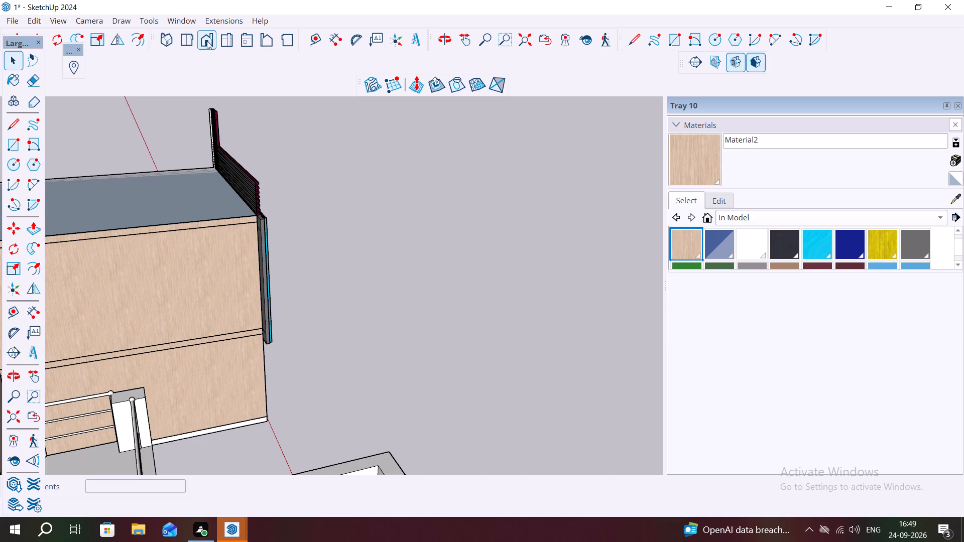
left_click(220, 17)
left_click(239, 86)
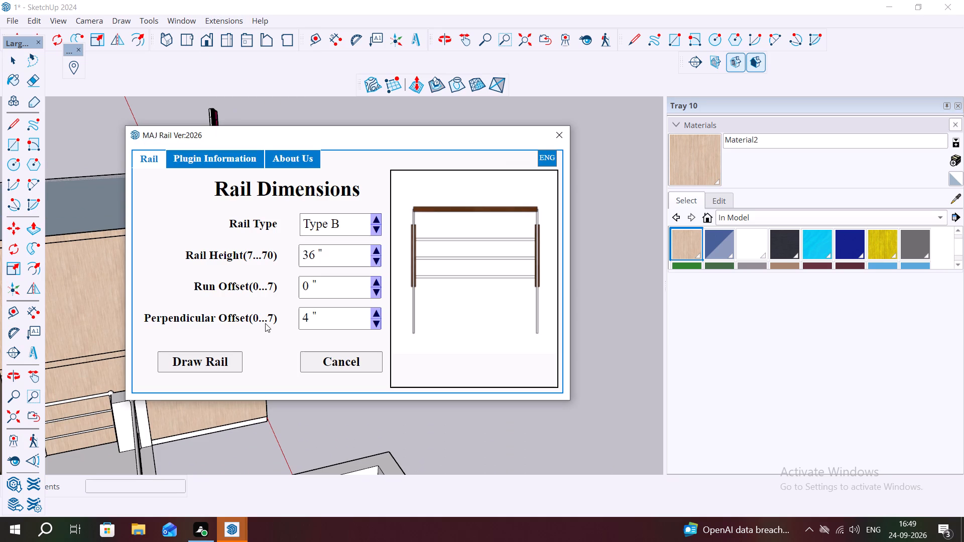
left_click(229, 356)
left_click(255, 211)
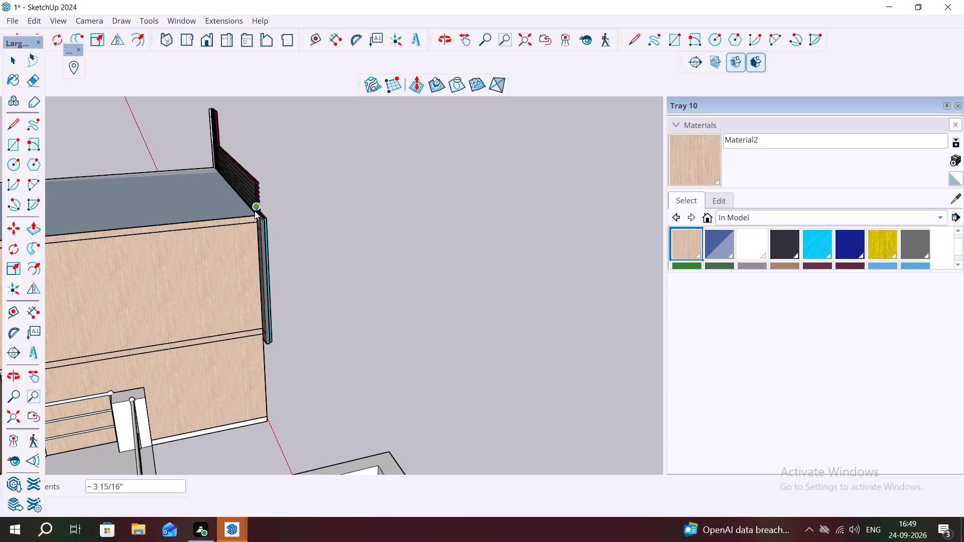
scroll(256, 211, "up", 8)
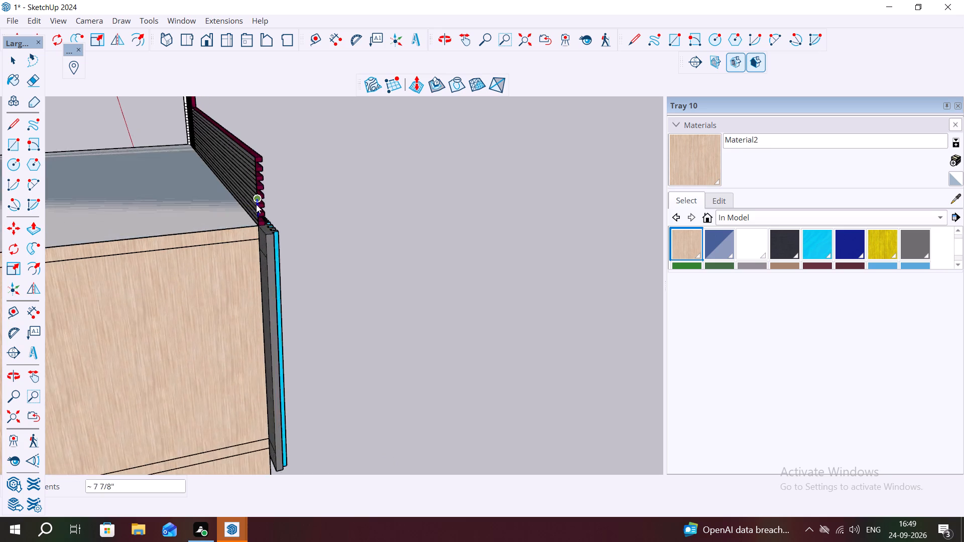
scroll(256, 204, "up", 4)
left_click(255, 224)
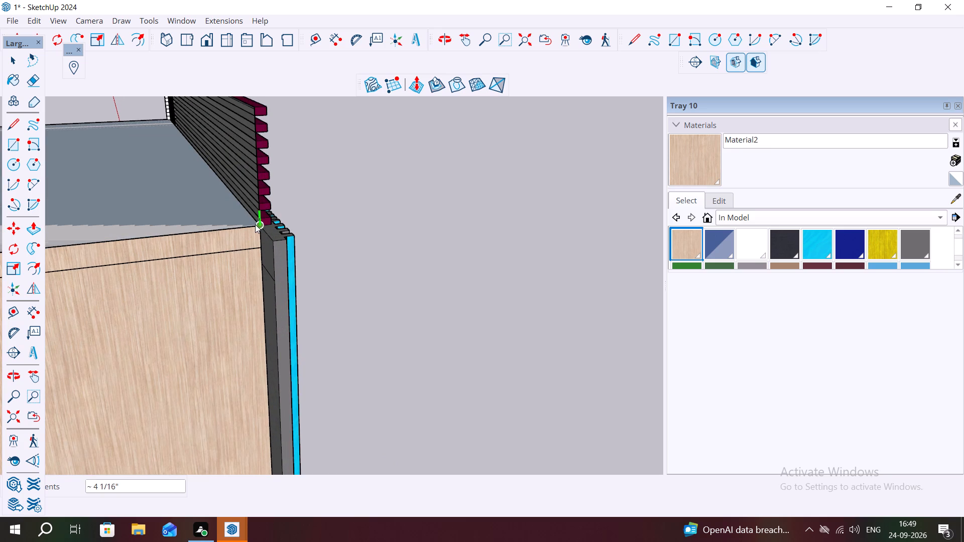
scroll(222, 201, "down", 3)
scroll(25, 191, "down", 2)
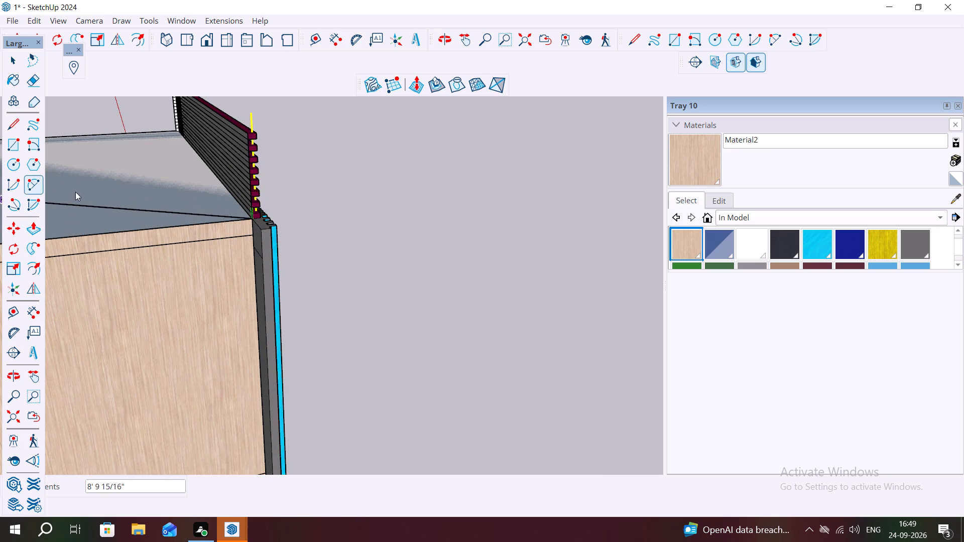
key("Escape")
Start a Type B MAJ rail at the striped house's front roof corner and run it along the long edge facing the blue-roofed house in 5 segments.
left_click(221, 25)
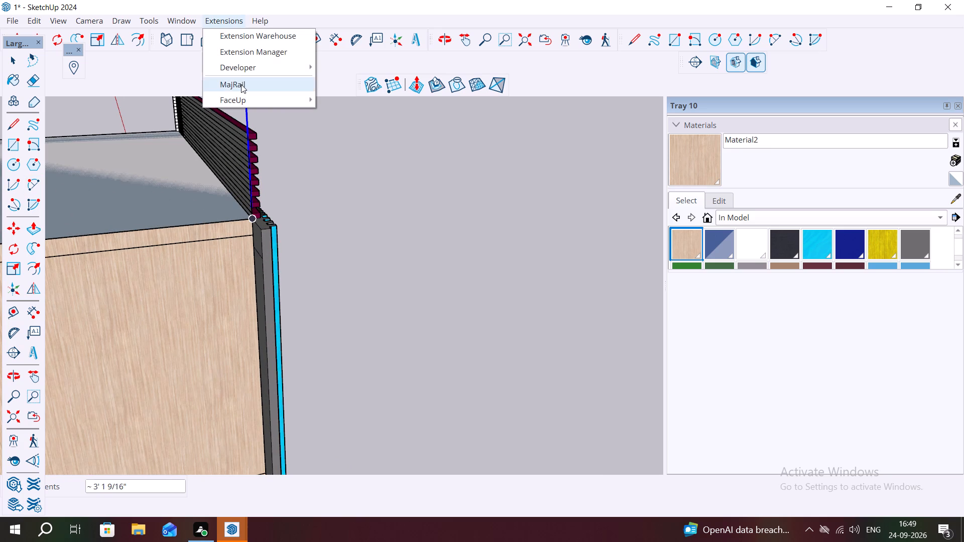
left_click(241, 84)
left_click(218, 360)
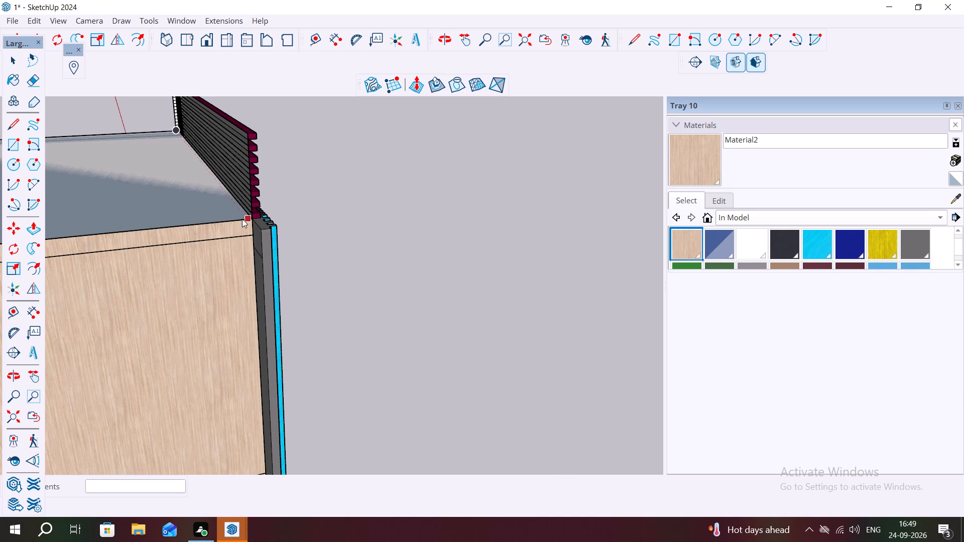
left_click(245, 218)
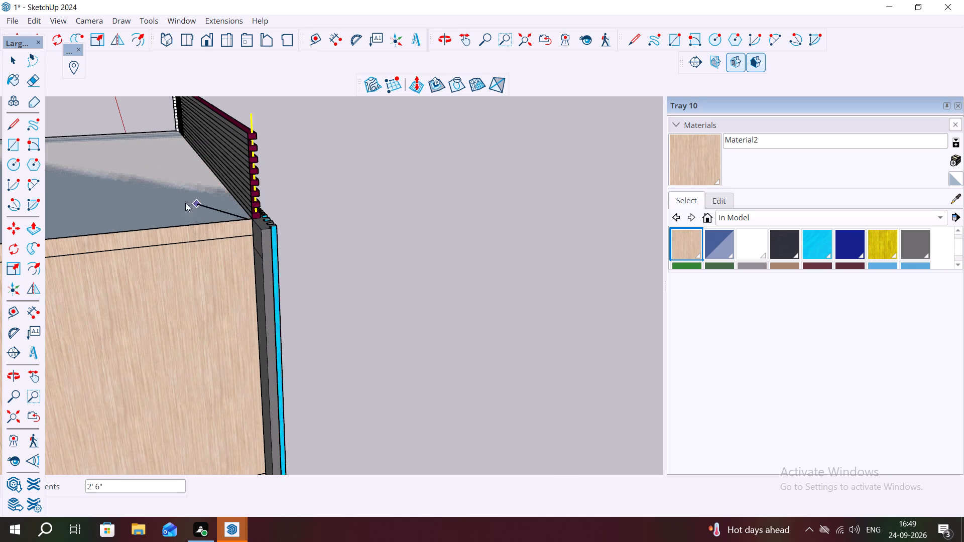
scroll(155, 205, "down", 20)
scroll(155, 205, "down", 2)
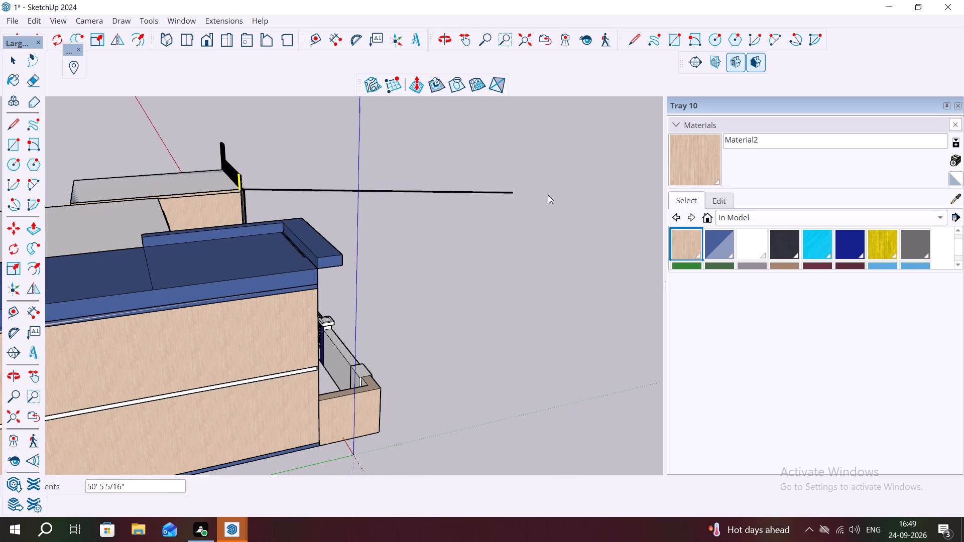
scroll(78, 190, "down", 1)
scroll(65, 190, "up", 7)
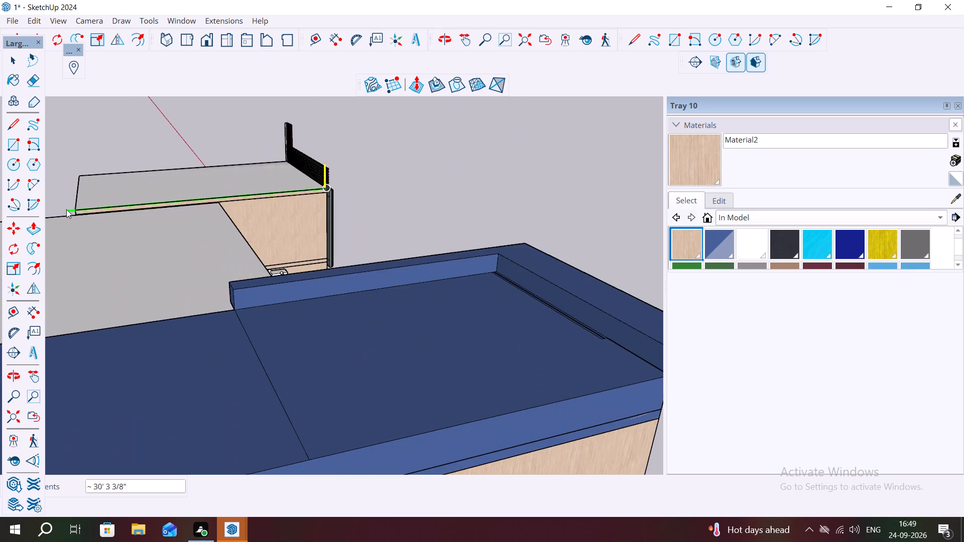
scroll(66, 209, "up", 8)
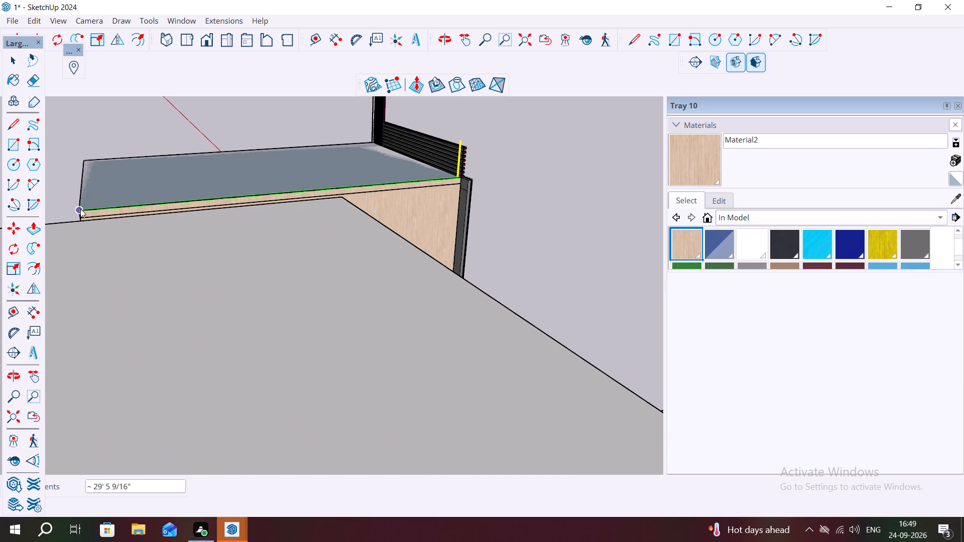
key("5")
key("x")
key("Return")
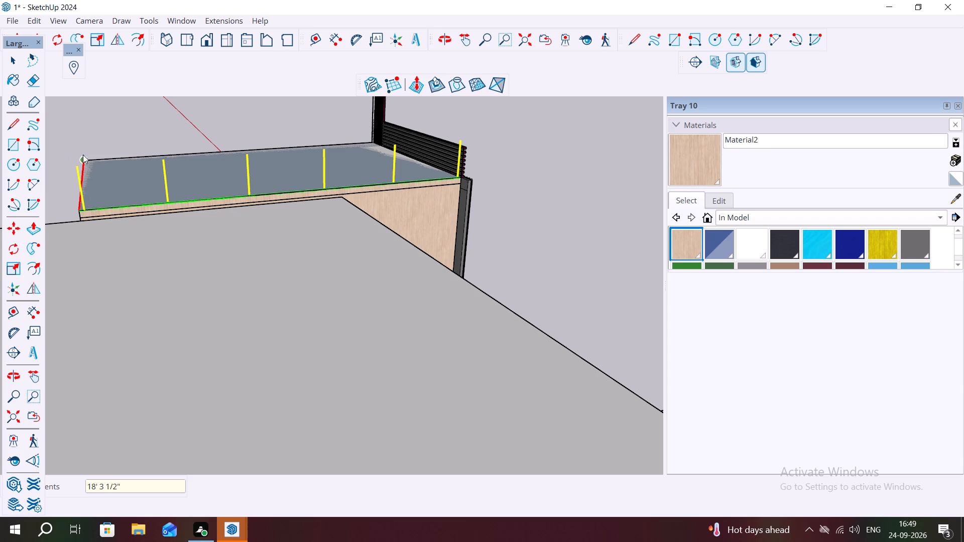
Continue the rail along the short rear edge of the roof, divided into 4 segments.
type("4x")
key("Return")
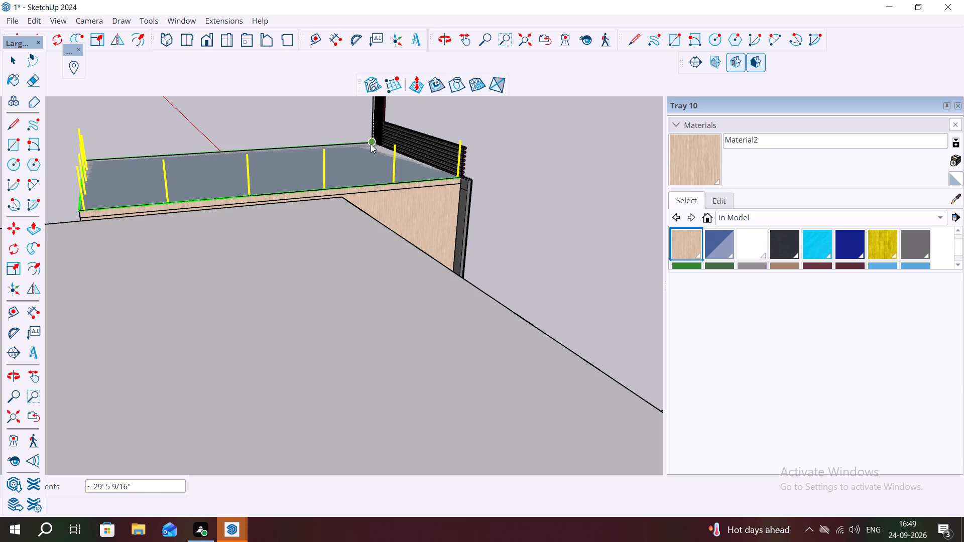
Continue the rail along the roof's far long edge in 5 segments, ending at the striped front panel, and finish the railing.
key("5")
type("x")
key("space")
key("Return")
key("Return")
key("Return")
key("Return")
key("5")
key("x")
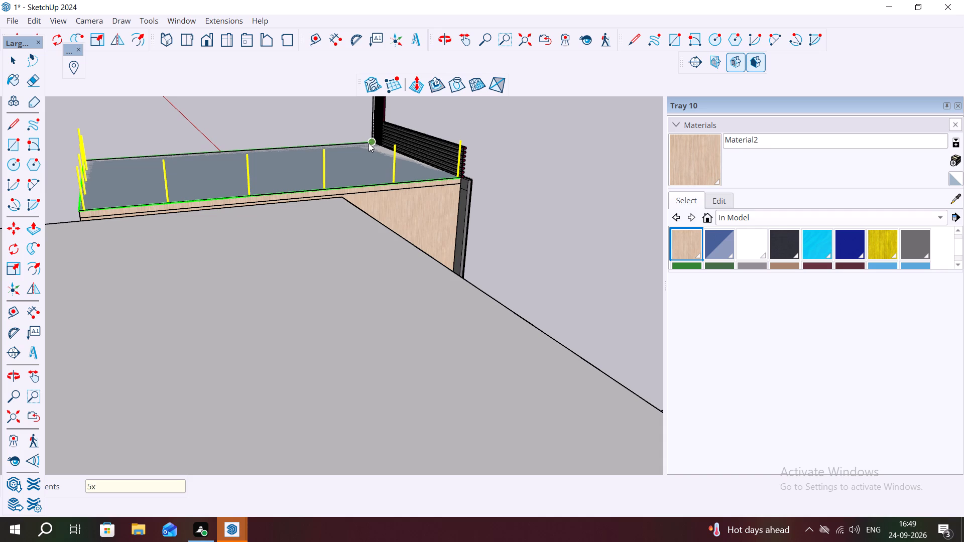
key("Return")
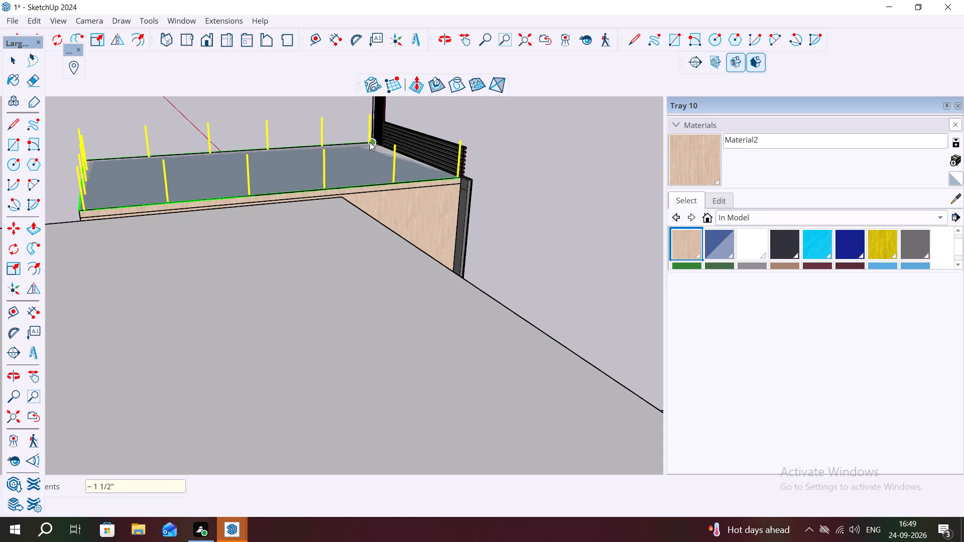
triple_click(370, 142)
double_click(370, 144)
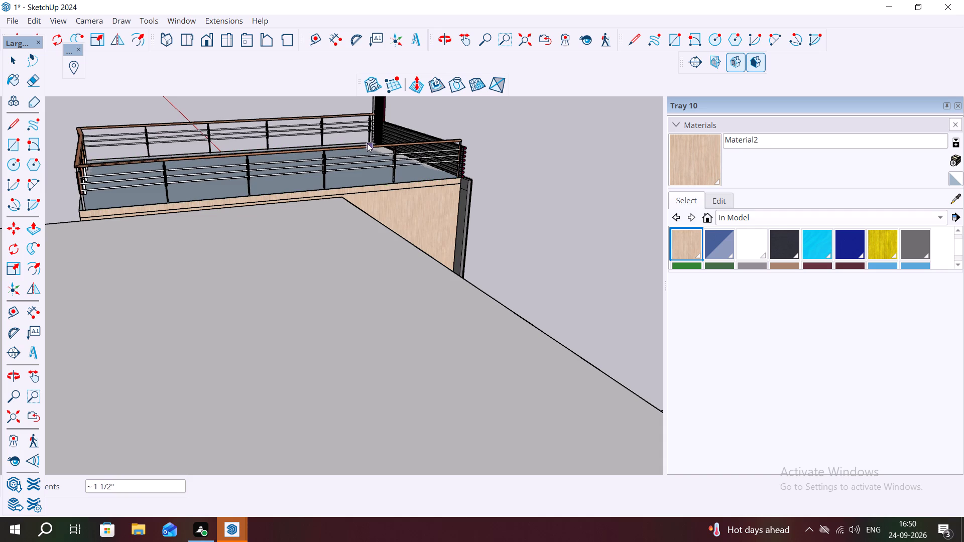
key("Escape")
left_click(569, 169)
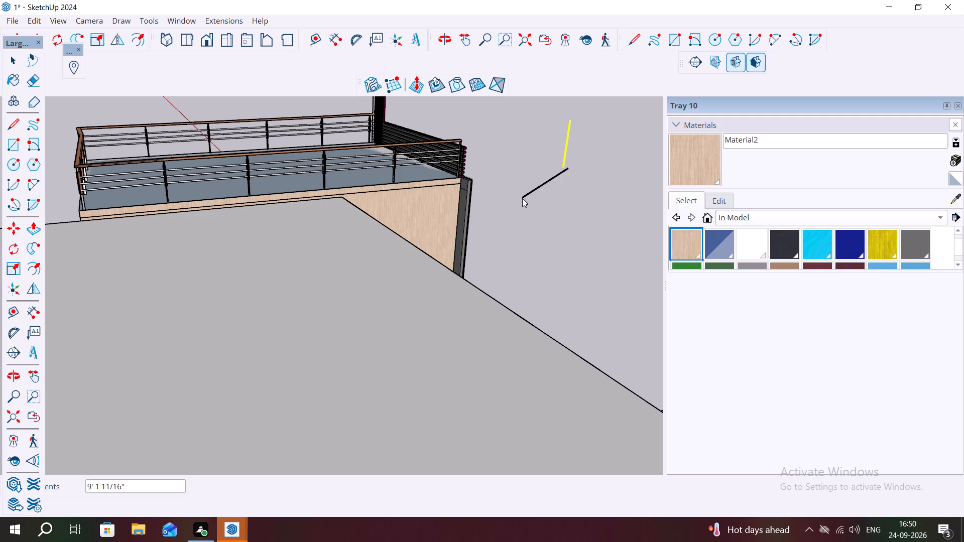
key("Escape")
key("Escape")
Draw two separate ground rectangles in front of the houses, about 3' 3" by 2' 10" and 4' 10" by 2' 7".
scroll(513, 257, "down", 4)
middle_click_drag(498, 166, 215, 166)
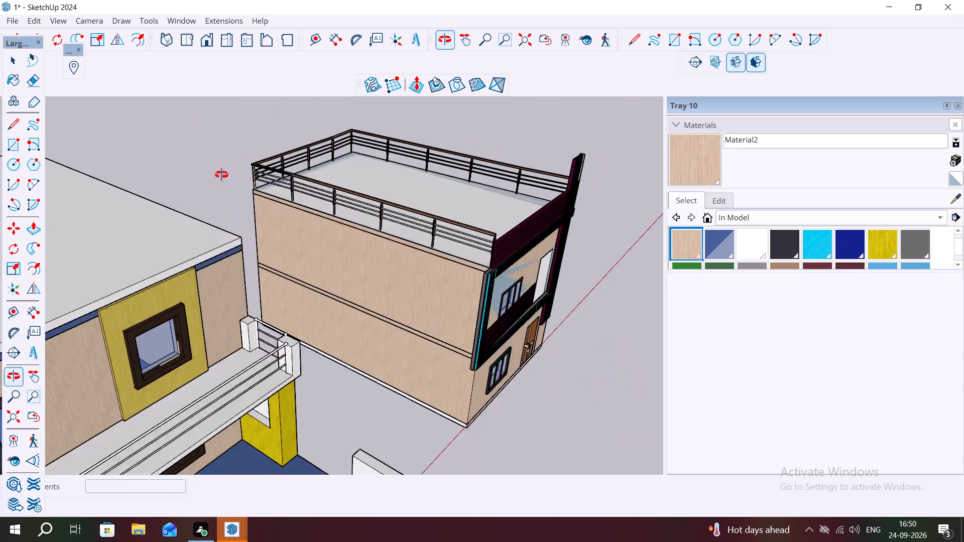
scroll(372, 113, "down", 6)
scroll(345, 395, "down", 7)
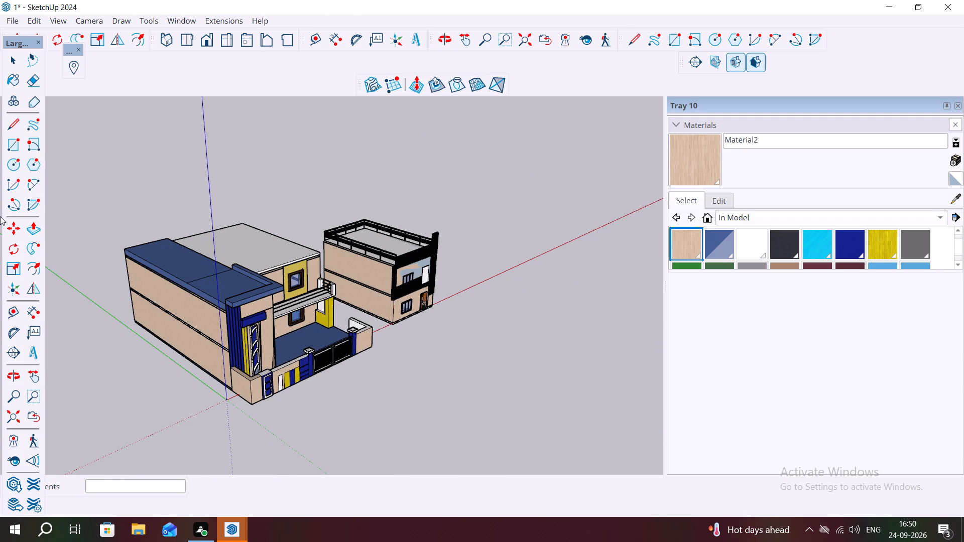
left_click(14, 149)
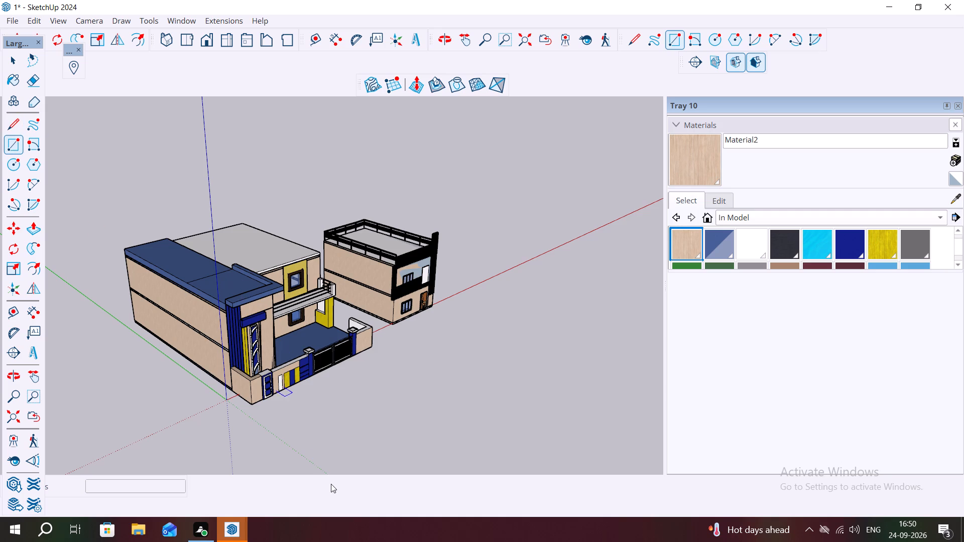
scroll(331, 484, "up", 17)
left_click(471, 397)
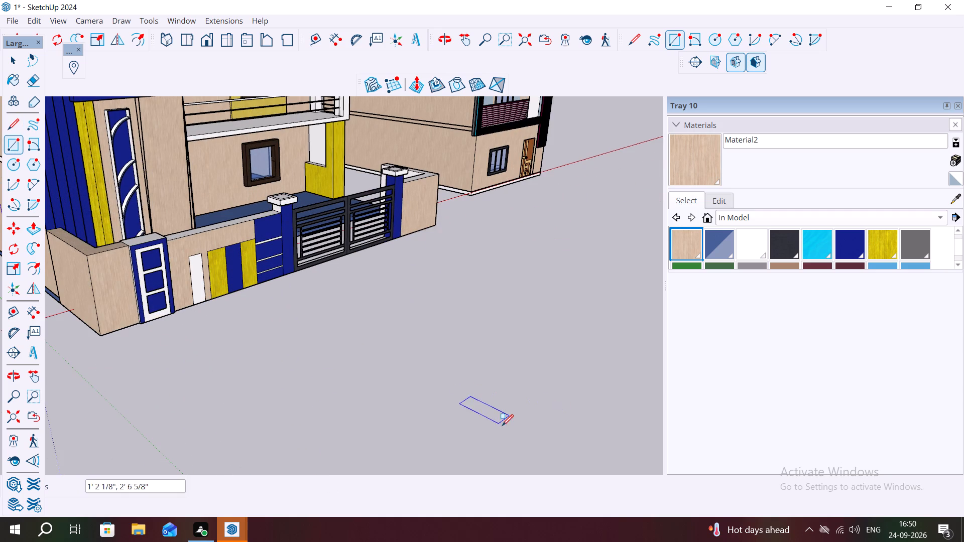
left_click(540, 395)
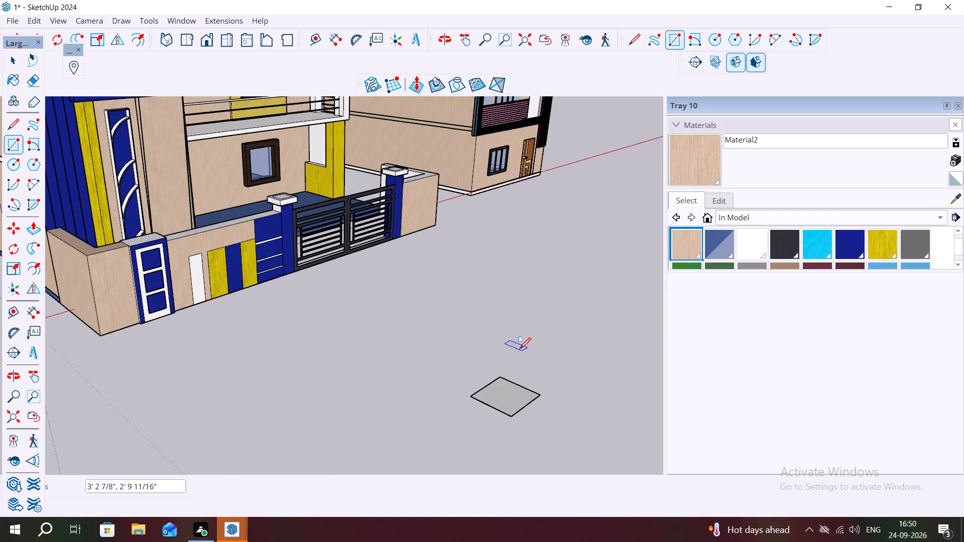
left_click(530, 357)
left_click(598, 347)
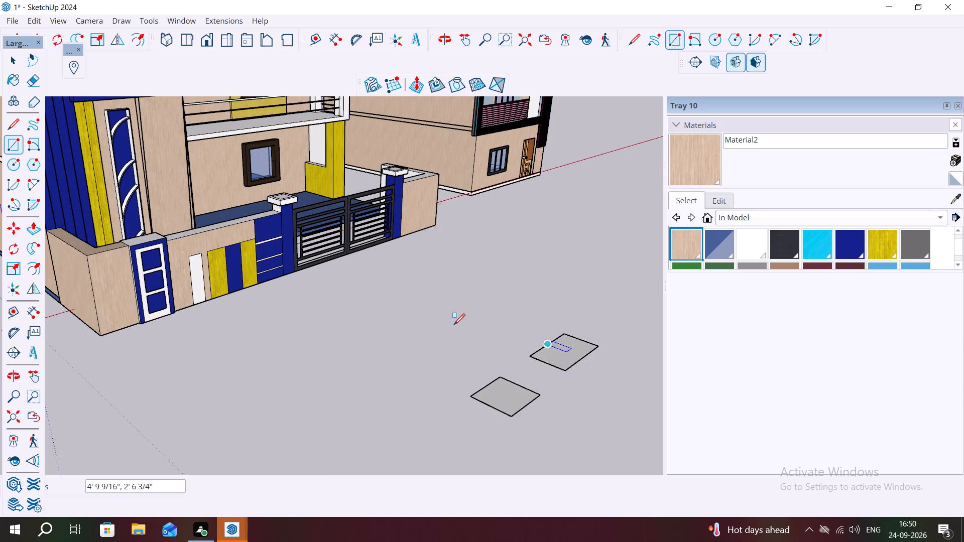
Draw two larger ground rectangles continuing the diagonal row, about 8' 6" by 3' and 16' 1" by 4' 9".
scroll(427, 340, "down", 5)
scroll(492, 329, "up", 3)
left_click(478, 324)
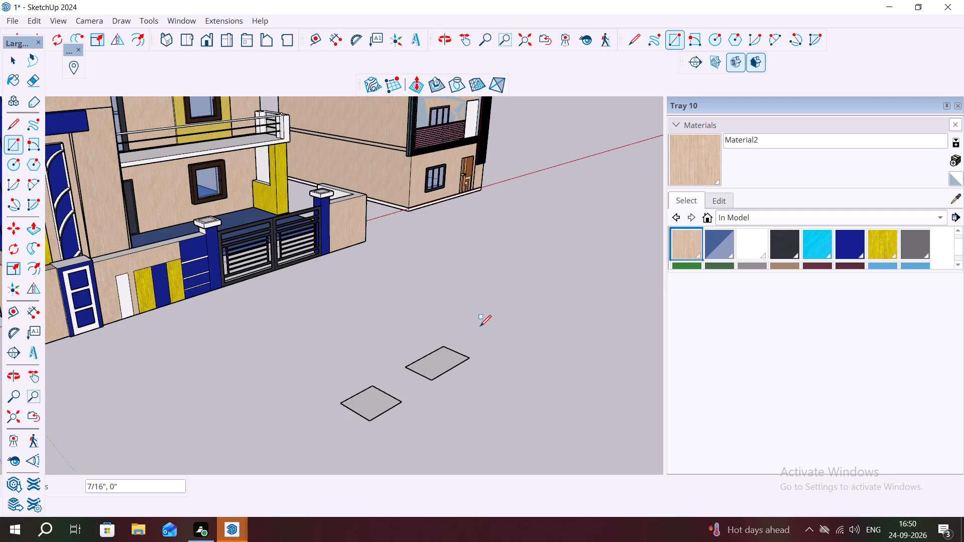
left_click(557, 307)
left_click(548, 275)
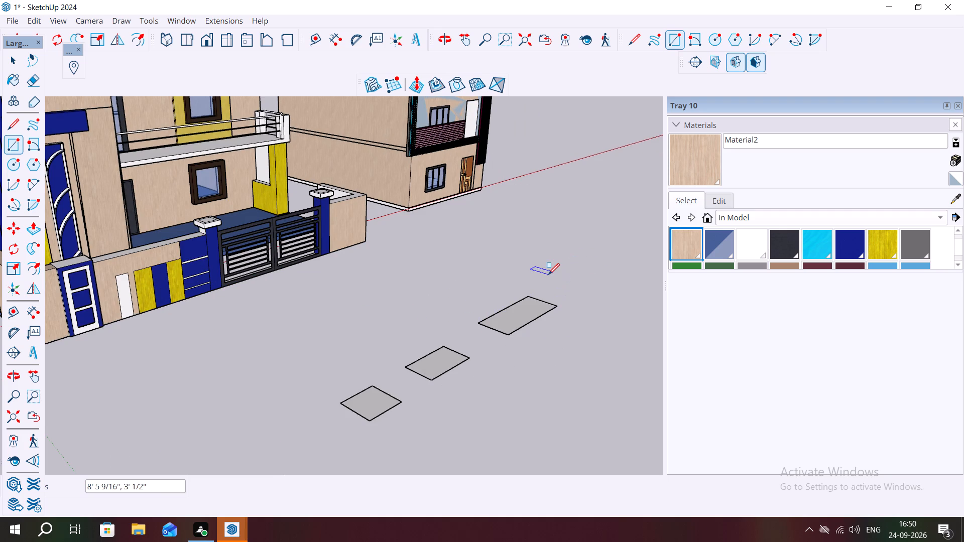
left_click(655, 250)
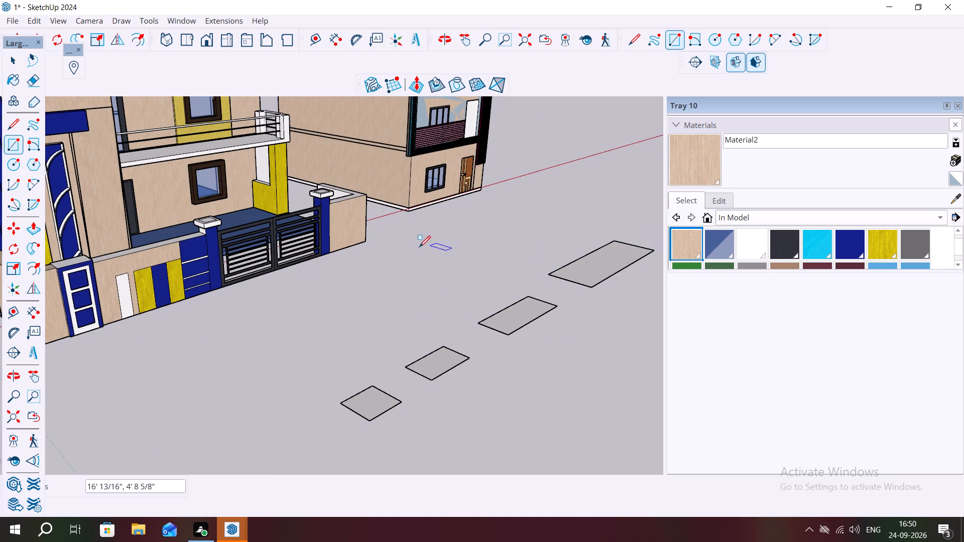
key("space")
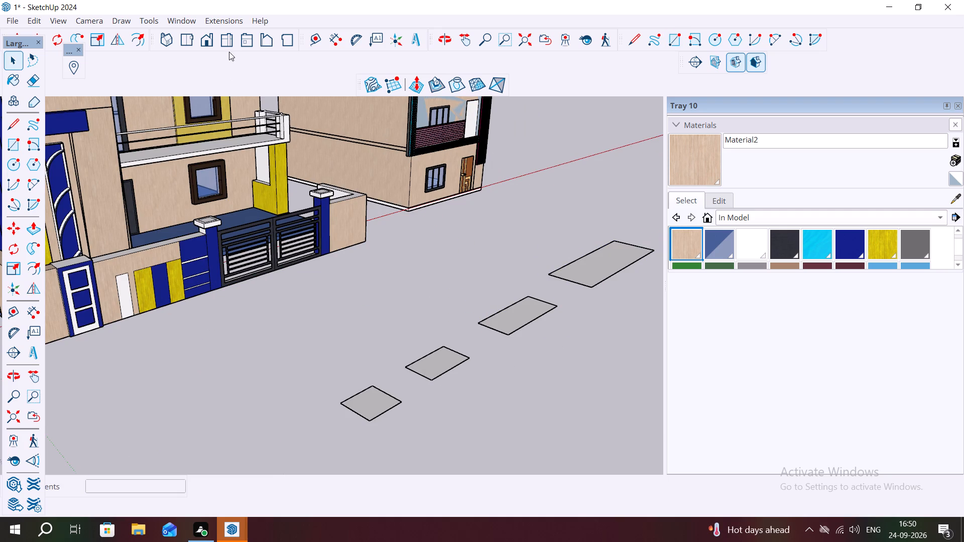
Draw a 36" Type C rail with 3" perpendicular offset along three sides of the smallest ground rectangle.
left_click(215, 22)
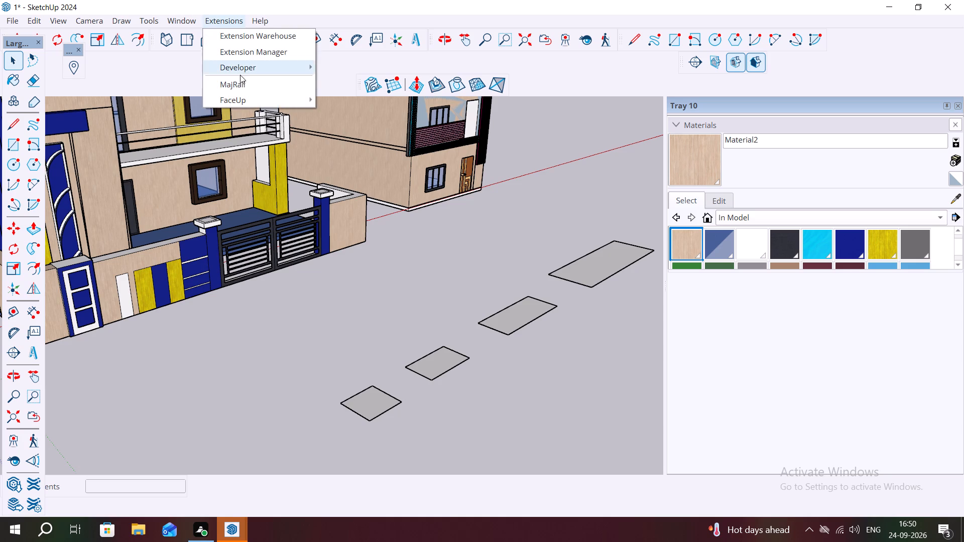
left_click(244, 82)
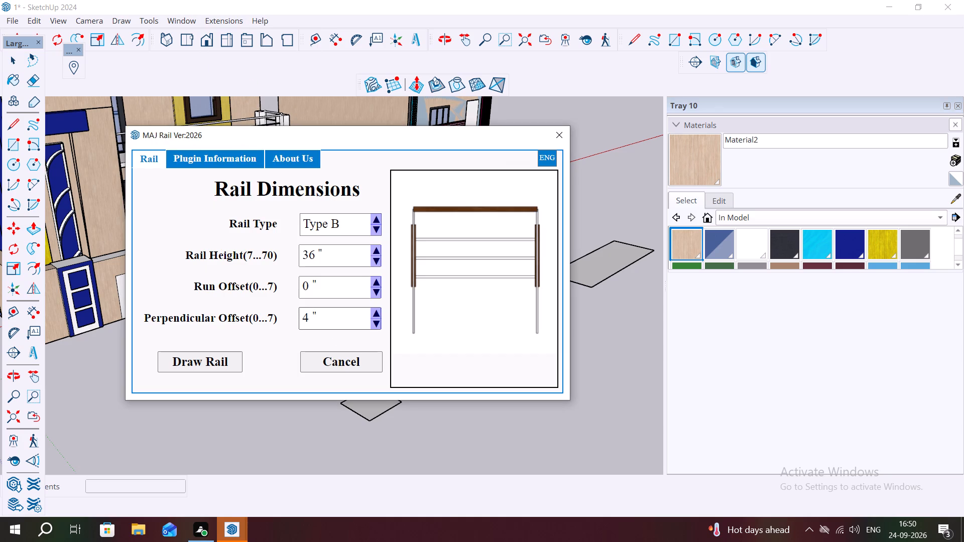
left_click(333, 325)
left_click(334, 325)
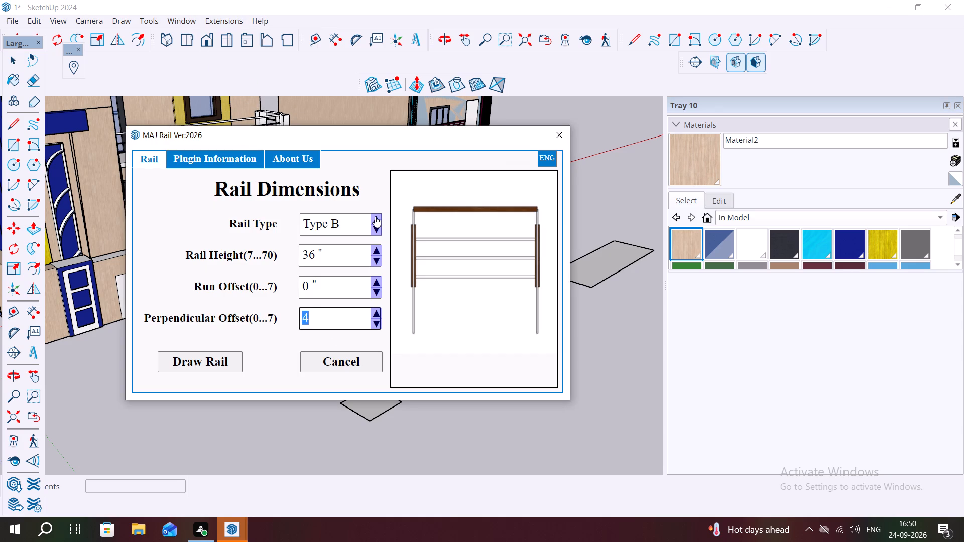
left_click(375, 216)
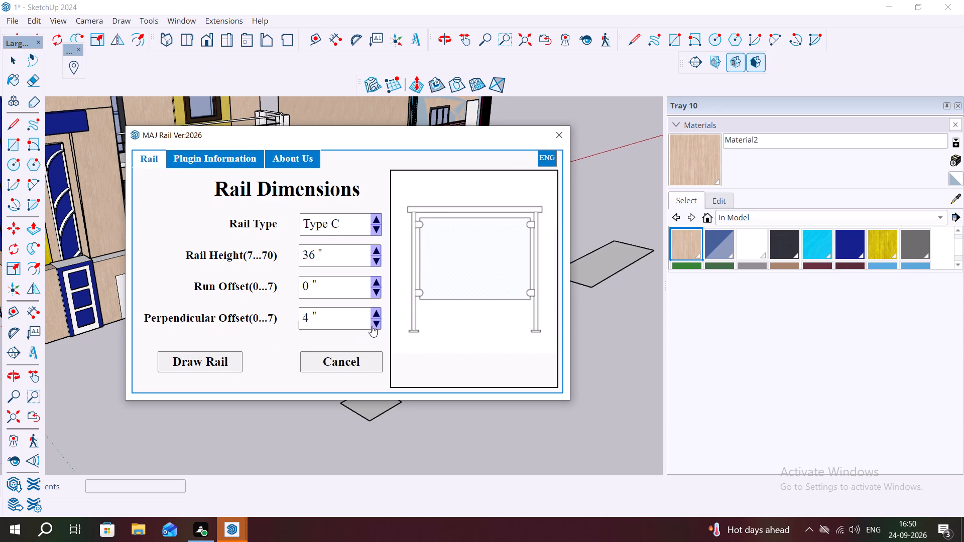
left_click(372, 324)
left_click(206, 360)
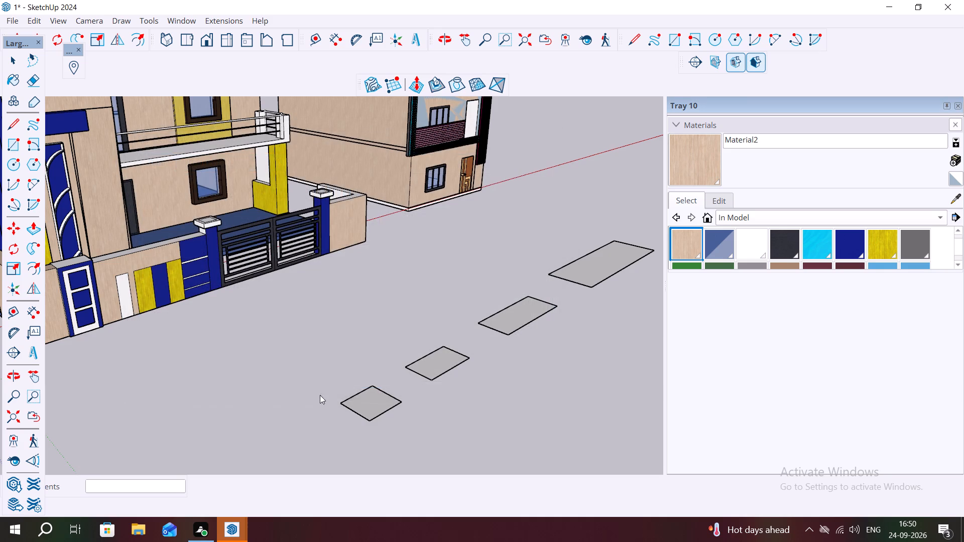
left_click(342, 402)
left_click(370, 386)
left_click(397, 401)
triple_click(367, 420)
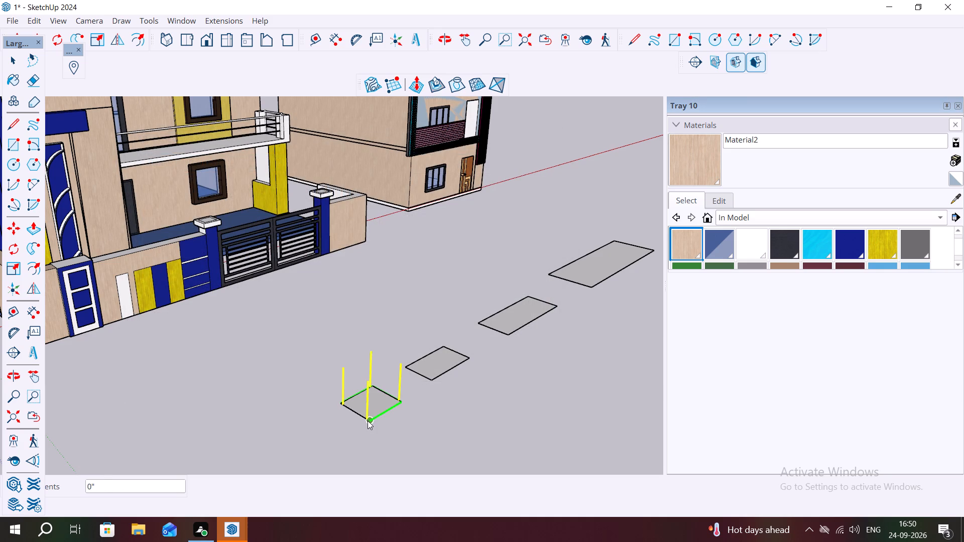
triple_click(368, 421)
middle_click_drag(328, 408, 216, 329)
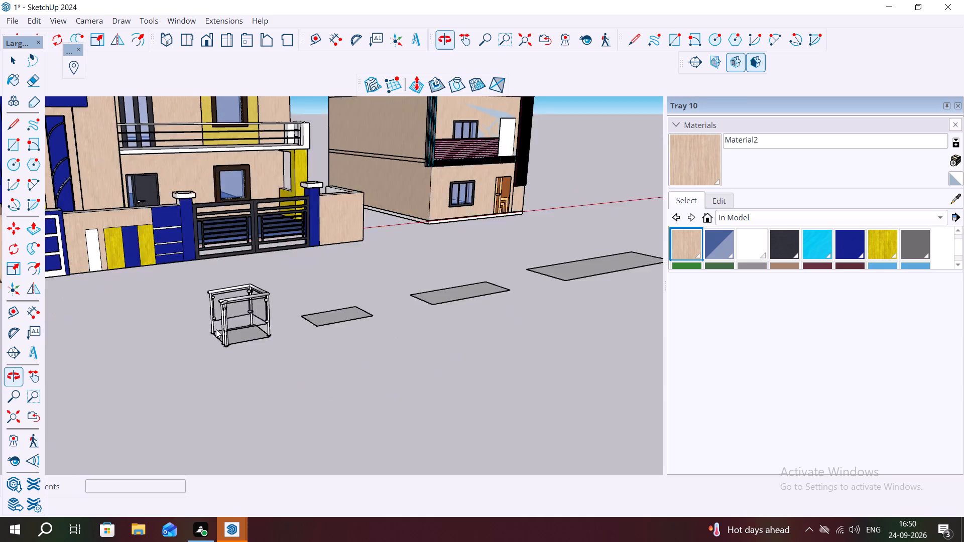
middle_click_drag(216, 329, 237, 349)
key("Escape")
Reopen MAJ Rail and examine the rail type previews from Type D through Type Z.
scroll(260, 251, "up", 1)
middle_click_drag(260, 251, 251, 267)
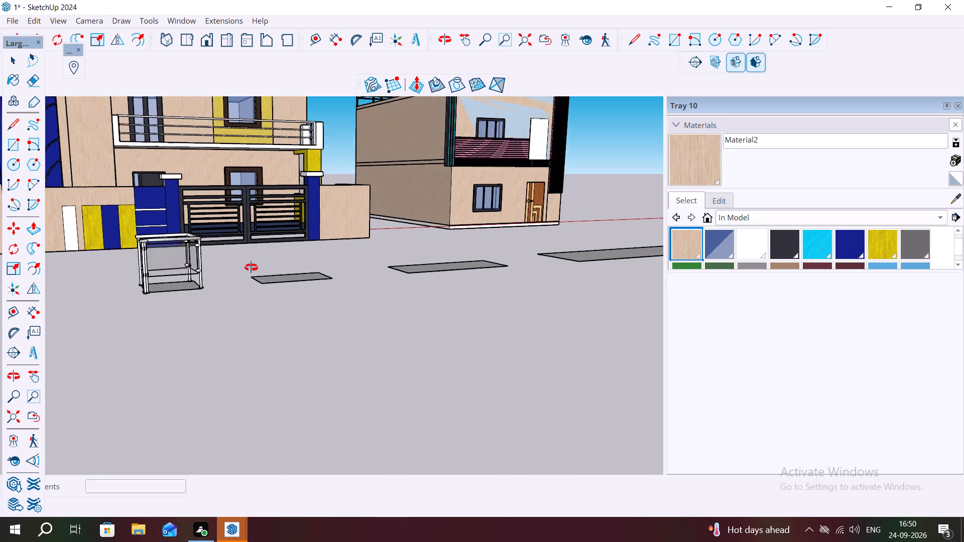
middle_click_drag(251, 267, 180, 353)
scroll(231, 325, "down", 5)
scroll(140, 427, "up", 9)
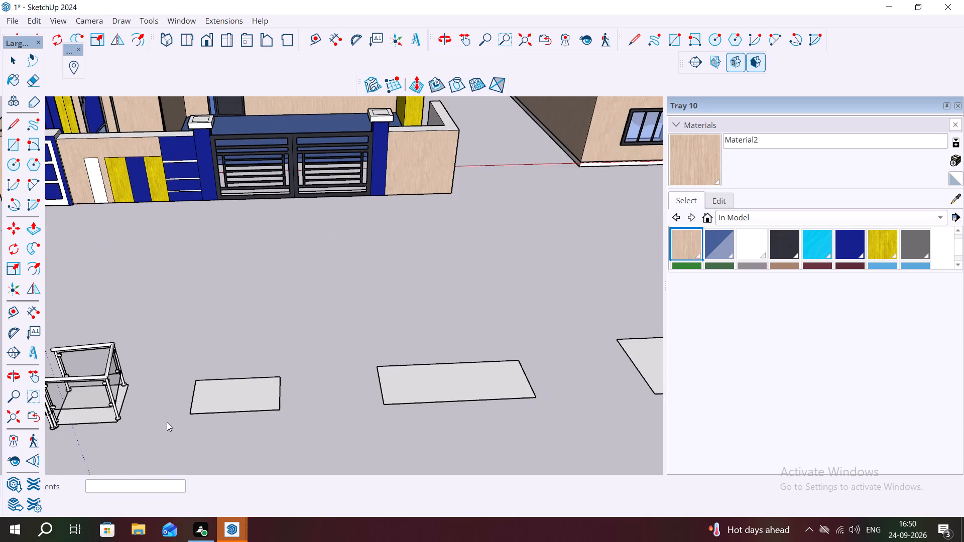
scroll(167, 422, "up", 3)
left_click(224, 21)
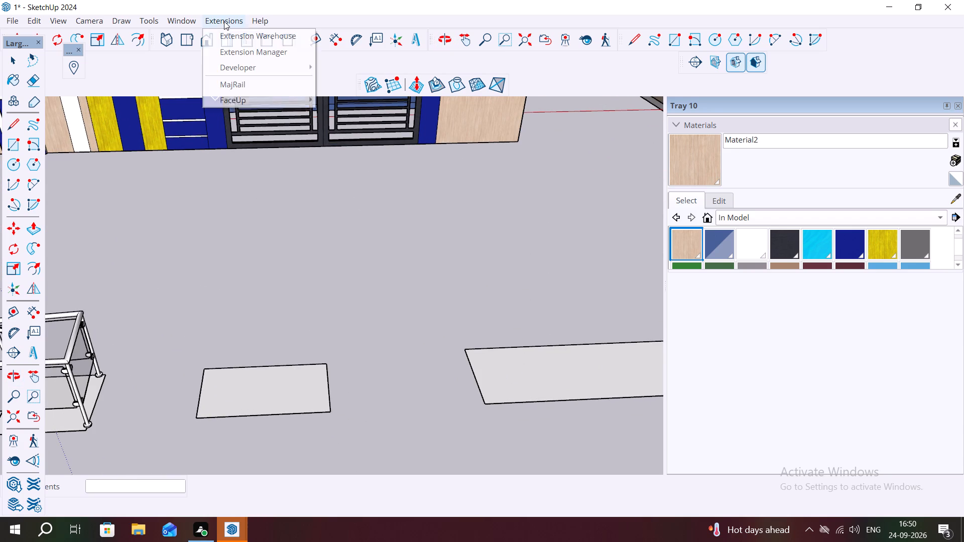
left_click(229, 83)
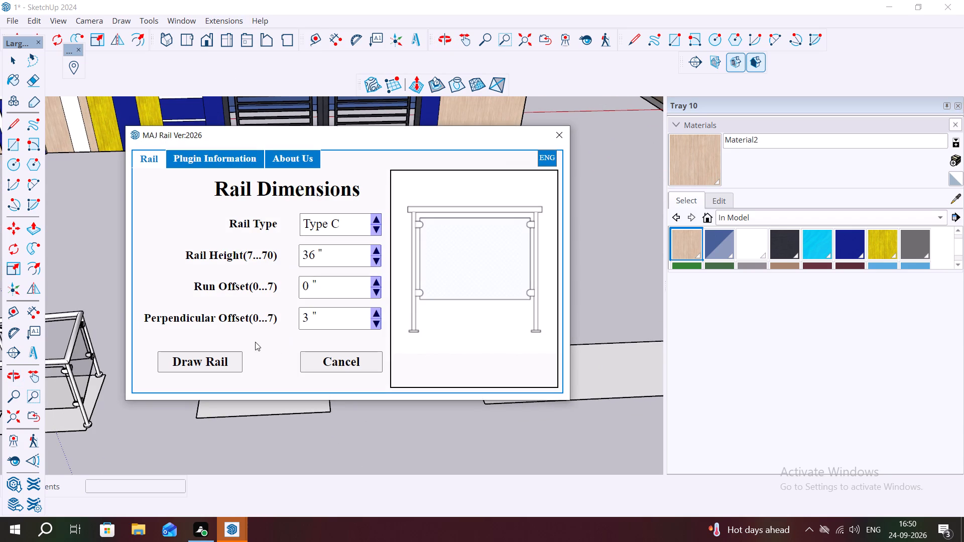
left_click(376, 218)
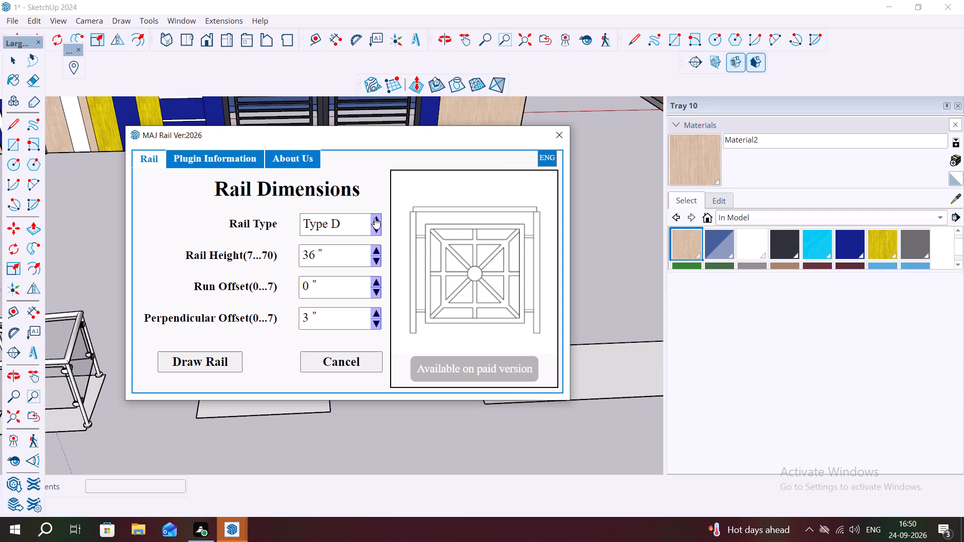
left_click(375, 220)
left_click(375, 220)
left_click(375, 220)
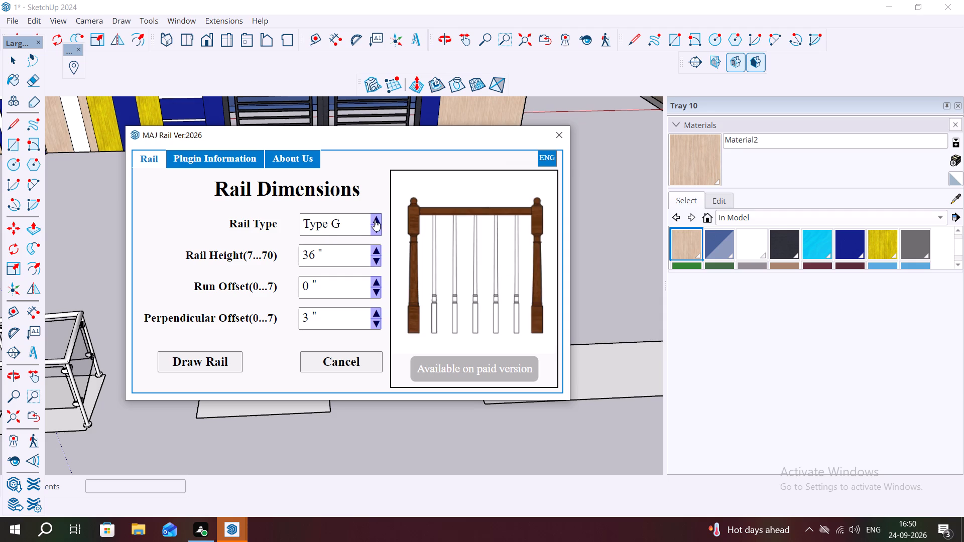
left_click(375, 220)
left_click(375, 220)
left_click(375, 220)
left_click(375, 220)
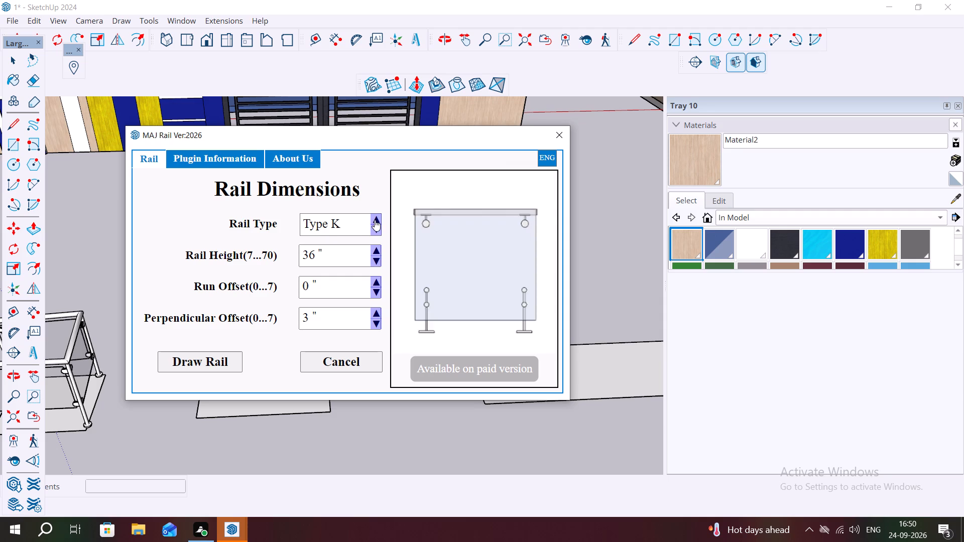
left_click(375, 220)
double_click(375, 220)
left_click(375, 220)
triple_click(375, 220)
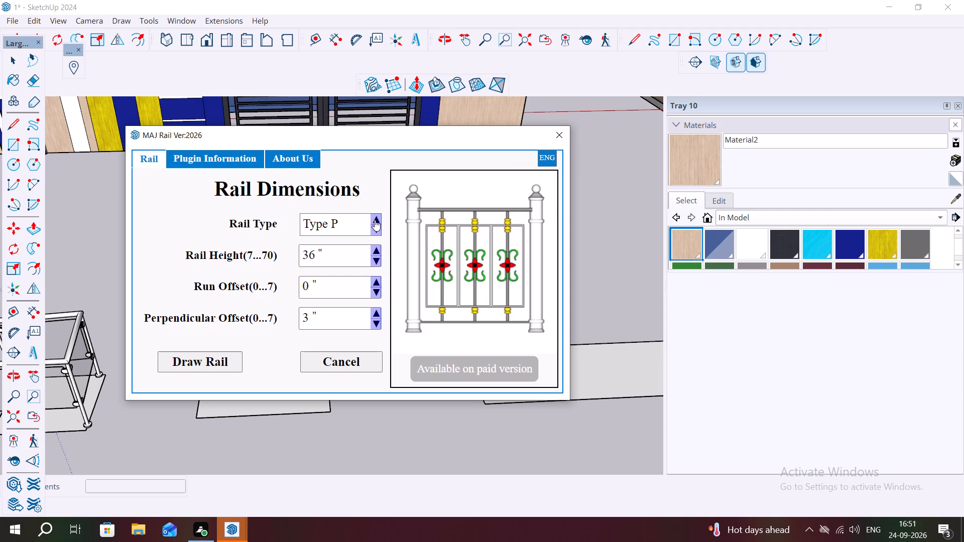
double_click(375, 220)
triple_click(375, 220)
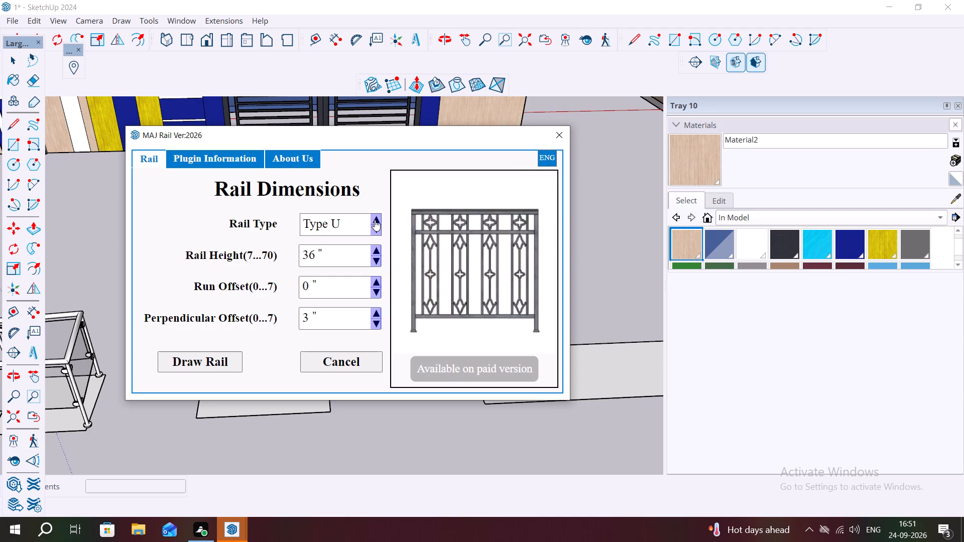
double_click(375, 220)
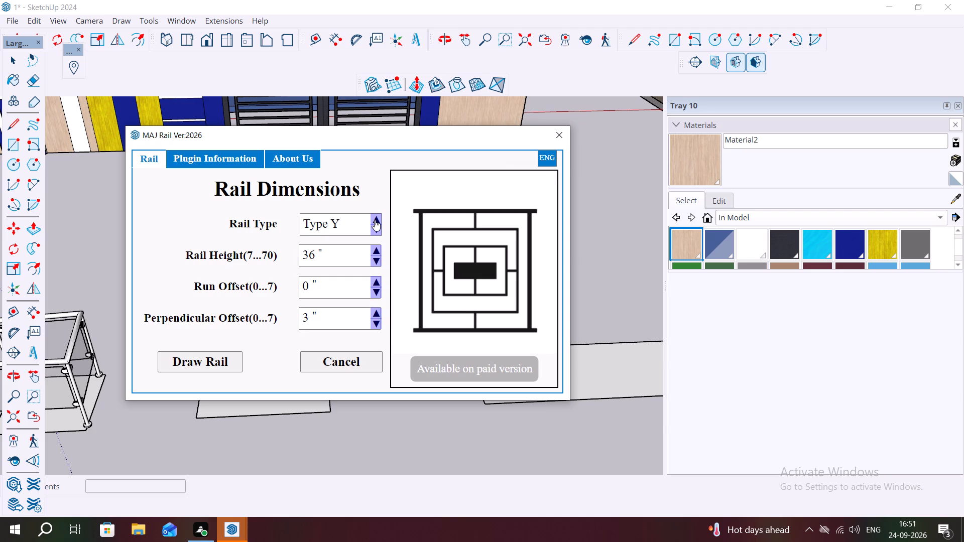
left_click(375, 220)
Draw a 36" Type A rail with 3" perpendicular offset along both long sides and the far short side of the second-smallest ground rectangle.
left_click(375, 220)
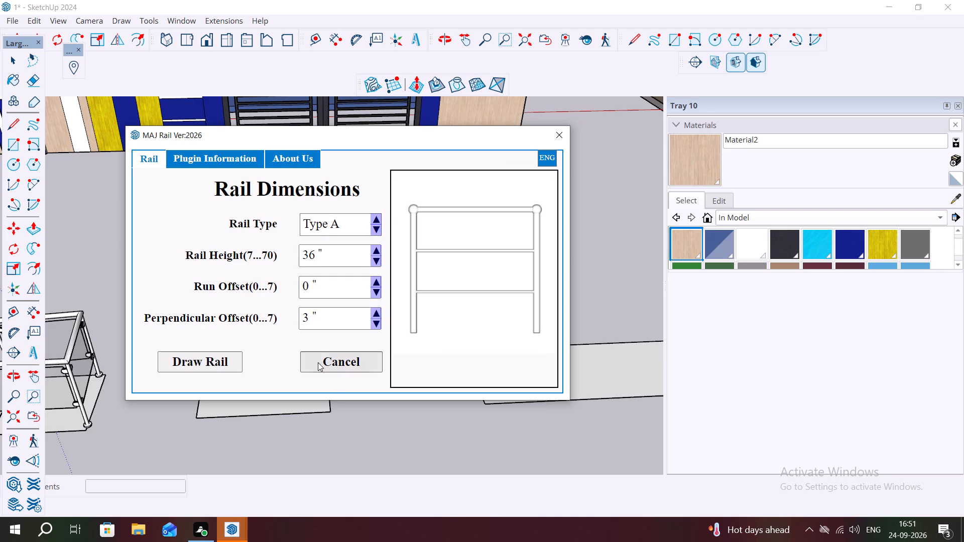
left_click(217, 355)
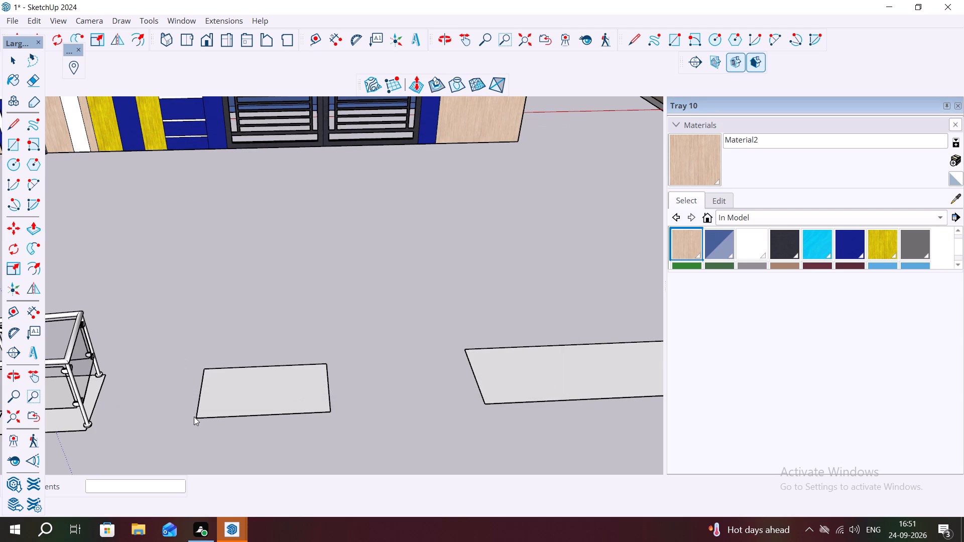
left_click(195, 413)
left_click(328, 409)
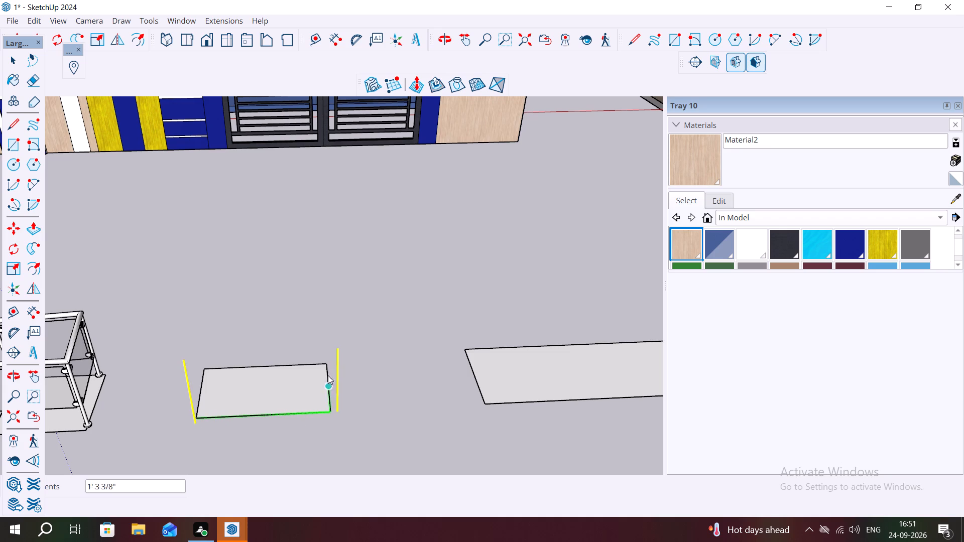
left_click(324, 364)
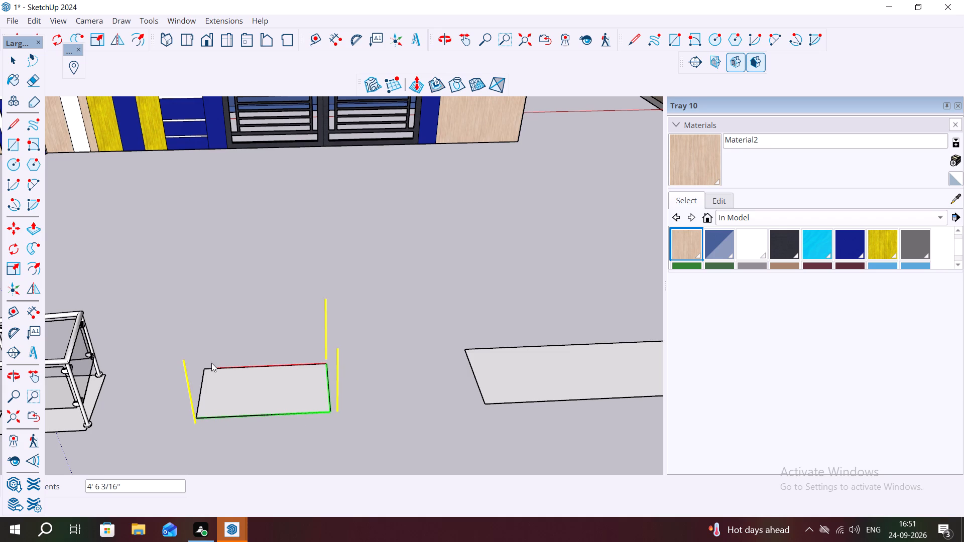
triple_click(201, 366)
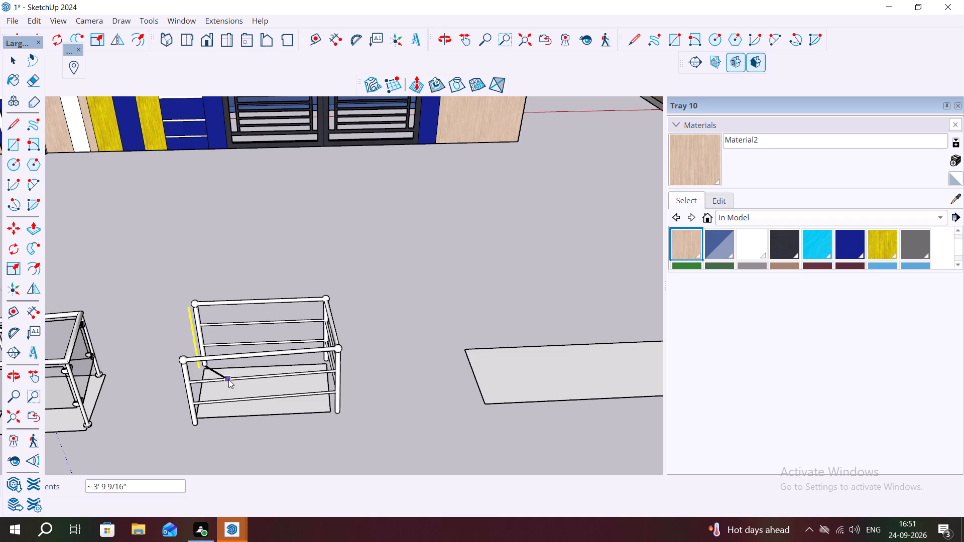
middle_click_drag(229, 379, 324, 362)
key("Escape")
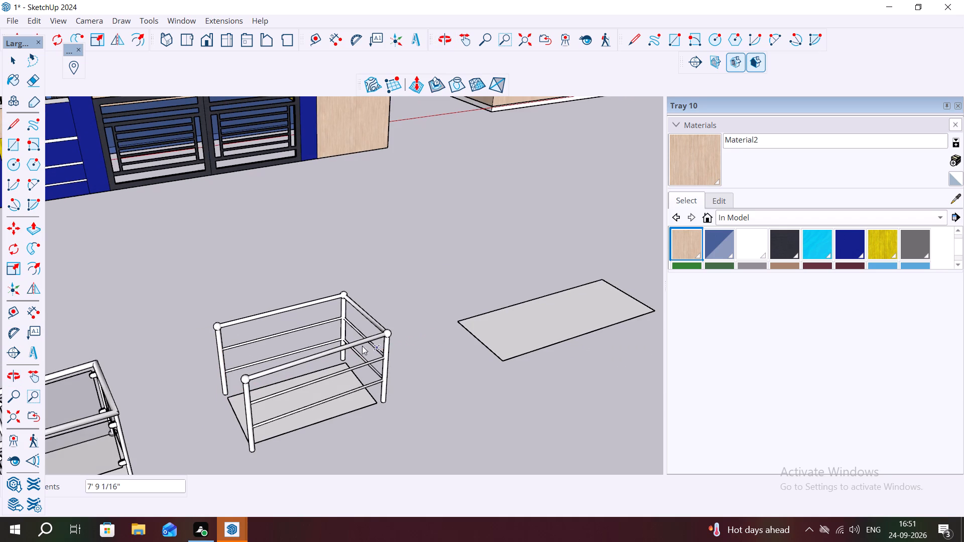
Draw a 36" Type C rail with 3" perpendicular offset along the third ground rectangle's short edge facing the Type A rail.
left_click(177, 25)
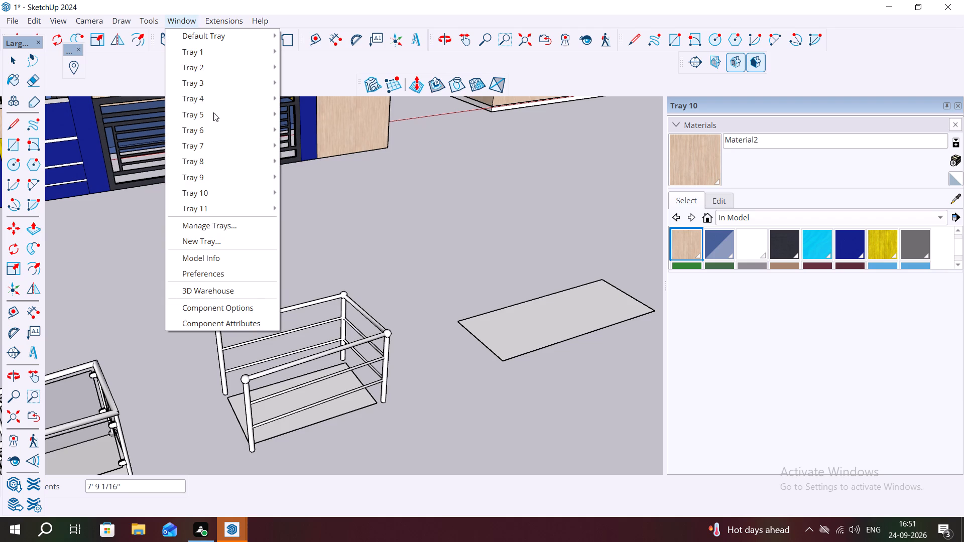
left_click(238, 86)
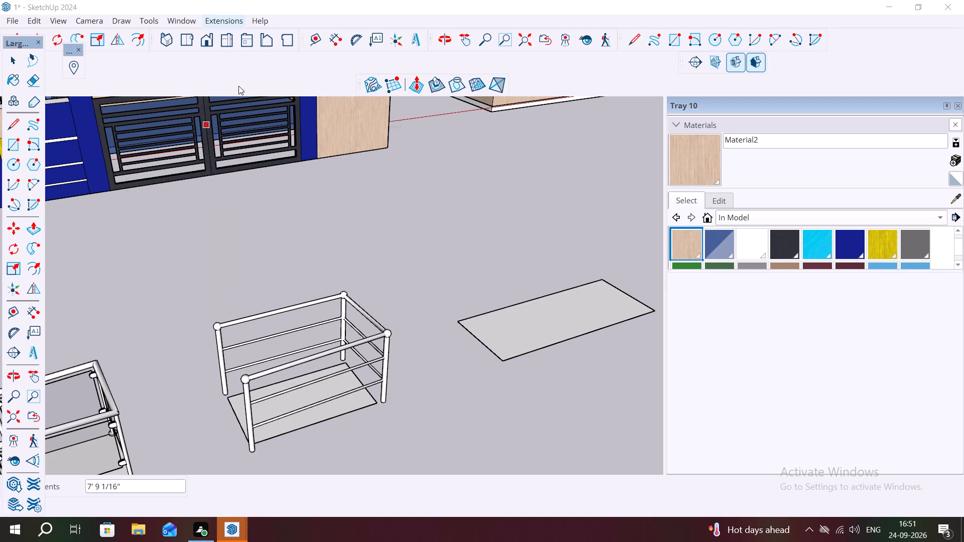
left_click(373, 230)
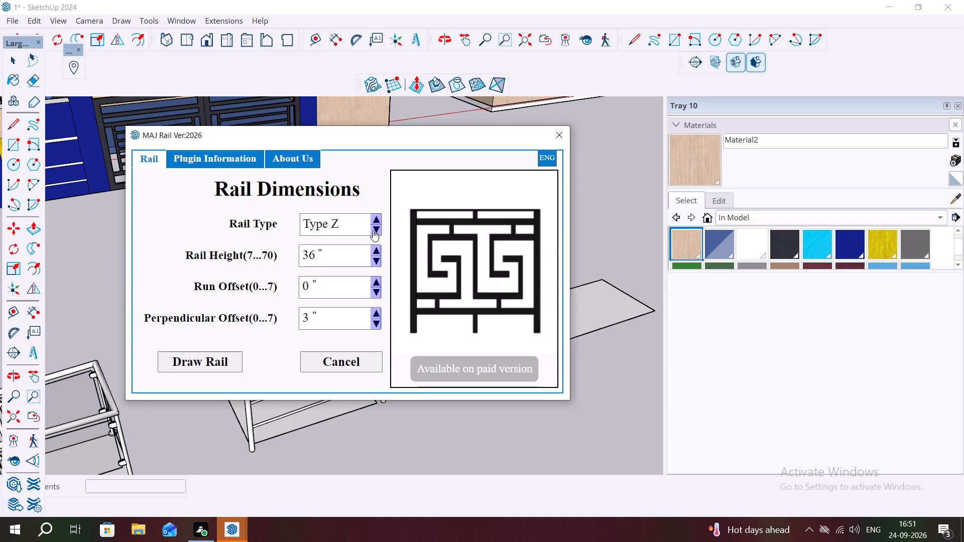
left_click(378, 217)
left_click(378, 217)
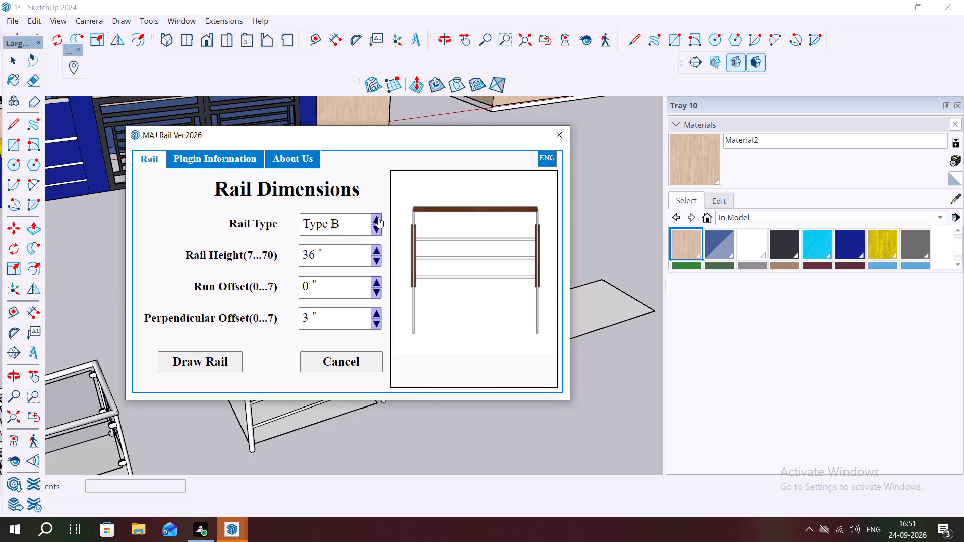
left_click(378, 217)
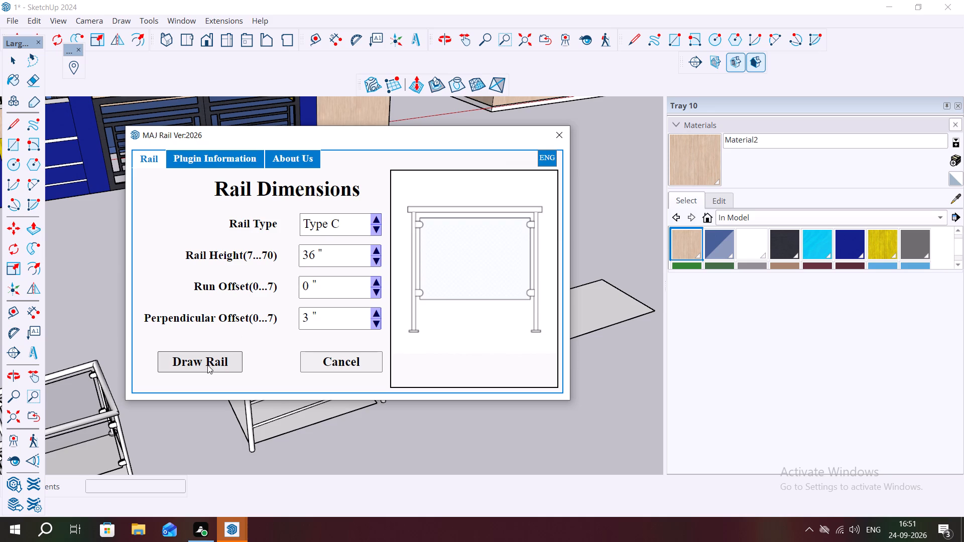
left_click(207, 365)
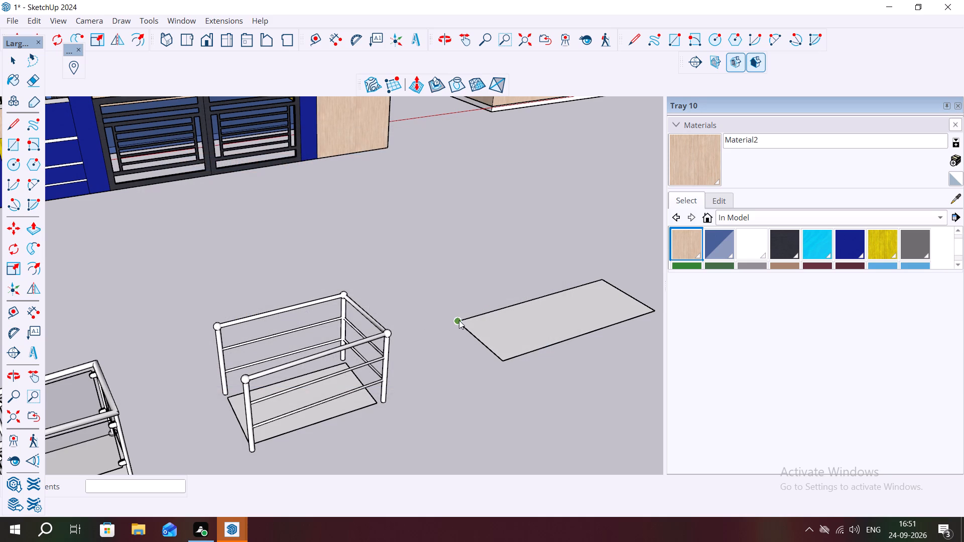
left_click(459, 320)
left_click(501, 358)
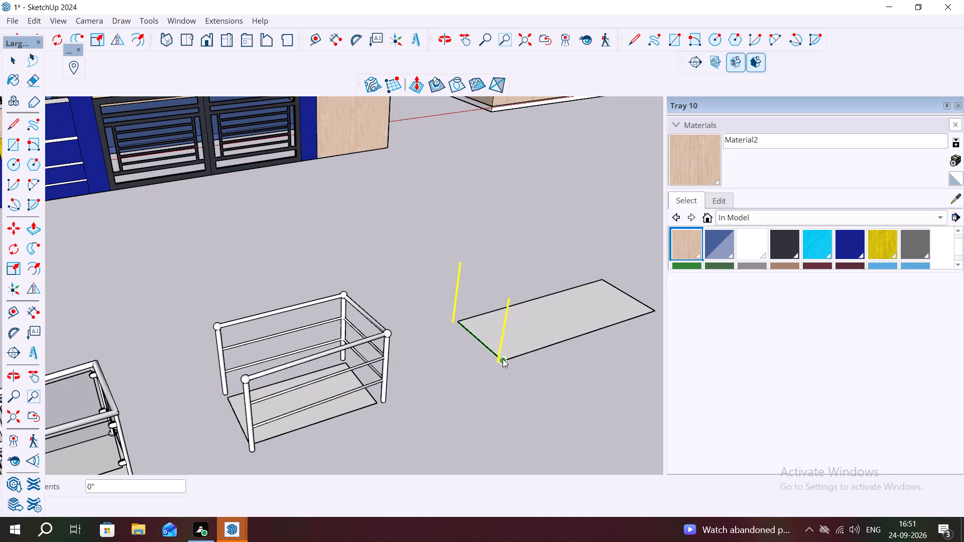
double_click(503, 359)
Examine the sample rails on the ground rectangles in front of the houses, particularly the single Type C panel.
middle_click_drag(491, 334, 544, 199)
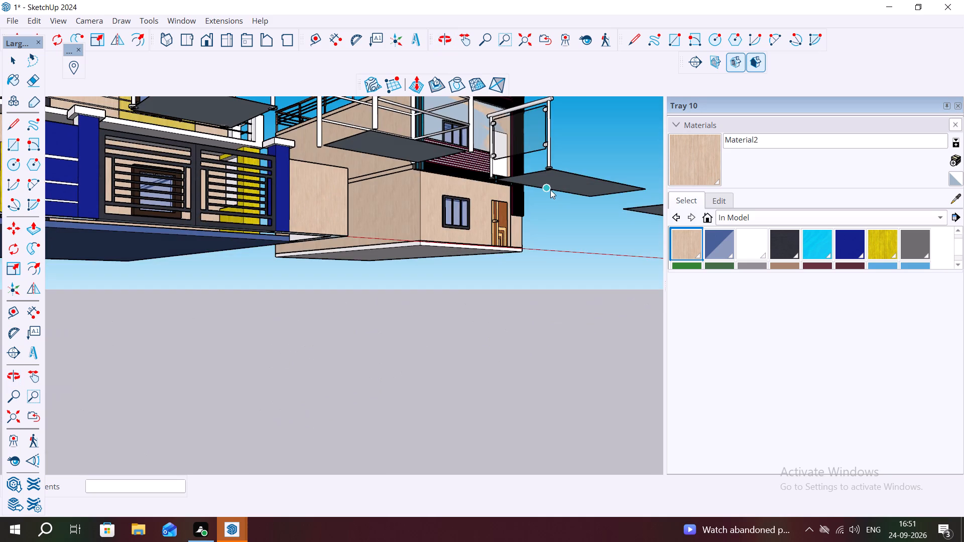
middle_click_drag(544, 193, 545, 307)
scroll(472, 223, "down", 5)
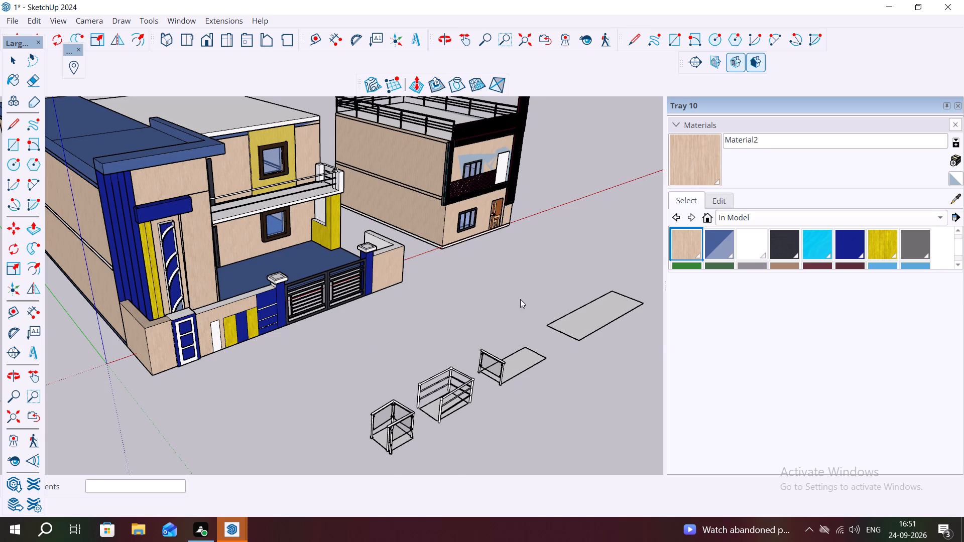
middle_click_drag(515, 350, 369, 284)
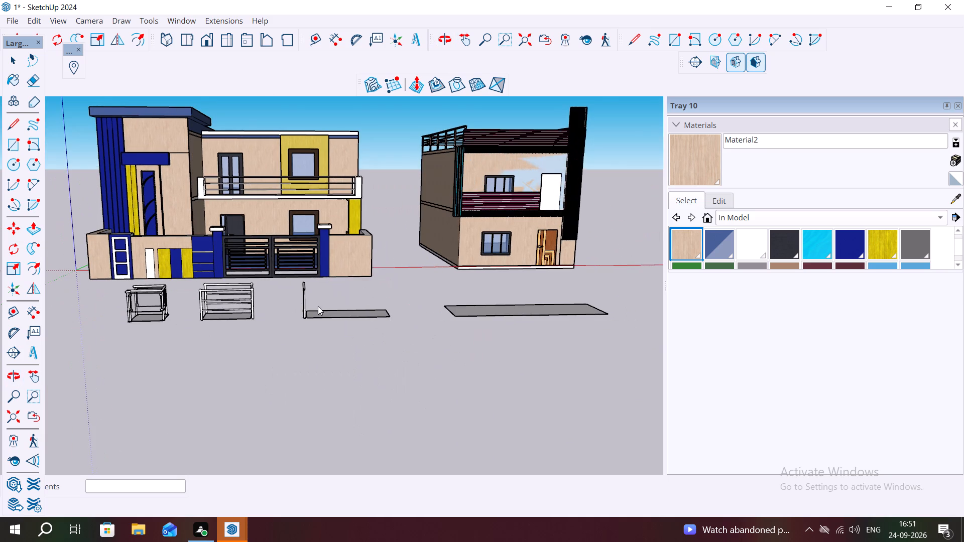
scroll(300, 297, "up", 5)
middle_click_drag(297, 307, 235, 290)
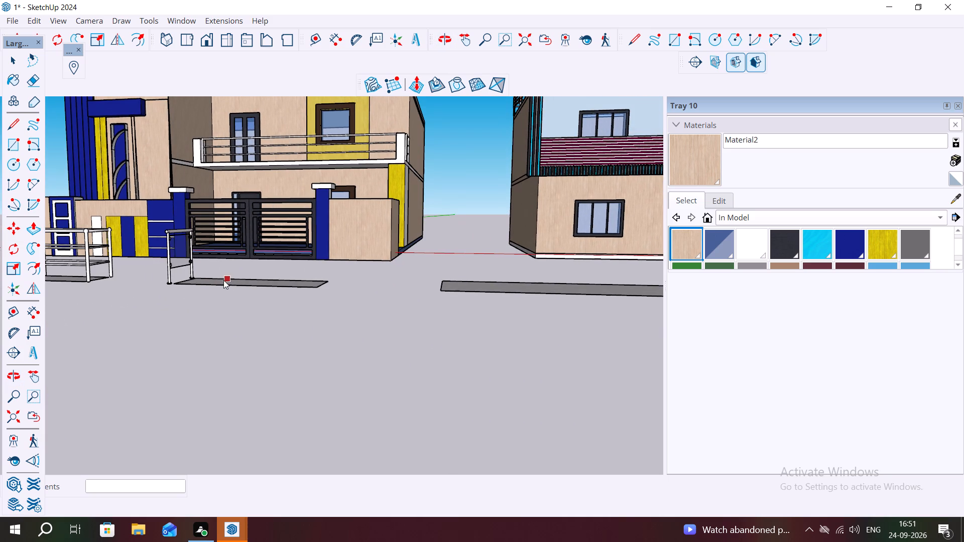
Undo the Type C and Type A sample rails and the larger ground rectangles, keeping only the smallest rectangle.
key("ctrl+z")
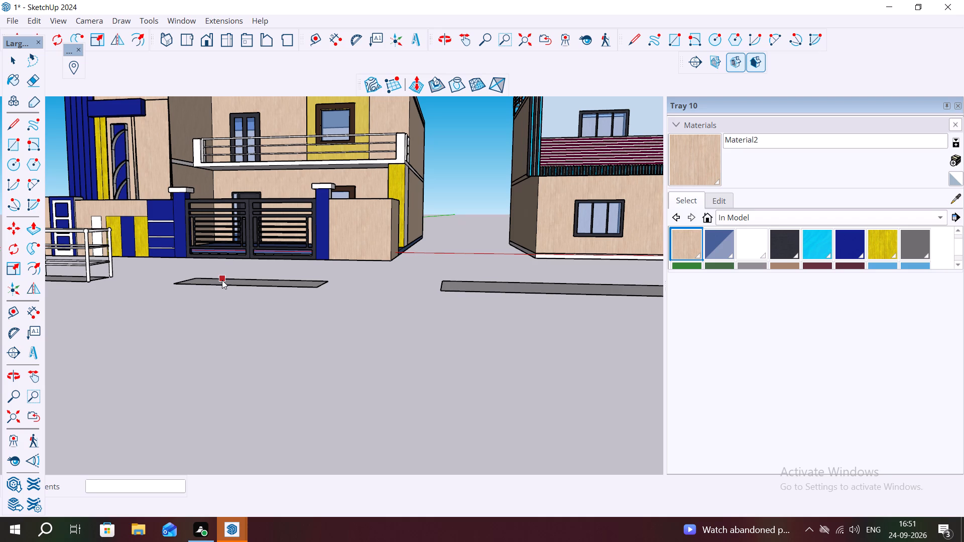
key("ctrl+z")
key("ctrl+z")
key("ctrl+z")
key("ctrl+z")
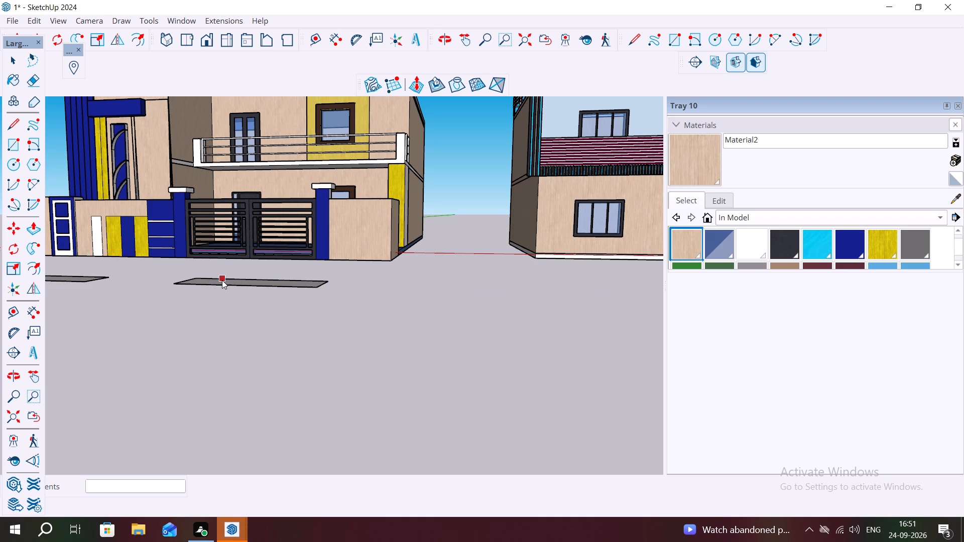
key("ctrl+z")
key("ctrl+z")
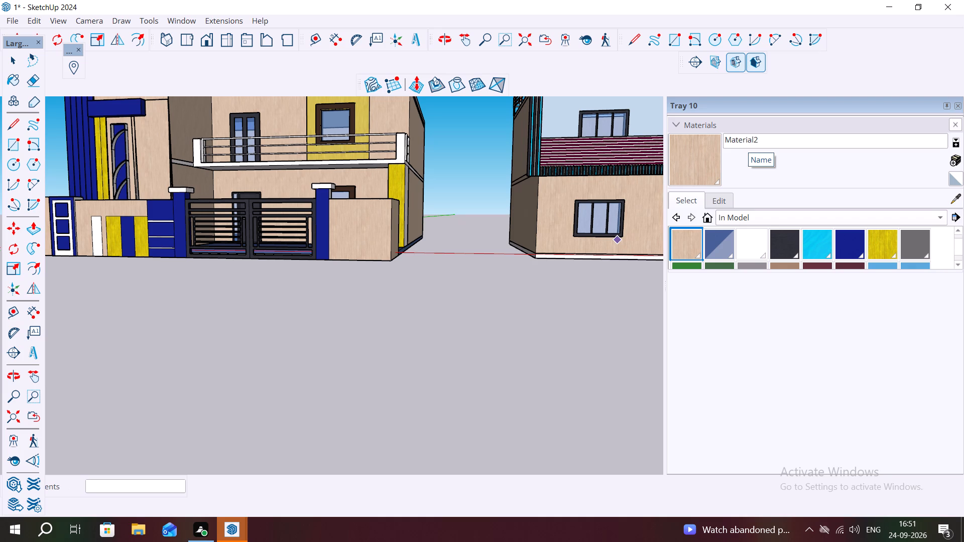
Examine the striped house's front and side walls, and both houses from farther away.
scroll(454, 230, "down", 2)
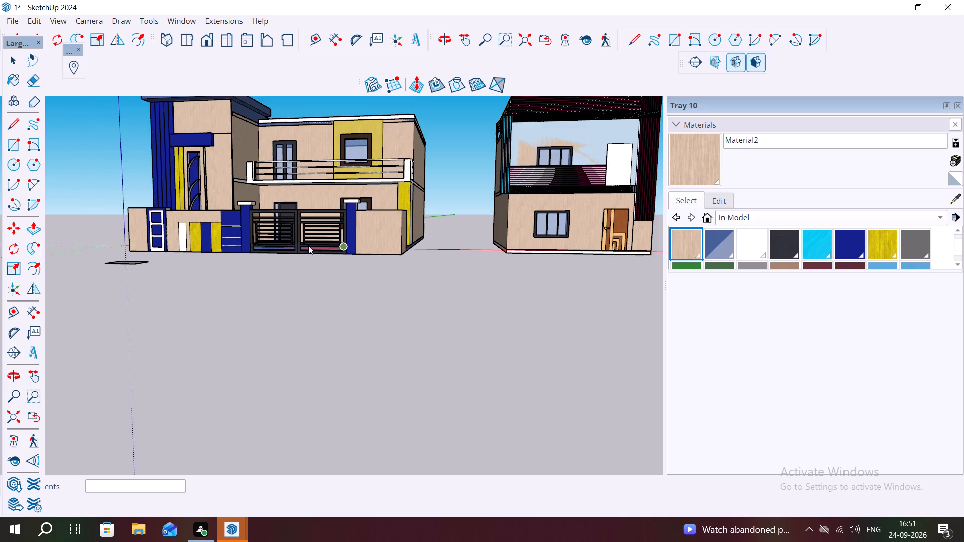
scroll(308, 245, "down", 7)
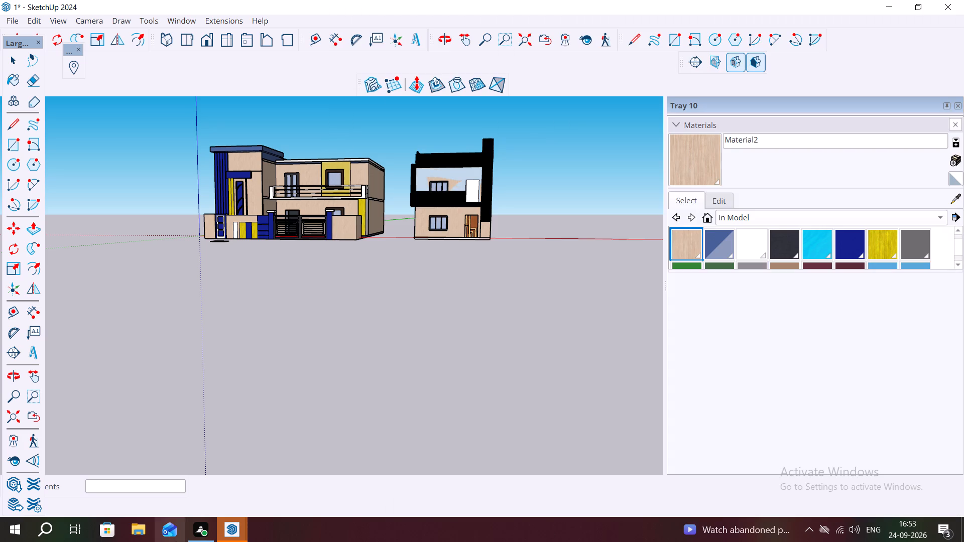
scroll(204, 228, "up", 6)
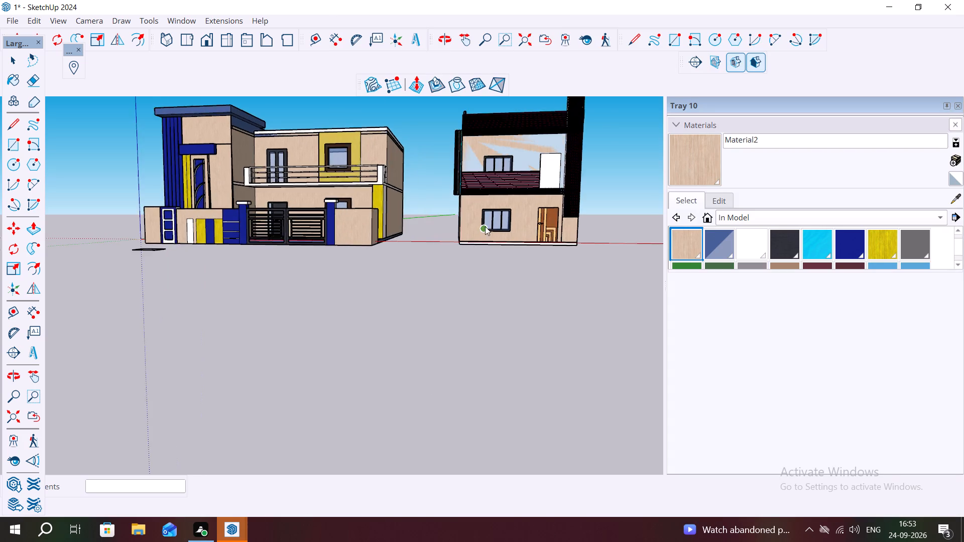
scroll(485, 226, "up", 4)
scroll(79, 251, "down", 2)
scroll(375, 222, "up", 9)
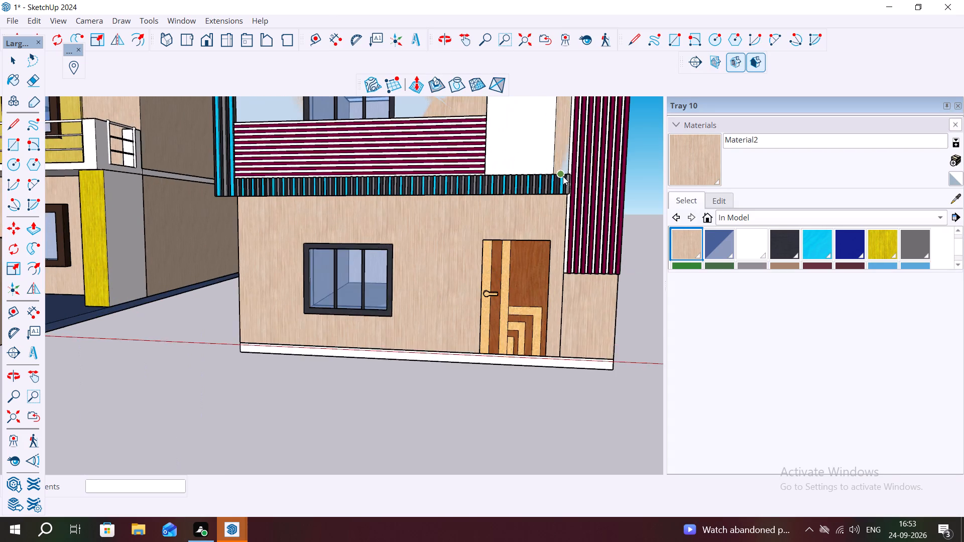
scroll(563, 176, "up", 3)
scroll(424, 248, "down", 7)
scroll(511, 206, "up", 3)
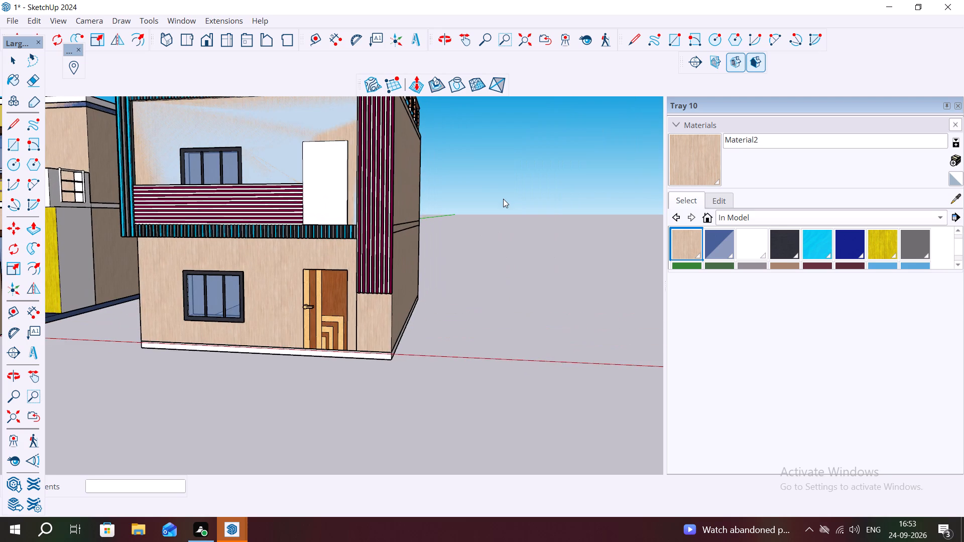
middle_click_drag(503, 209, 503, 243)
scroll(449, 255, "up", 7)
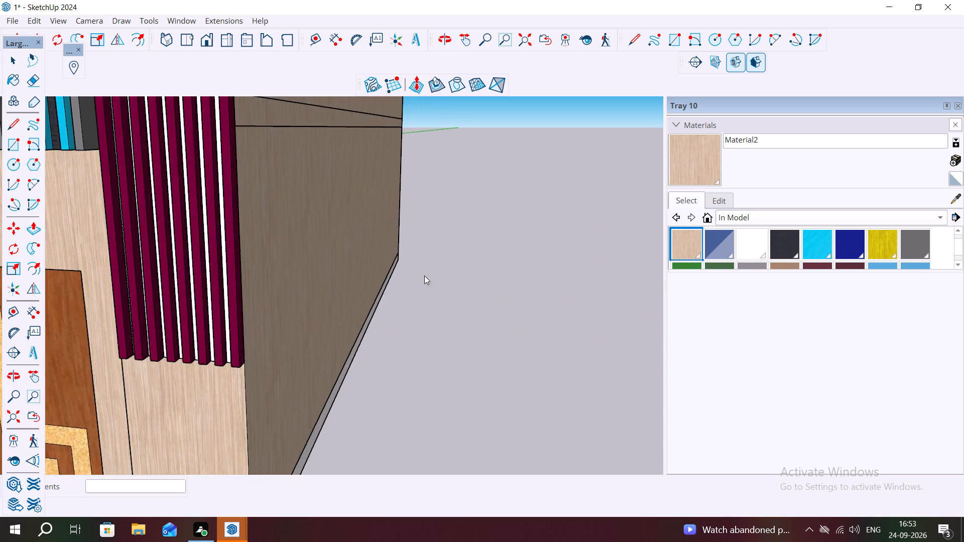
scroll(425, 274, "up", 2)
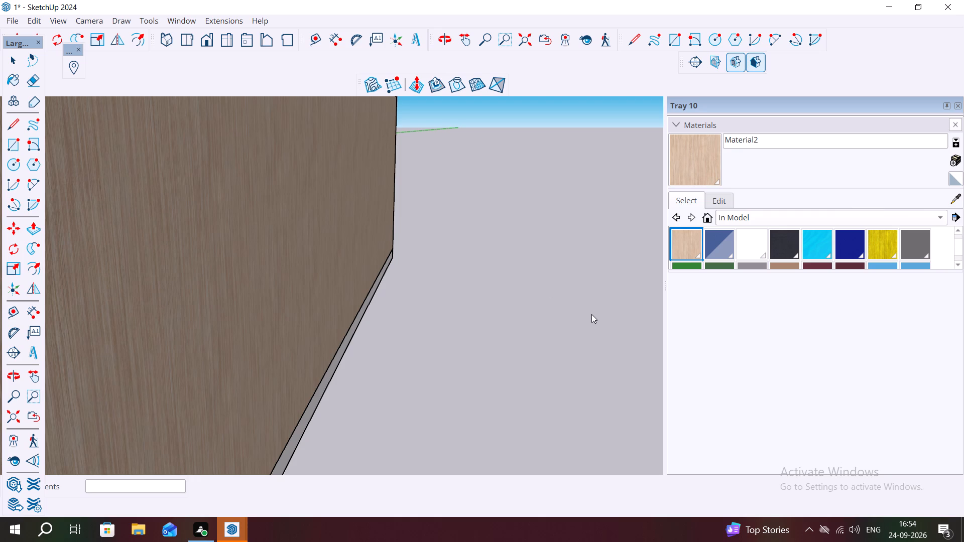
scroll(453, 309, "down", 12)
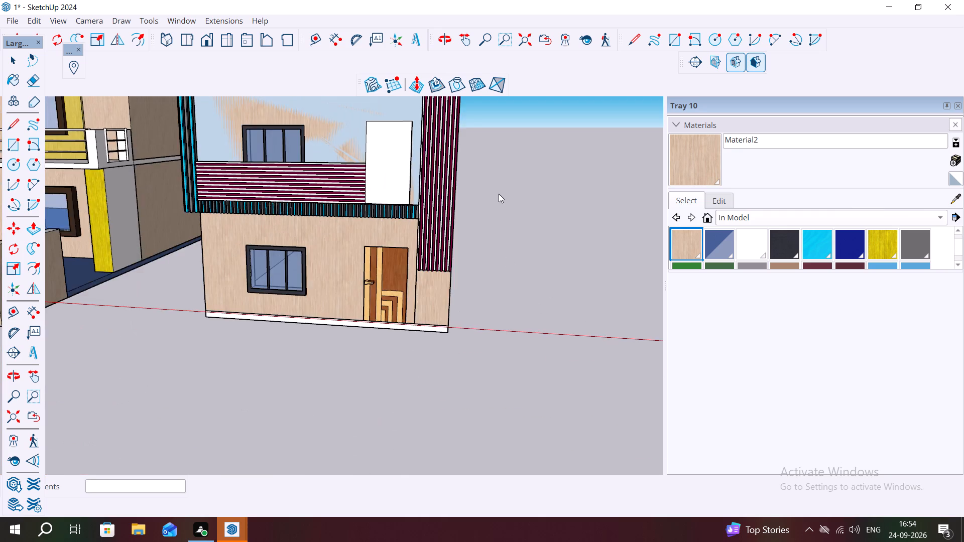
scroll(499, 194, "down", 2)
scroll(355, 234, "down", 8)
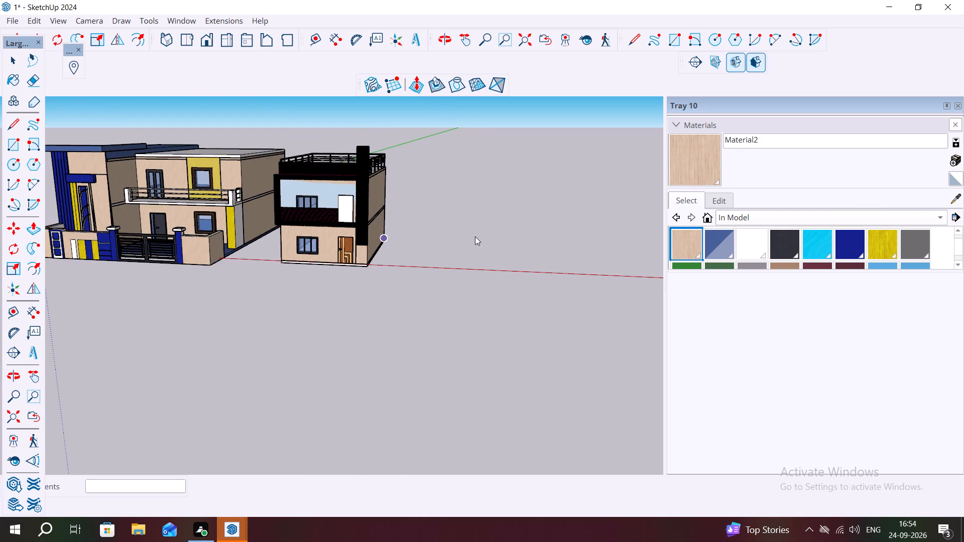
scroll(475, 236, "down", 2)
scroll(240, 268, "up", 5)
scroll(235, 249, "down", 5)
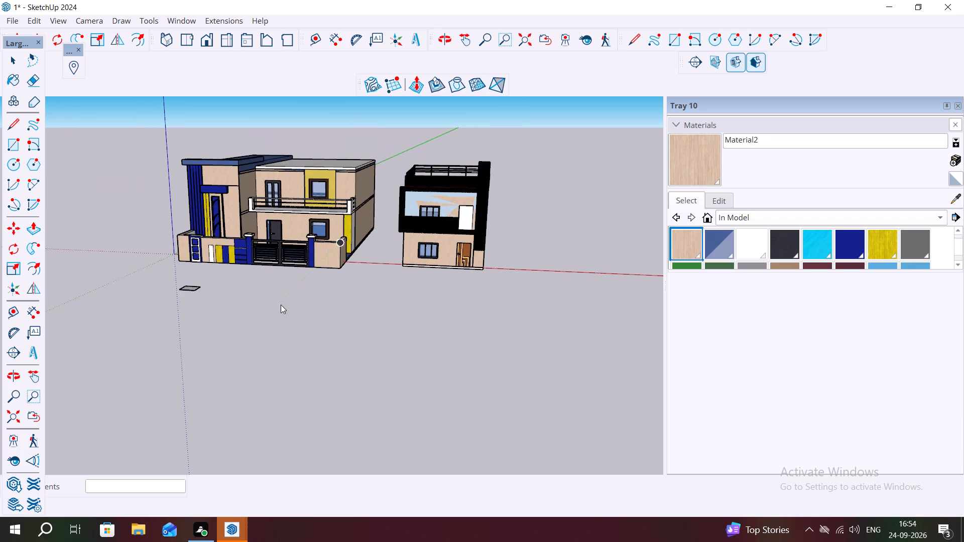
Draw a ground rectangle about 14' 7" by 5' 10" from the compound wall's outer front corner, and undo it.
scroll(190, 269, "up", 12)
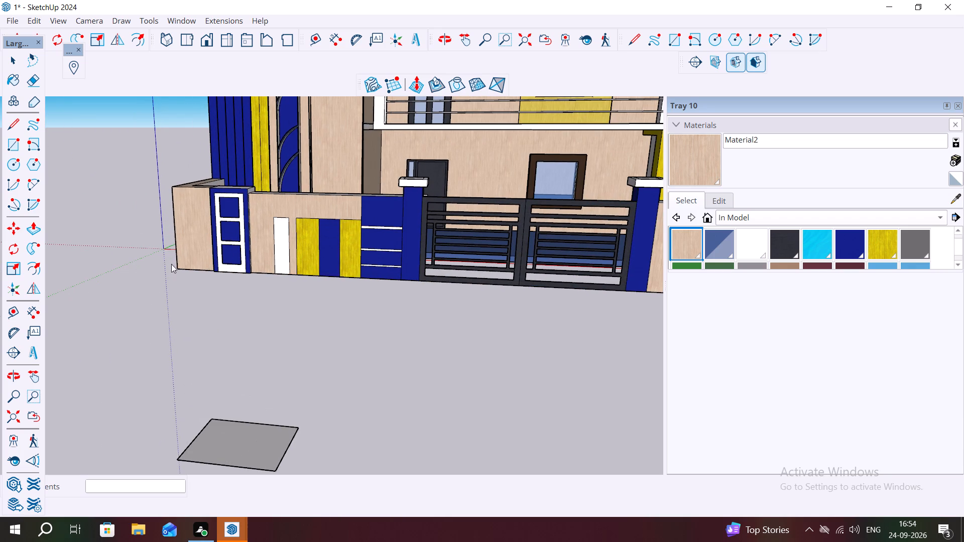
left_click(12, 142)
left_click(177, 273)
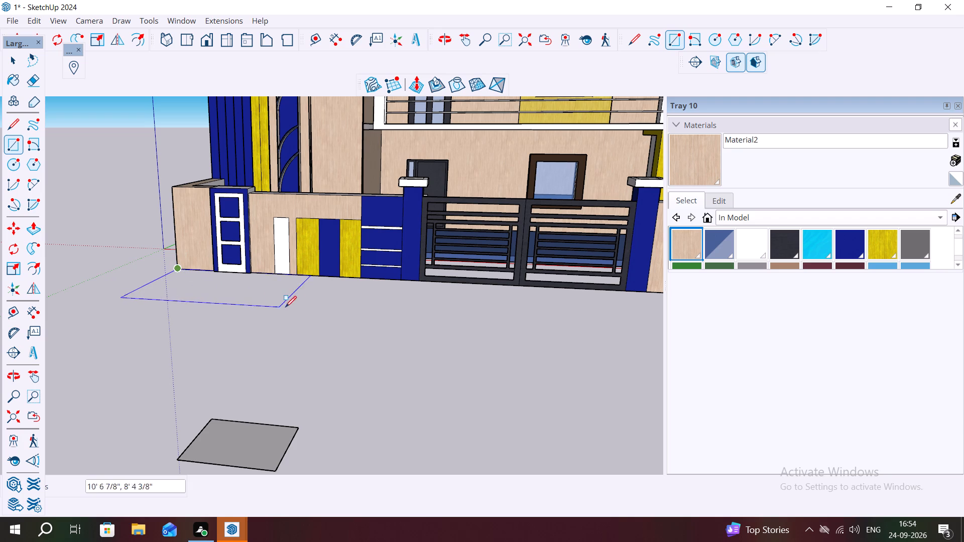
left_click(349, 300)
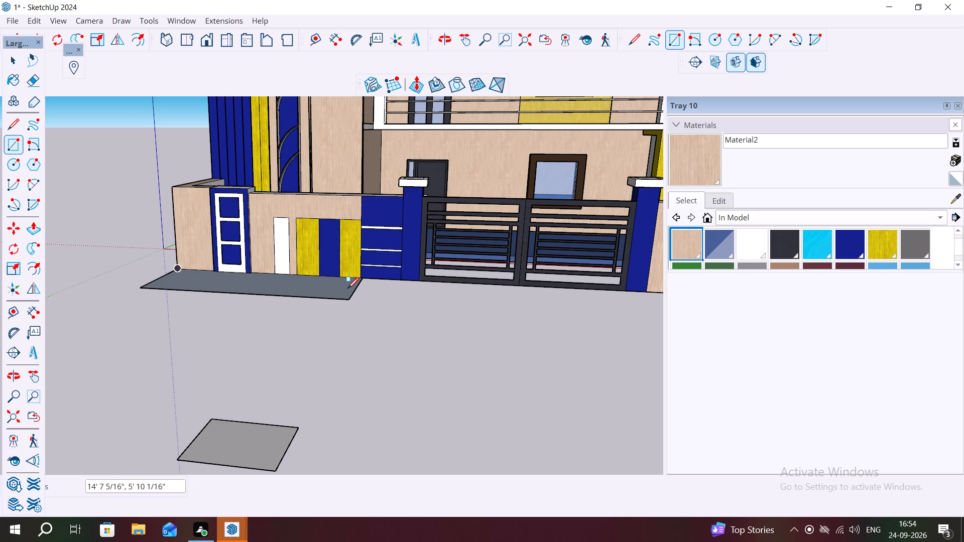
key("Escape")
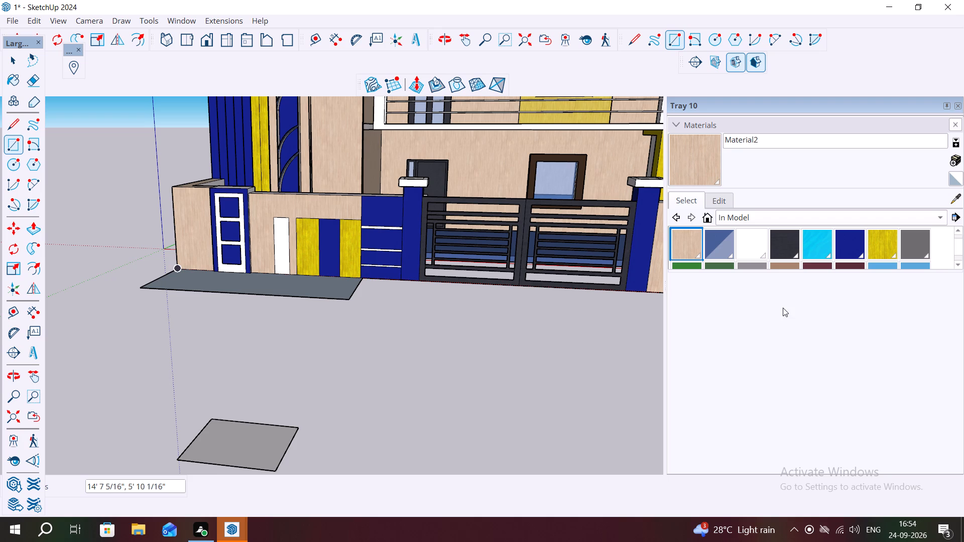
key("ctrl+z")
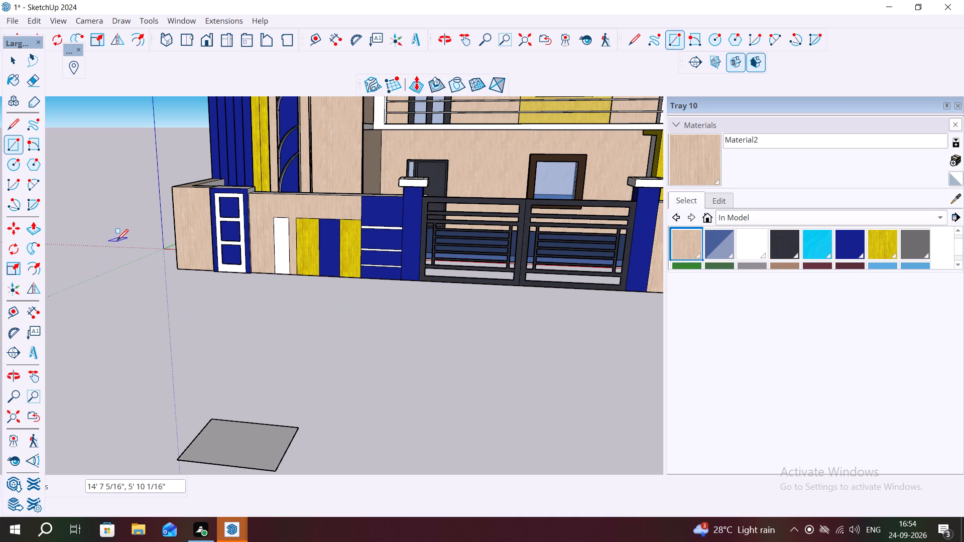
Draw a ground rectangle about 16' 9" by 4' 5" along the compound wall's front, starting at its outer corner.
left_click(178, 271)
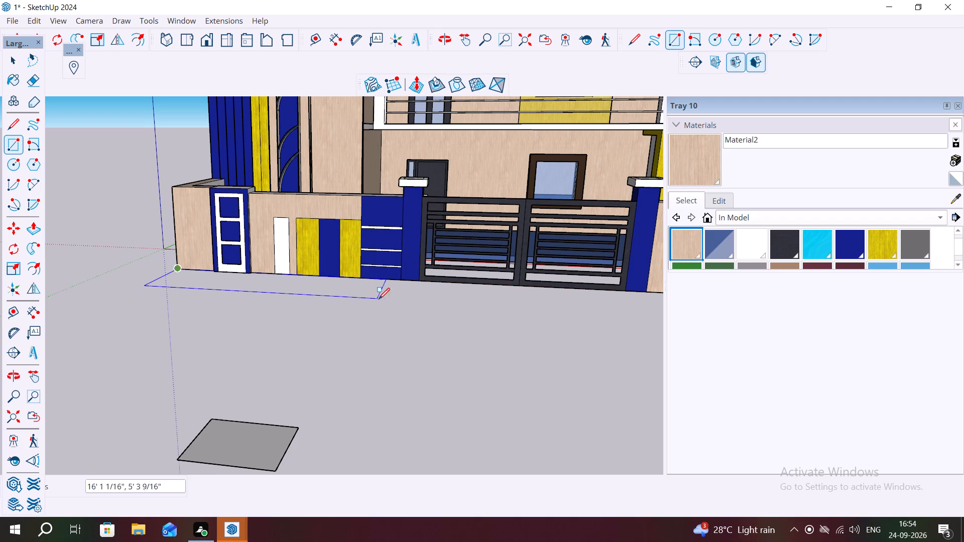
left_click(385, 296)
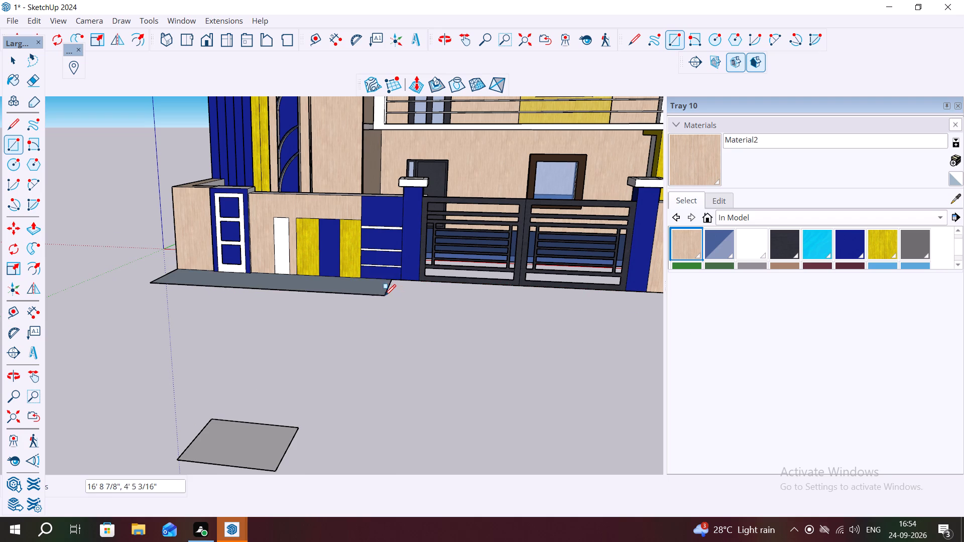
key("space")
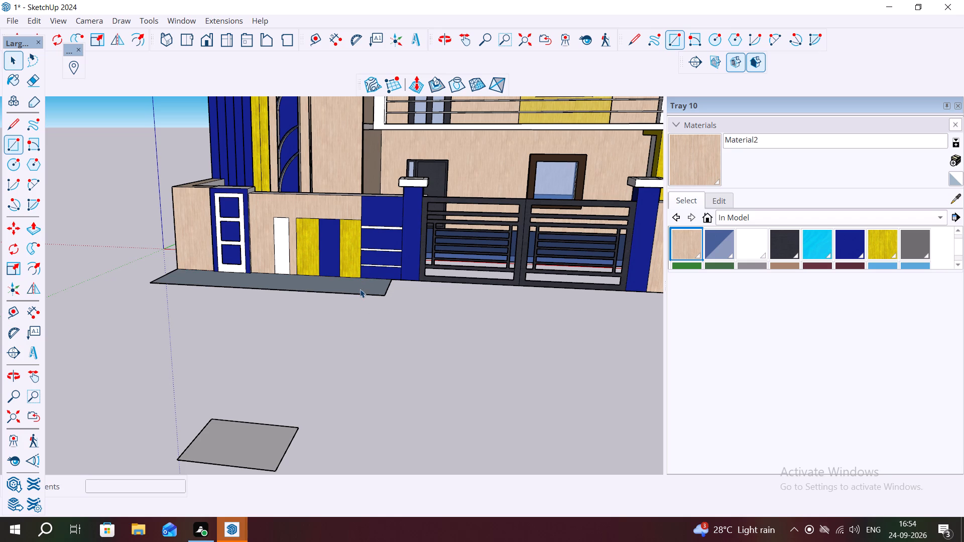
Push/Pull the new rectangle in front of the compound wall up about 5 11/16" into a slab.
left_click(365, 288)
left_click(368, 288)
key("p")
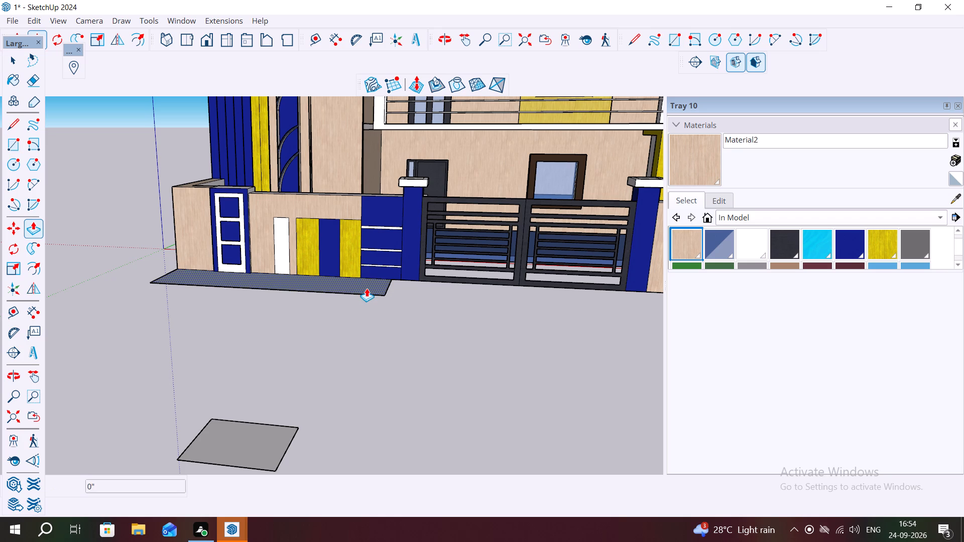
left_click(367, 286)
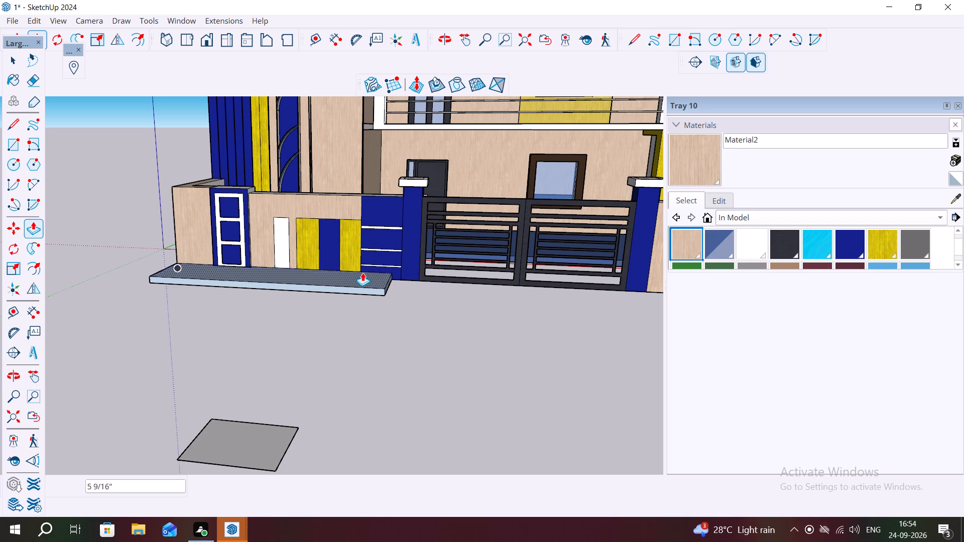
left_click(372, 272)
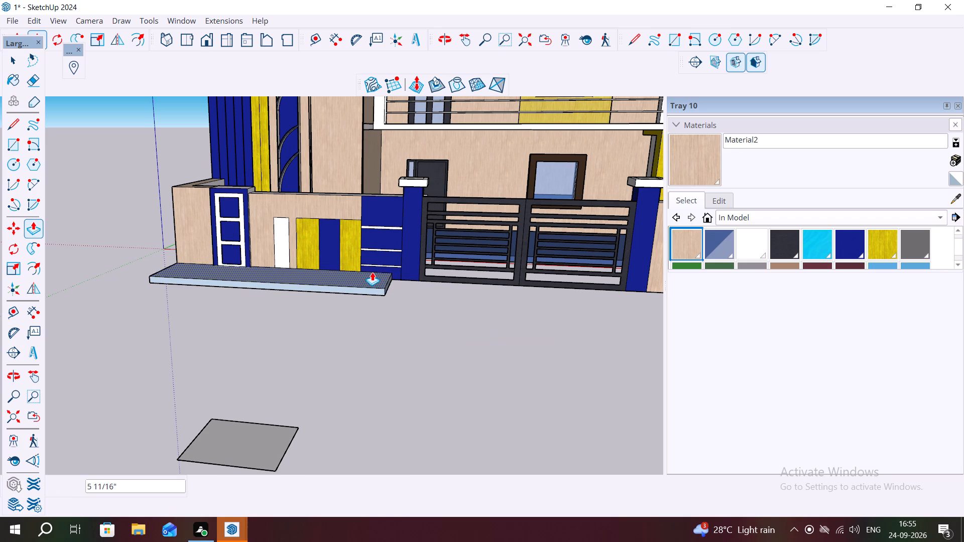
key("Escape")
key("space")
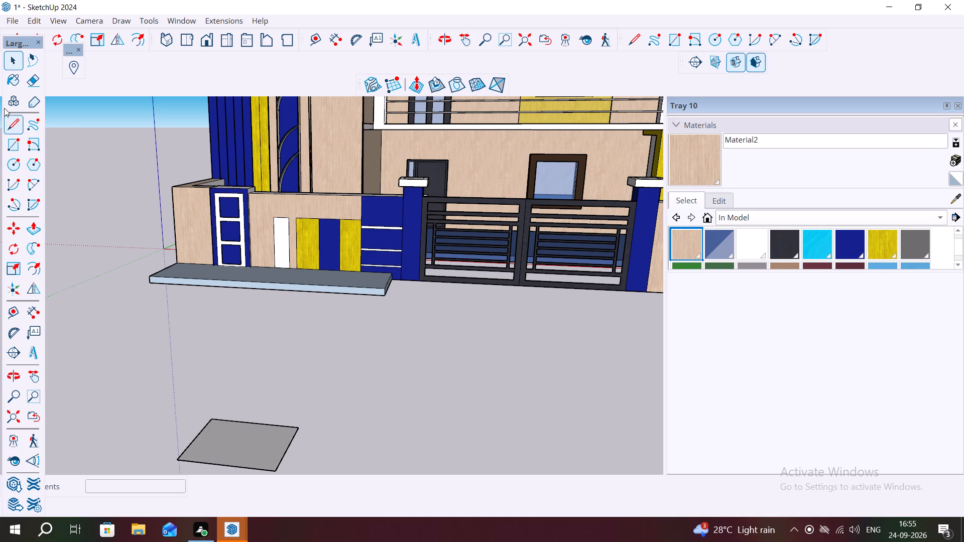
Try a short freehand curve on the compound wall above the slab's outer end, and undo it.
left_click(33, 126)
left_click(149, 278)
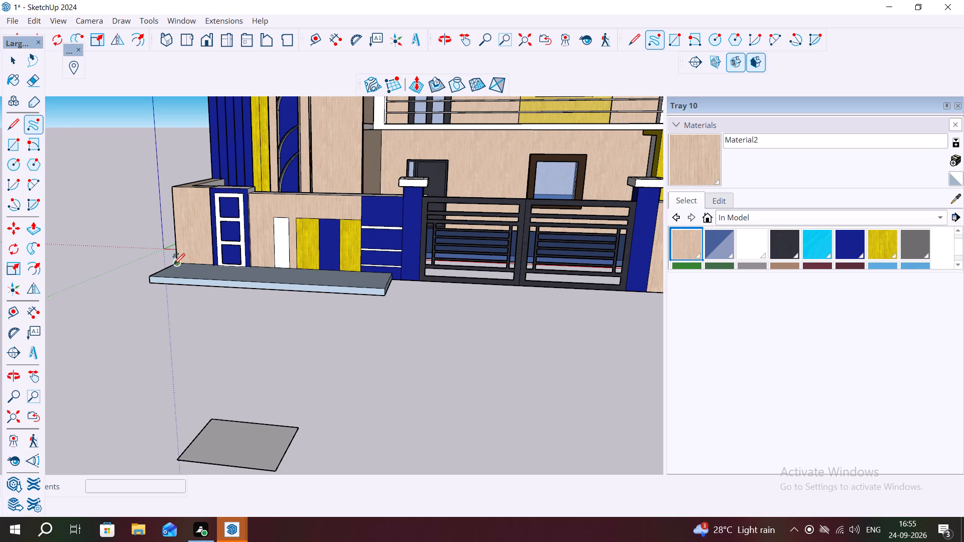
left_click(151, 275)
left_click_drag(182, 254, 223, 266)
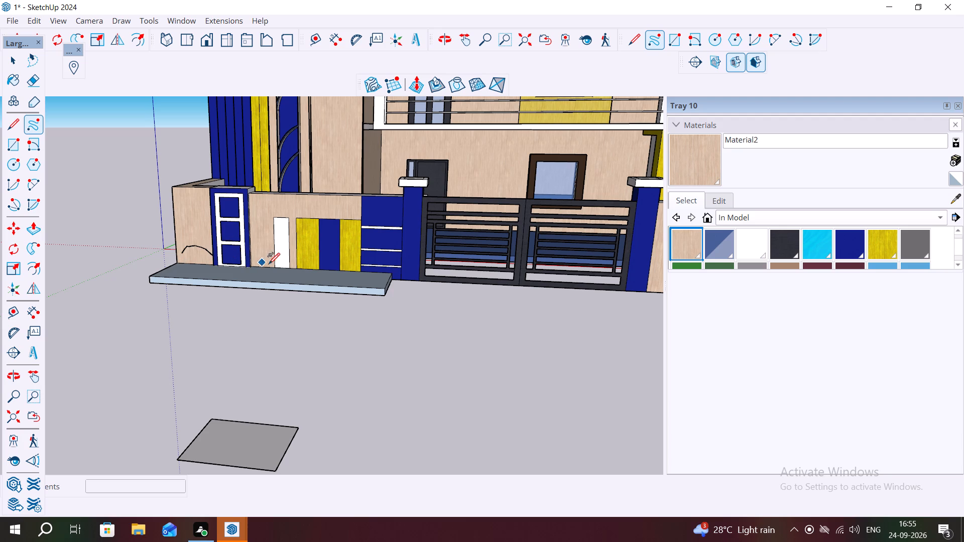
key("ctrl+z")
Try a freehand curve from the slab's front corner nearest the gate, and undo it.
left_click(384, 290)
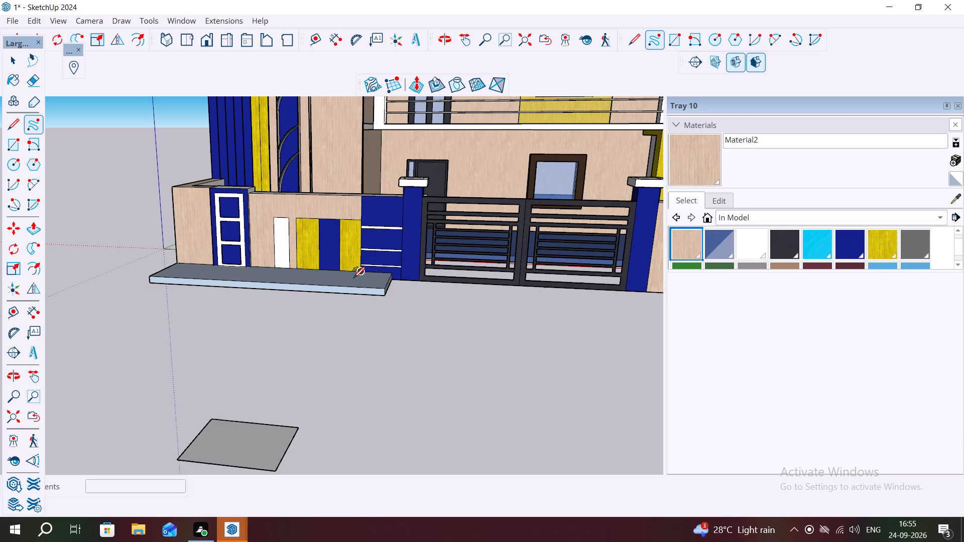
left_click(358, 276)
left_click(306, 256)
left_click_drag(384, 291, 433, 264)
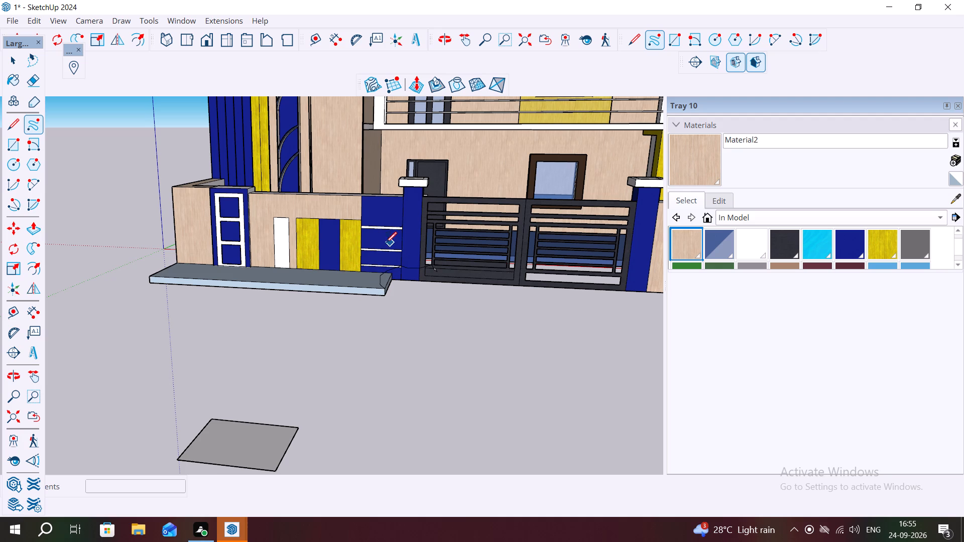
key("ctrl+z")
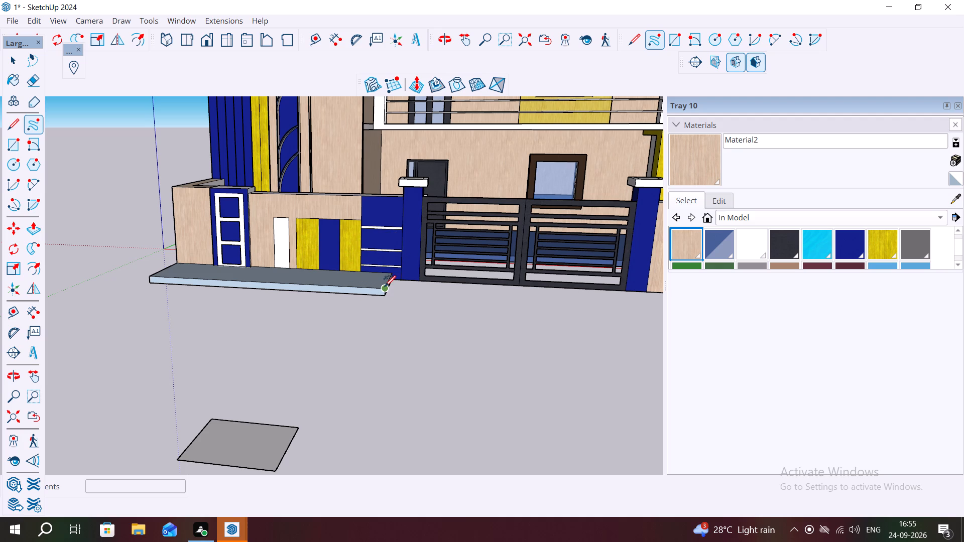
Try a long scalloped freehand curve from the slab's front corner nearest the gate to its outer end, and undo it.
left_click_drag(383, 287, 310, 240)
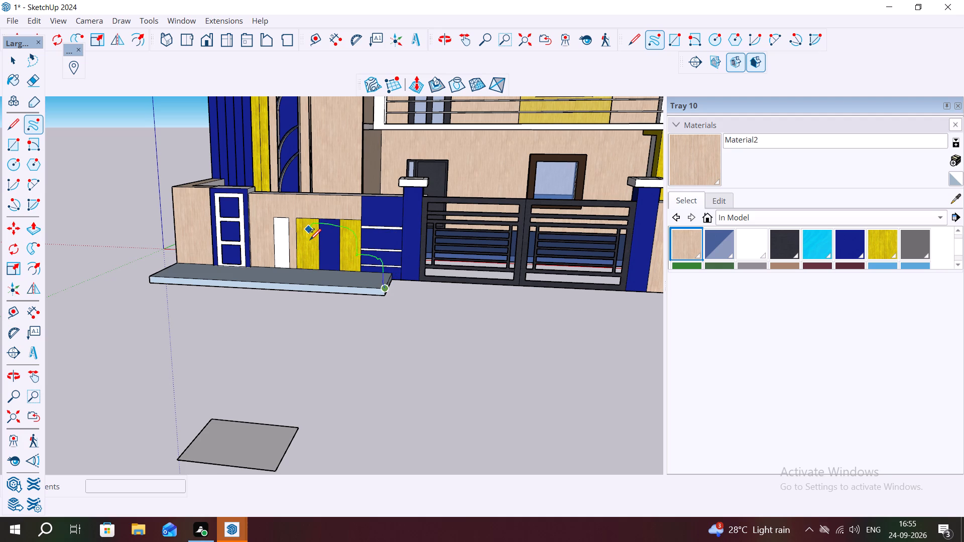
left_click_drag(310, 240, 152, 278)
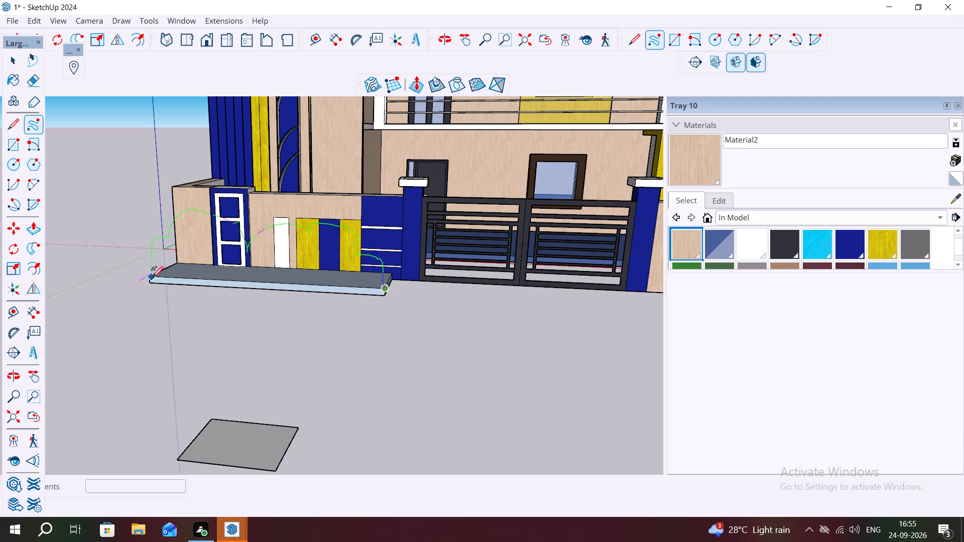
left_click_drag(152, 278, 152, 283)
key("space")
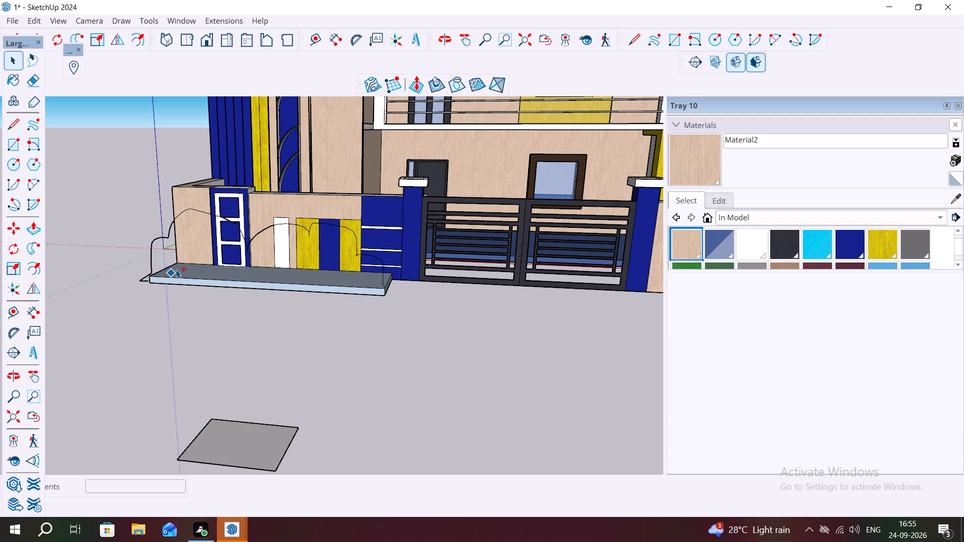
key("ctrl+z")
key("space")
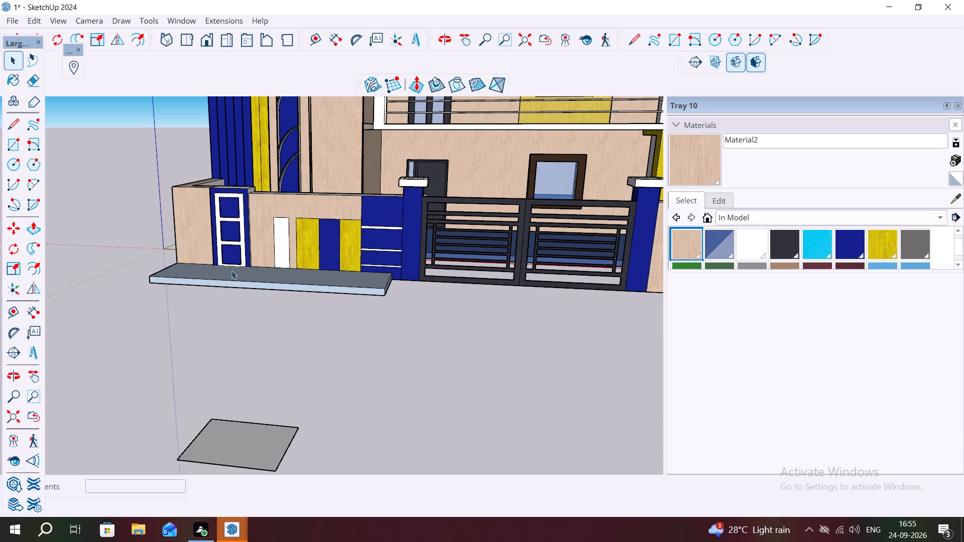
Select the slab's top face and create a bright green material based on the yellow Formica Laminate Light texture.
double_click(271, 280)
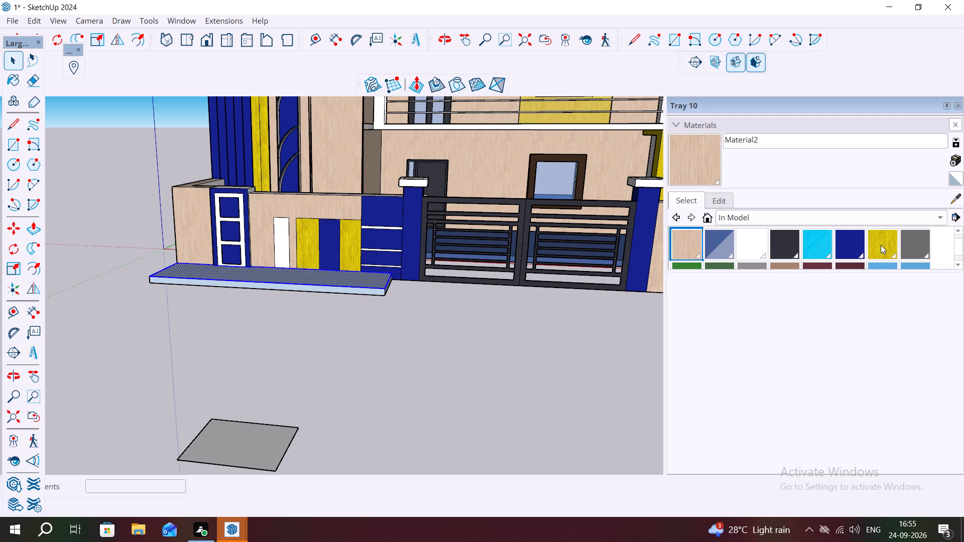
left_click(881, 245)
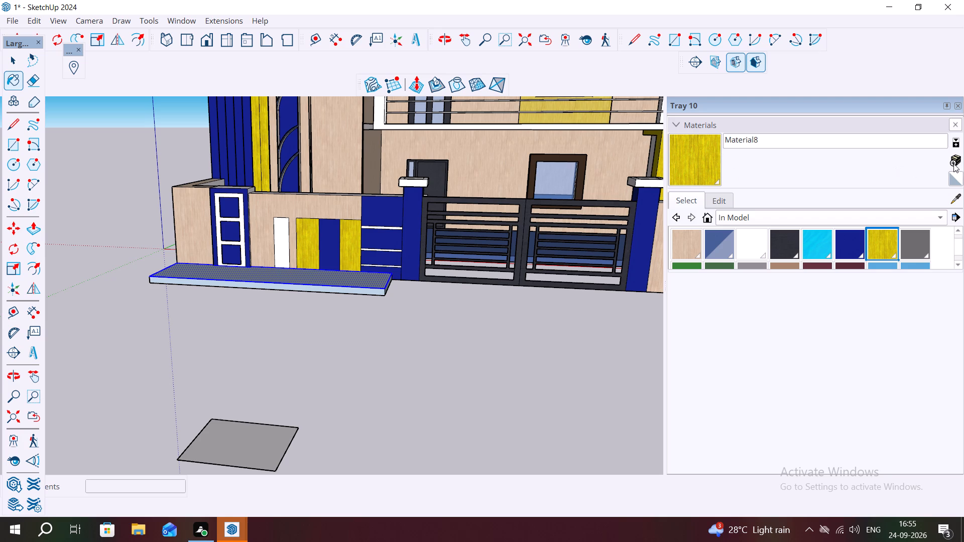
left_click(951, 160)
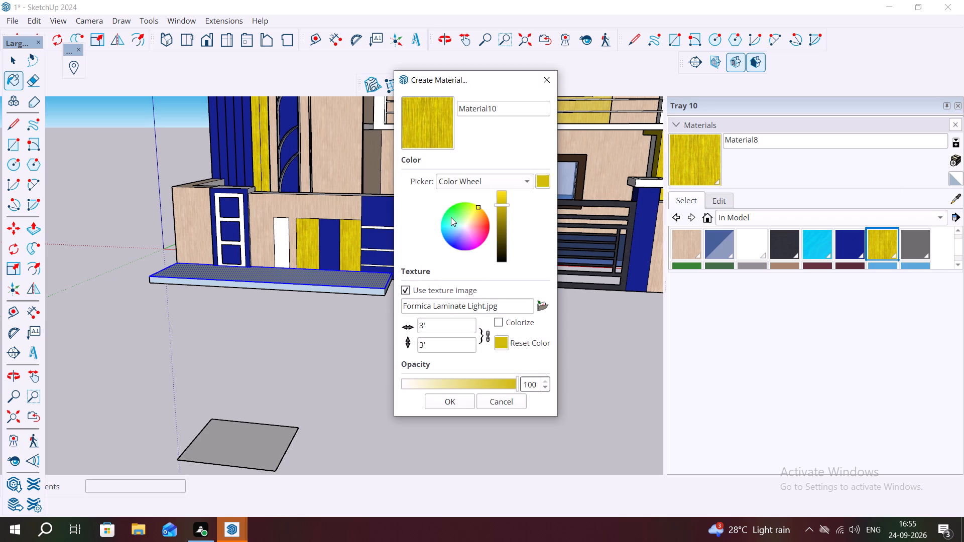
left_click(451, 217)
left_click(457, 219)
double_click(458, 222)
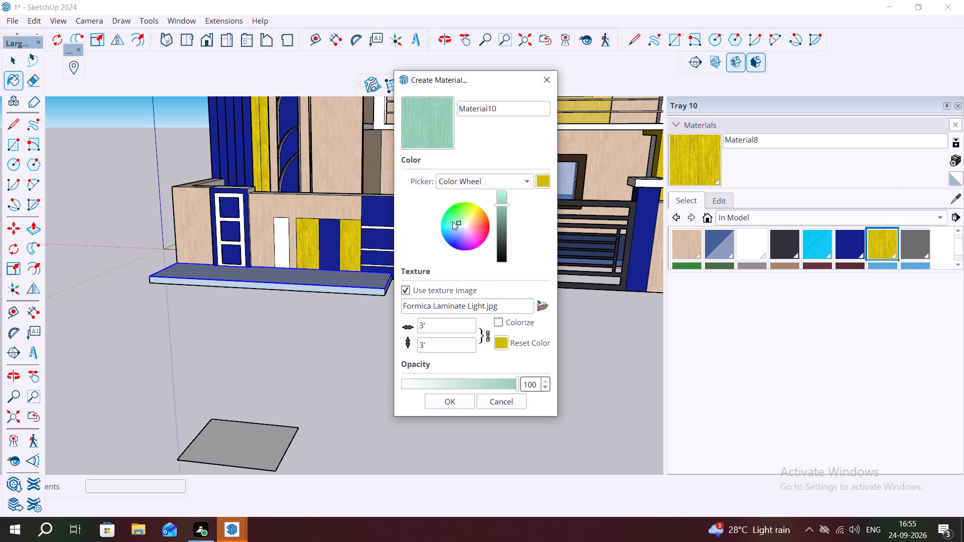
double_click(452, 220)
double_click(446, 214)
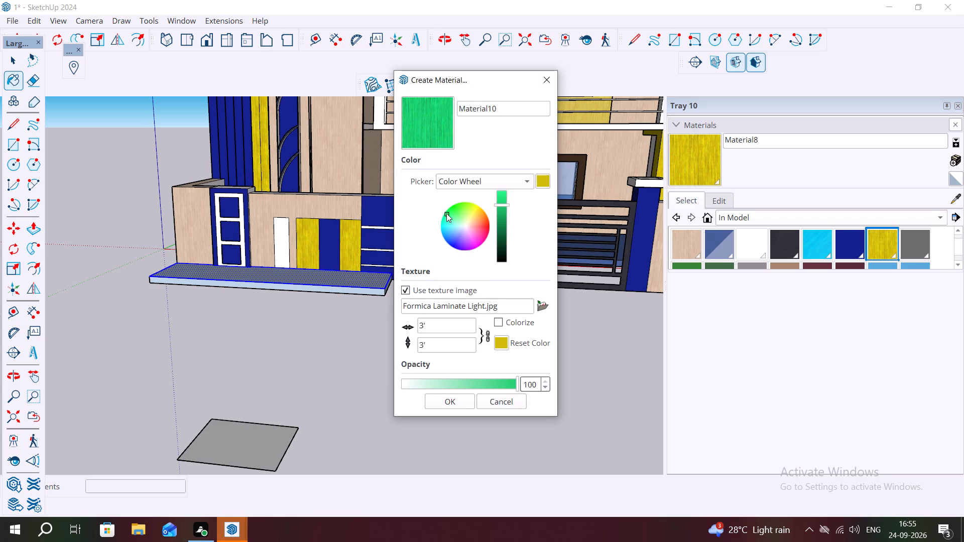
left_click(457, 402)
Paint the slab's top, underside and front face with the new green material.
left_click(318, 275)
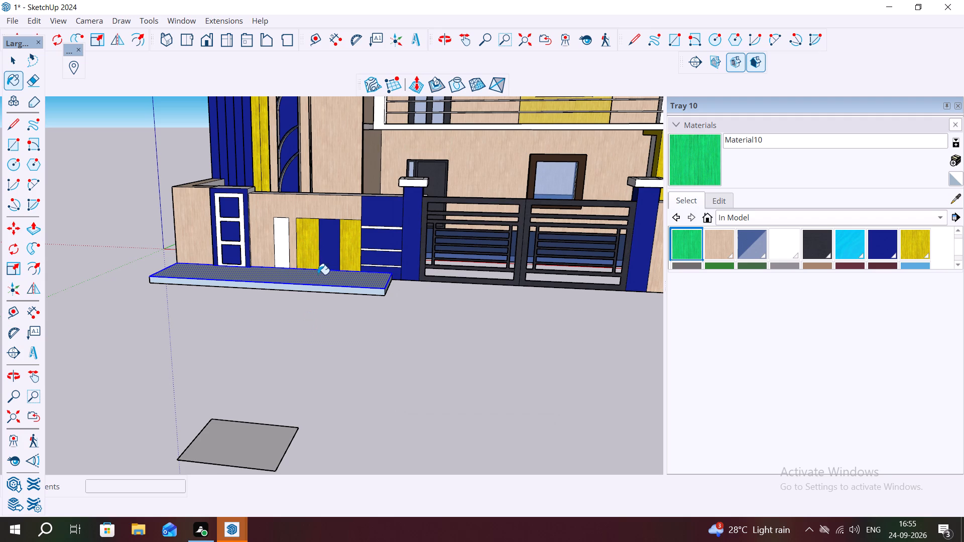
scroll(331, 273, "up", 7)
middle_click_drag(335, 287, 356, 227)
left_click(356, 252)
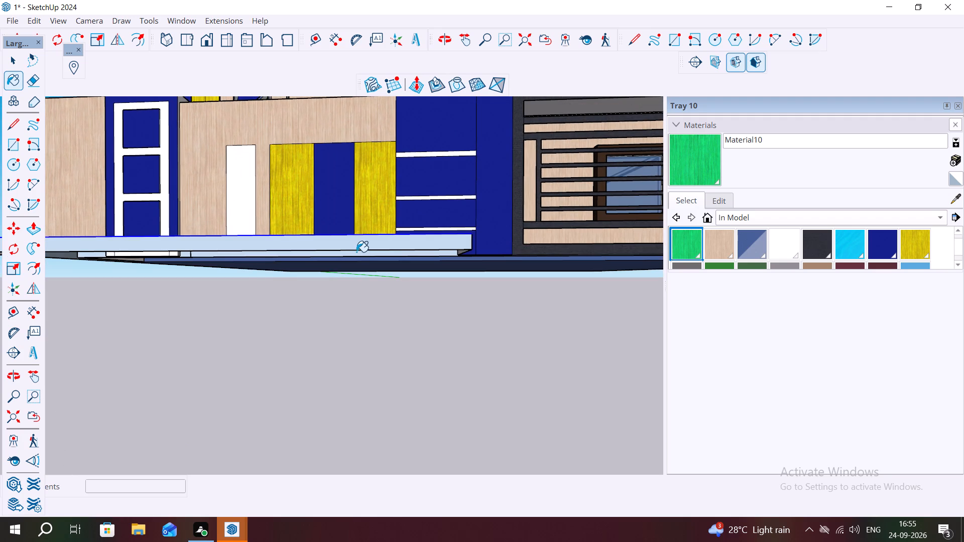
scroll(372, 249, "up", 2)
middle_click_drag(372, 248, 377, 180)
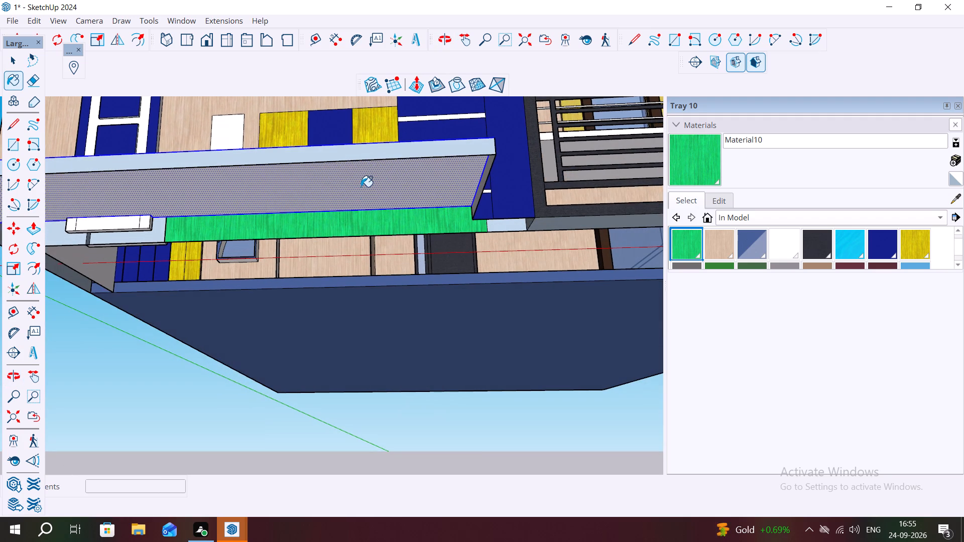
left_click(361, 187)
left_click(404, 156)
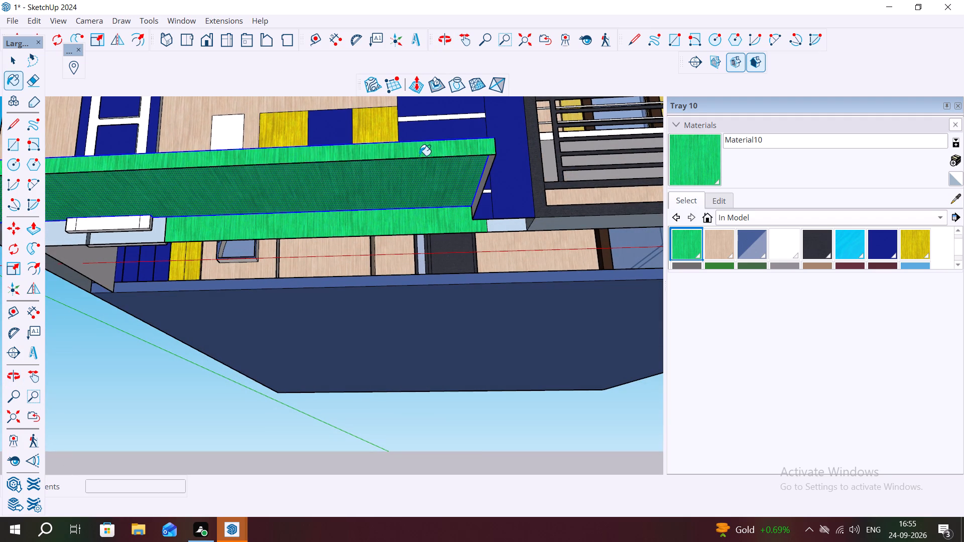
middle_click_drag(419, 156, 441, 455)
scroll(437, 445, "up", 3)
scroll(455, 385, "down", 10)
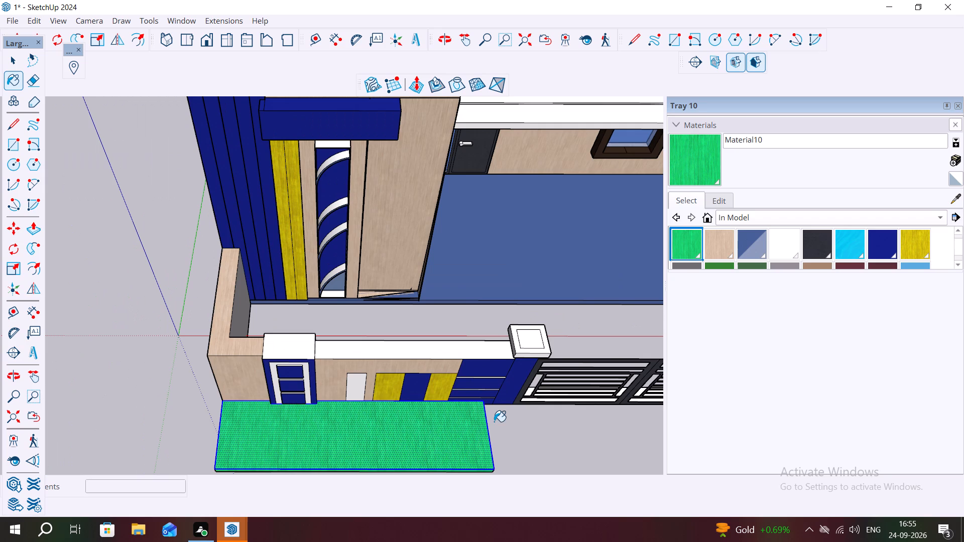
key("Escape")
key("space")
Create a second green material from the current one, keeping the same colour, Formica Laminate Light texture and 3' size.
middle_click_drag(486, 448, 321, 311)
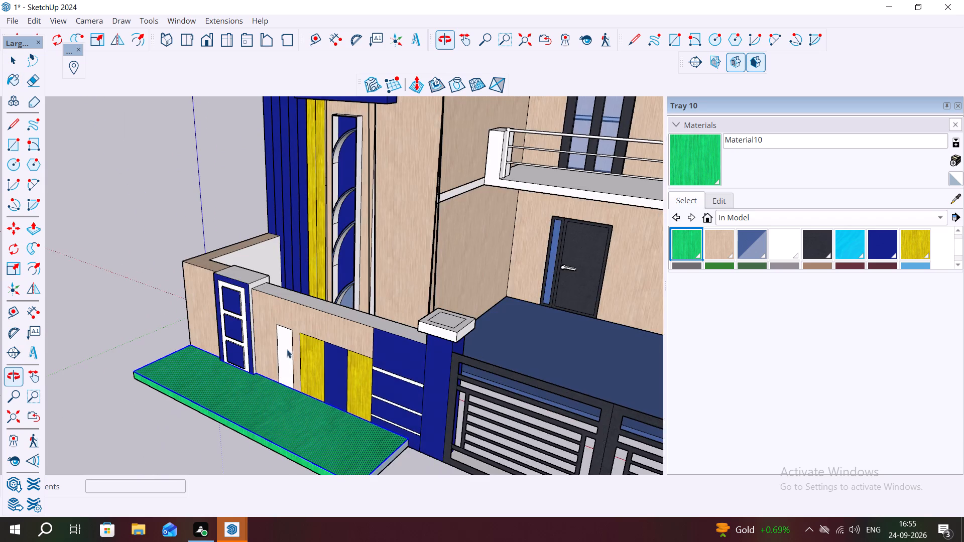
scroll(321, 414, "up", 2)
key("space")
scroll(316, 405, "down", 1)
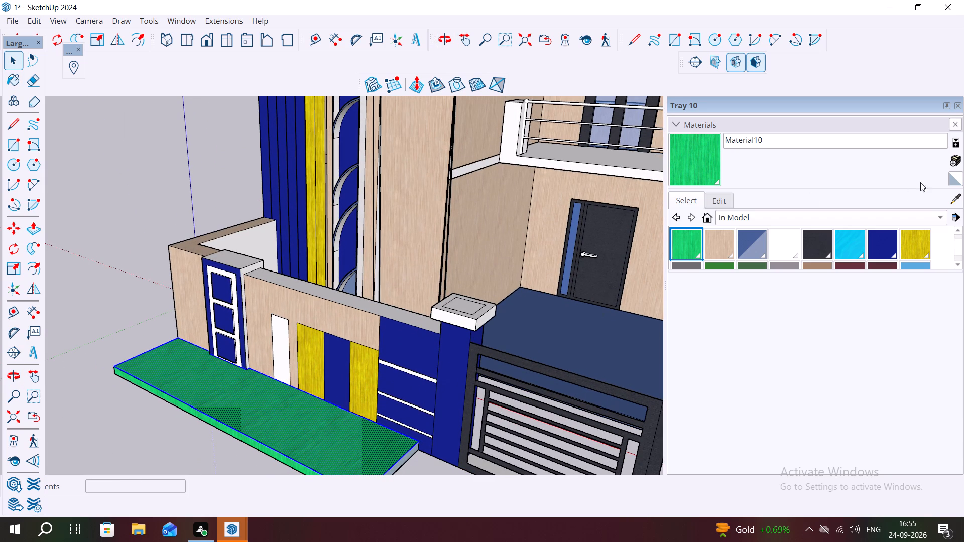
left_click(952, 162)
scroll(442, 221, "down", 1)
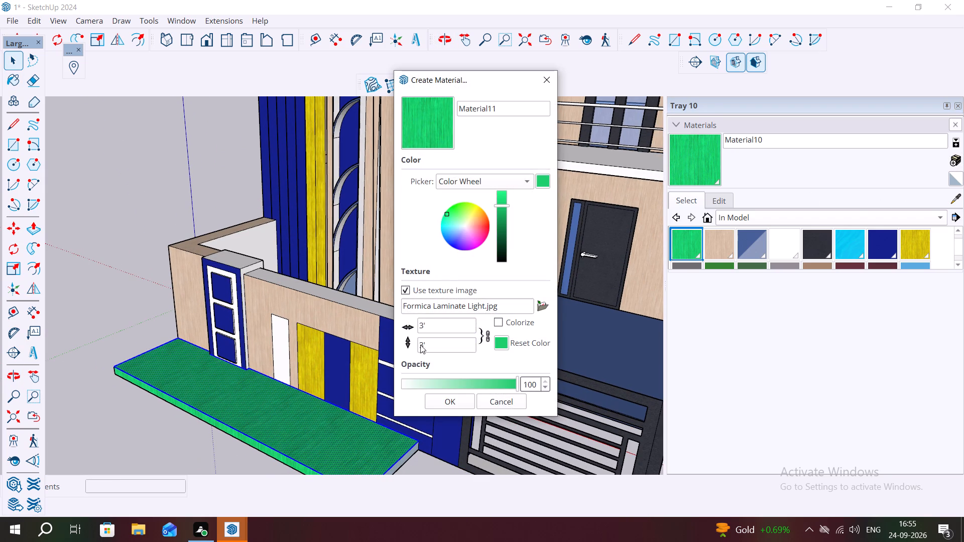
left_click(448, 404)
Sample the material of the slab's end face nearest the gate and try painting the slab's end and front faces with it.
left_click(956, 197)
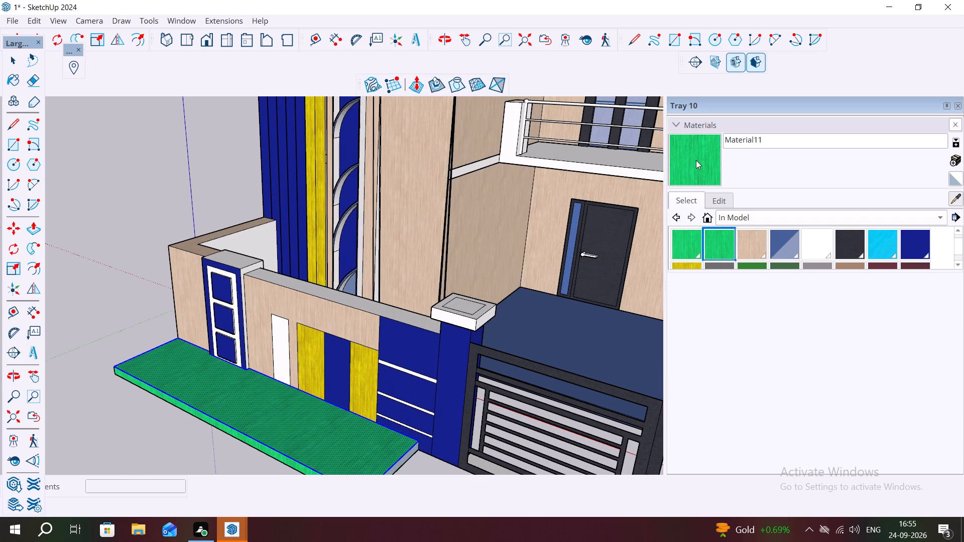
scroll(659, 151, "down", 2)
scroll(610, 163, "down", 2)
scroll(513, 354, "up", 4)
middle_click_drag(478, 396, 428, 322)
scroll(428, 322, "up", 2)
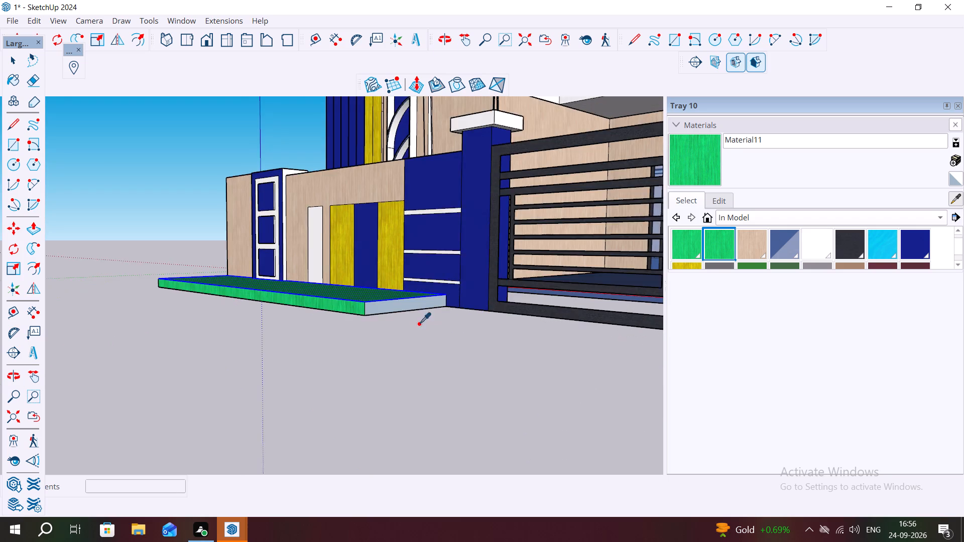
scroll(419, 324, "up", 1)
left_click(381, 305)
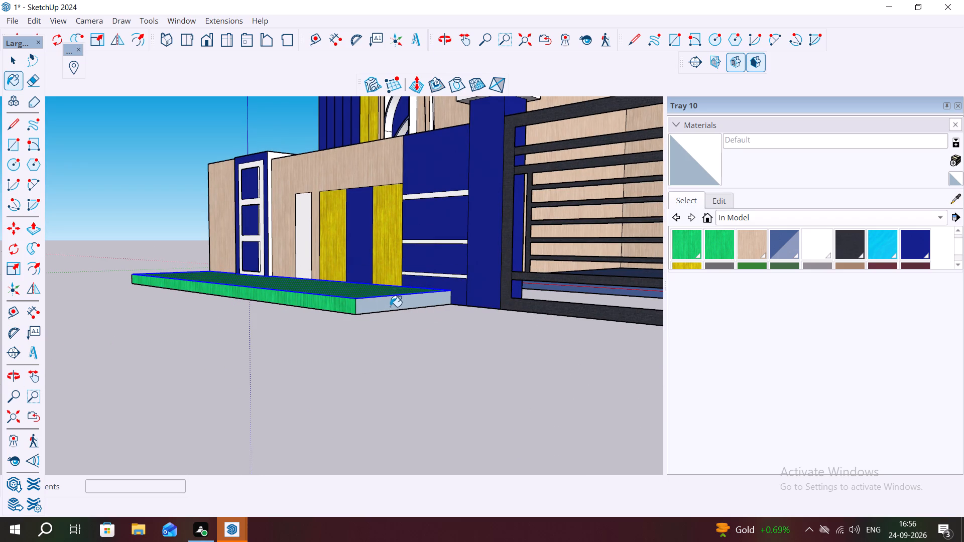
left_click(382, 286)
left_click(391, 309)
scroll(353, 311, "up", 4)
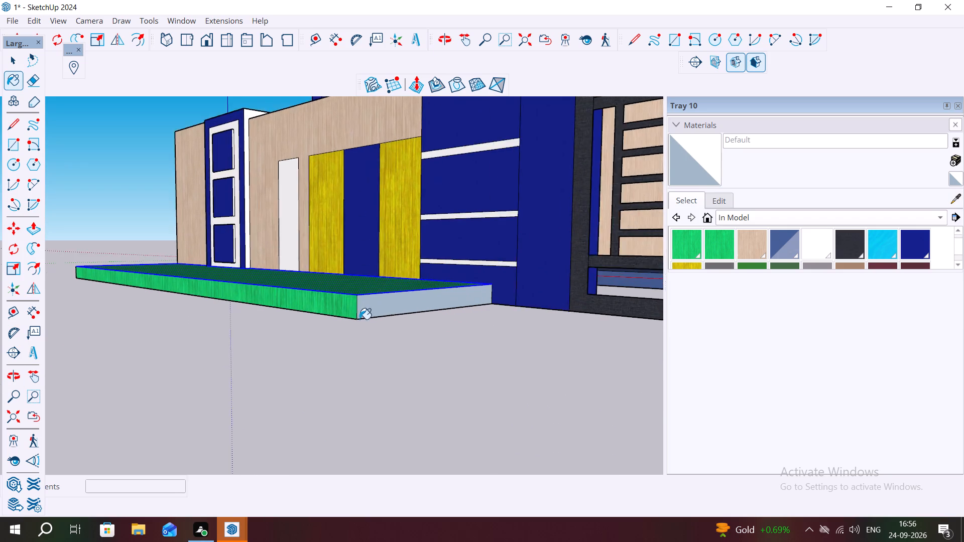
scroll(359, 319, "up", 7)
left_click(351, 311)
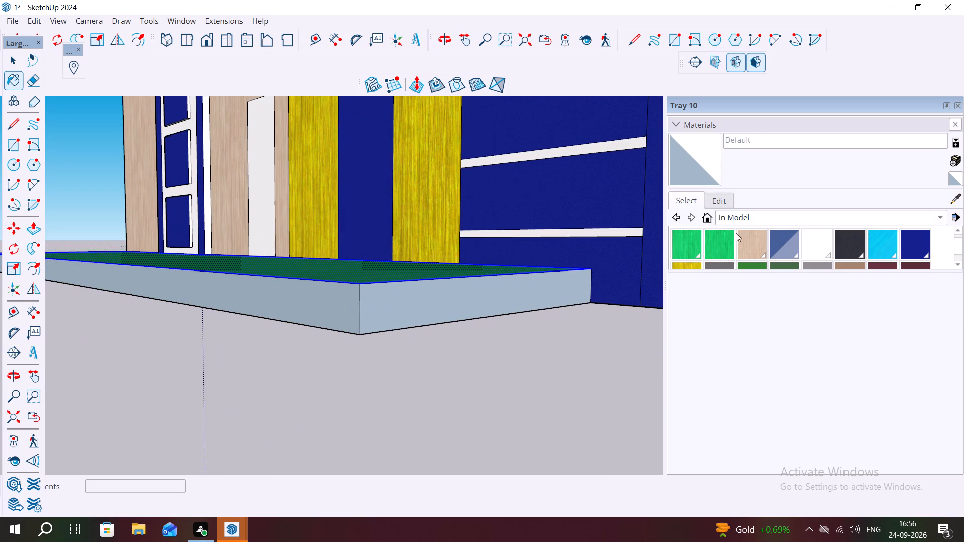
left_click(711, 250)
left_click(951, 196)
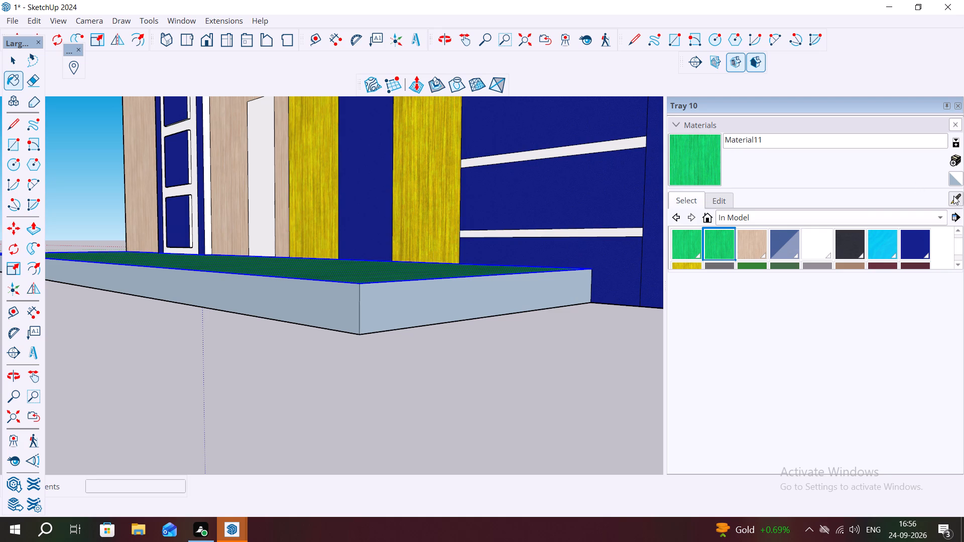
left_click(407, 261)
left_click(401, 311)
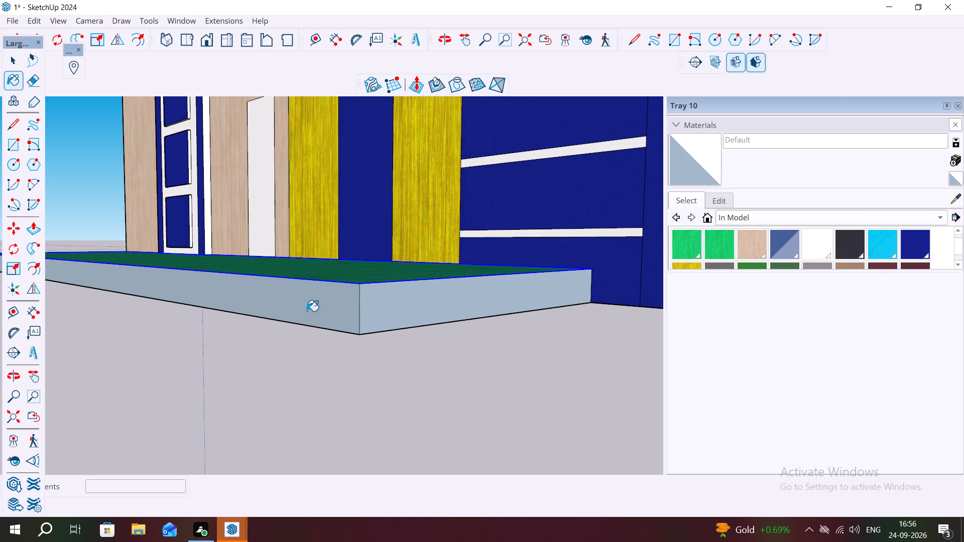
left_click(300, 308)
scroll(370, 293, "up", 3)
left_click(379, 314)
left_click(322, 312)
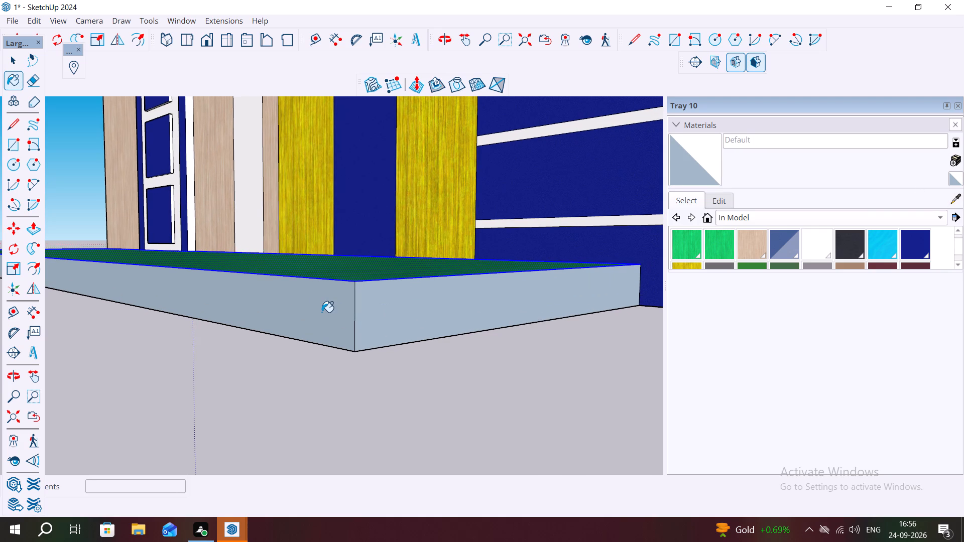
Paint the slab's end face nearest the gate with the second green material, Material11.
key("Escape")
key("space")
left_click(383, 321)
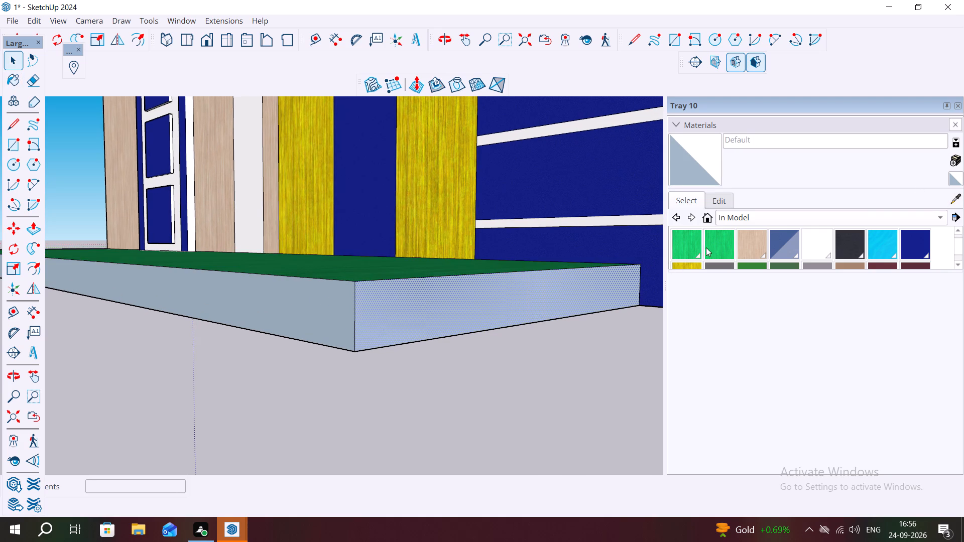
left_click(713, 244)
left_click(522, 307)
key("space")
Paint the slab's long front face with the first green material, Material10.
left_click(326, 314)
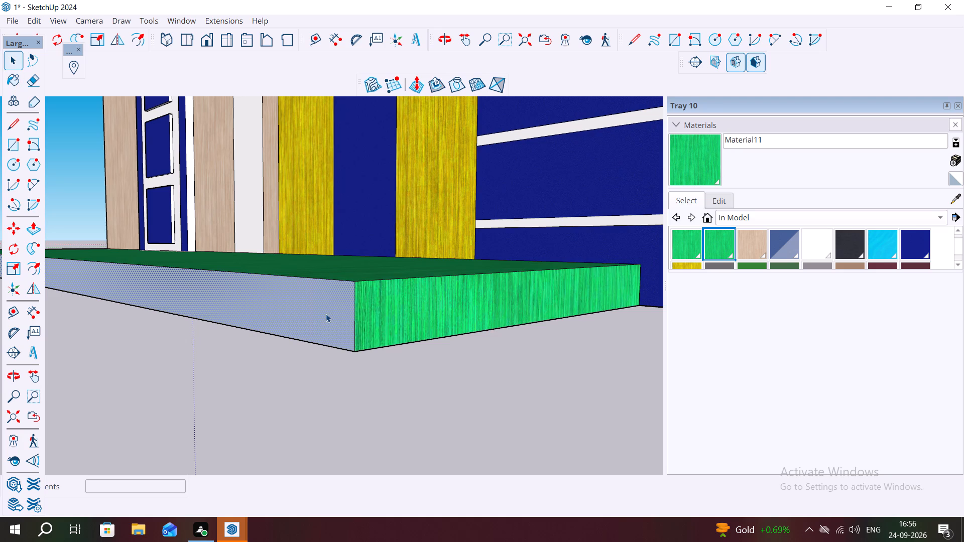
left_click(680, 239)
left_click(321, 316)
scroll(415, 338, "down", 3)
middle_click_drag(532, 347, 596, 425)
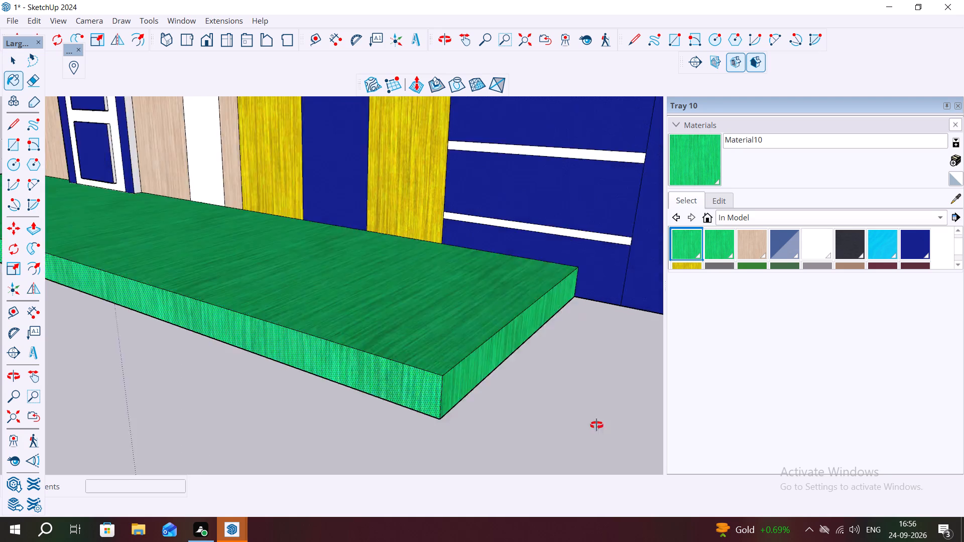
middle_click_drag(596, 425, 692, 514)
scroll(513, 245, "down", 6)
key("Escape")
key("space")
scroll(554, 278, "down", 10)
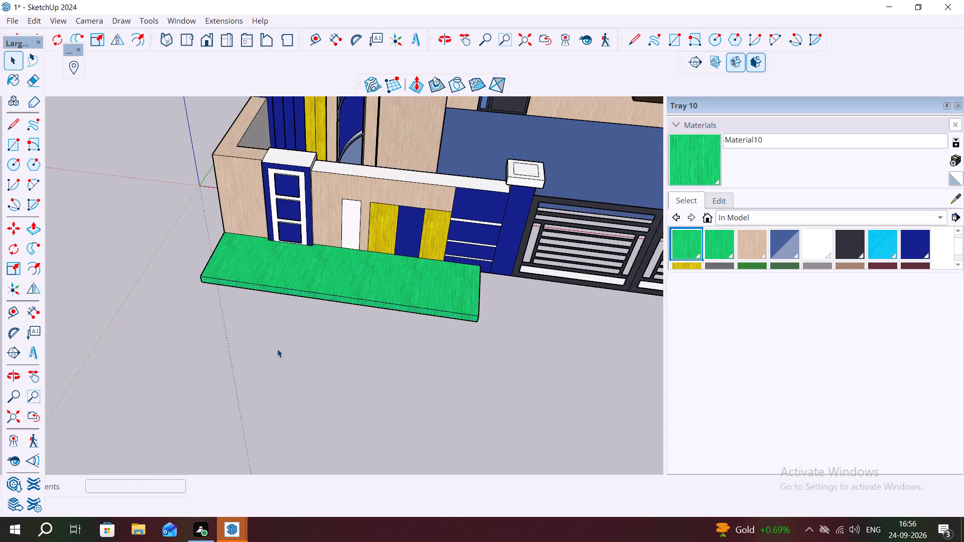
Paint the slab's outer end face, at the compound wall's corner, with green Material11.
middle_click_drag(145, 292, 420, 291)
scroll(249, 345, "up", 3)
middle_click_drag(283, 347, 370, 282)
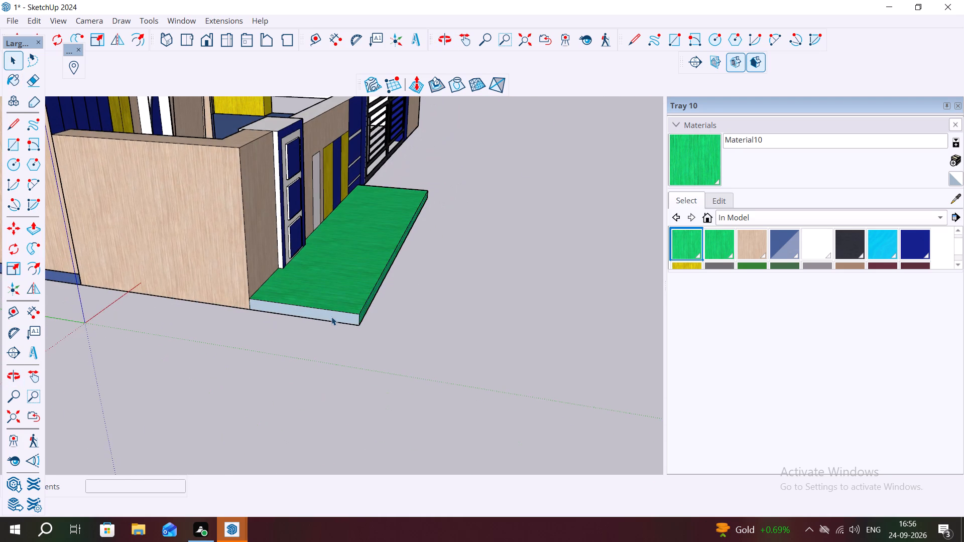
left_click(331, 317)
left_click(718, 240)
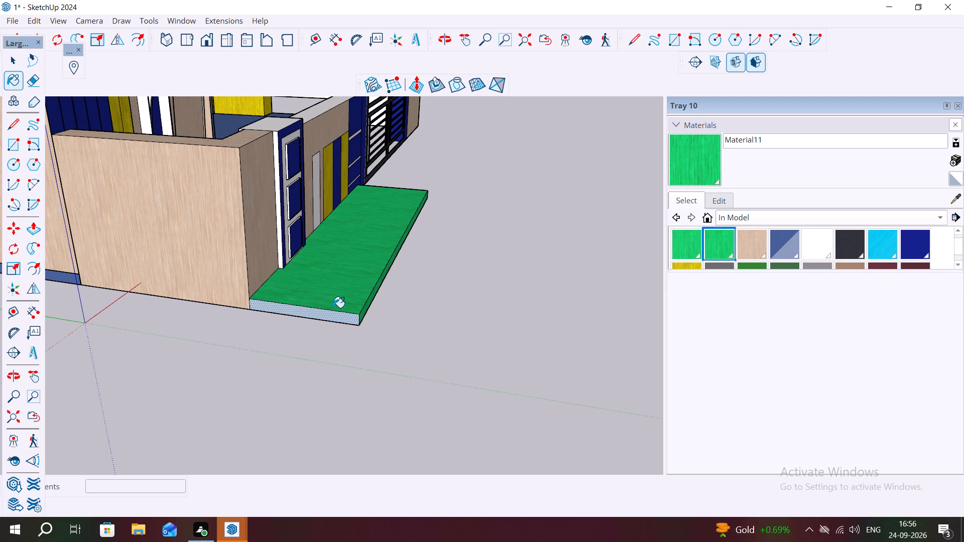
left_click(326, 320)
left_click_drag(343, 323, 338, 321)
scroll(337, 323, "up", 2)
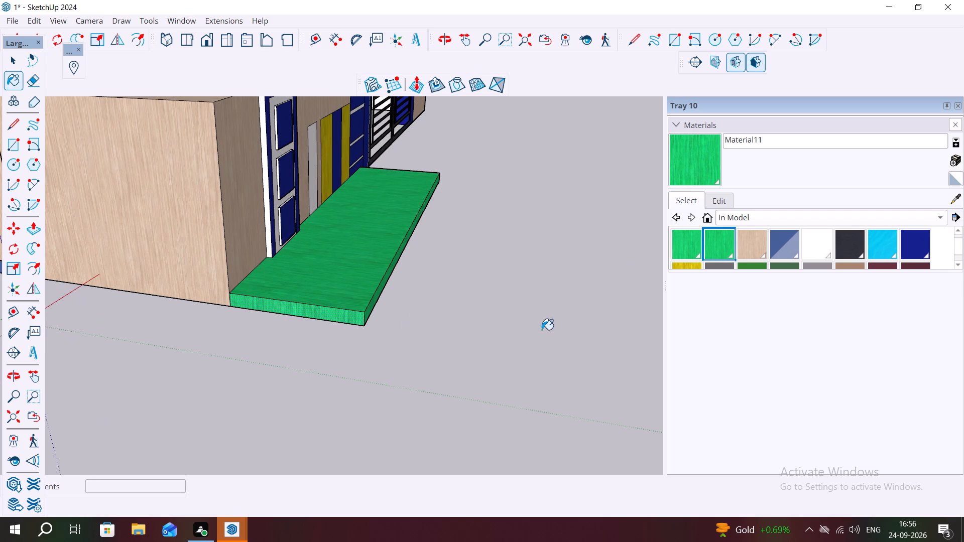
key("Escape")
key("space")
Delete the small stray white rectangle lying on the ground in front of the compound.
middle_click_drag(374, 325, 2, 310)
middle_click_drag(253, 240, 298, 340)
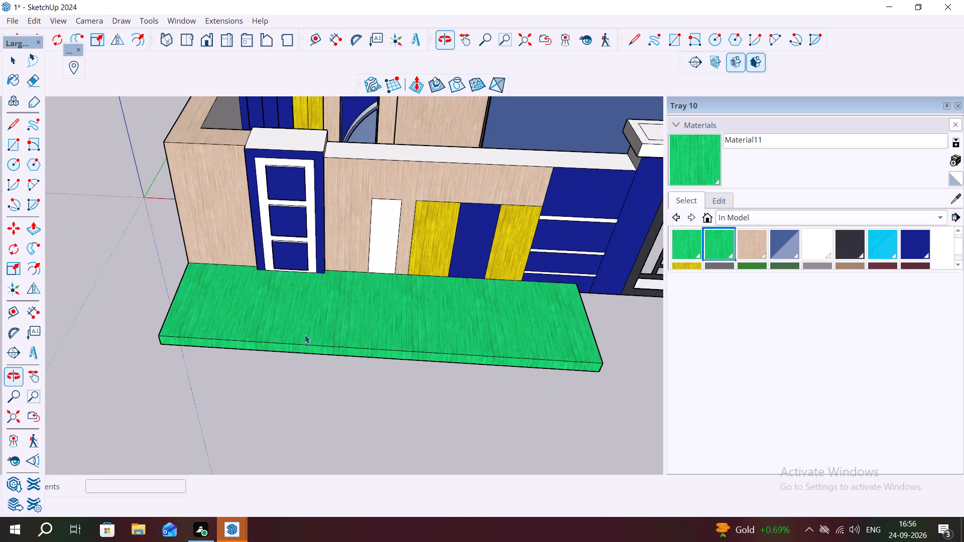
scroll(365, 326, "down", 14)
scroll(391, 205, "down", 1)
scroll(394, 209, "up", 1)
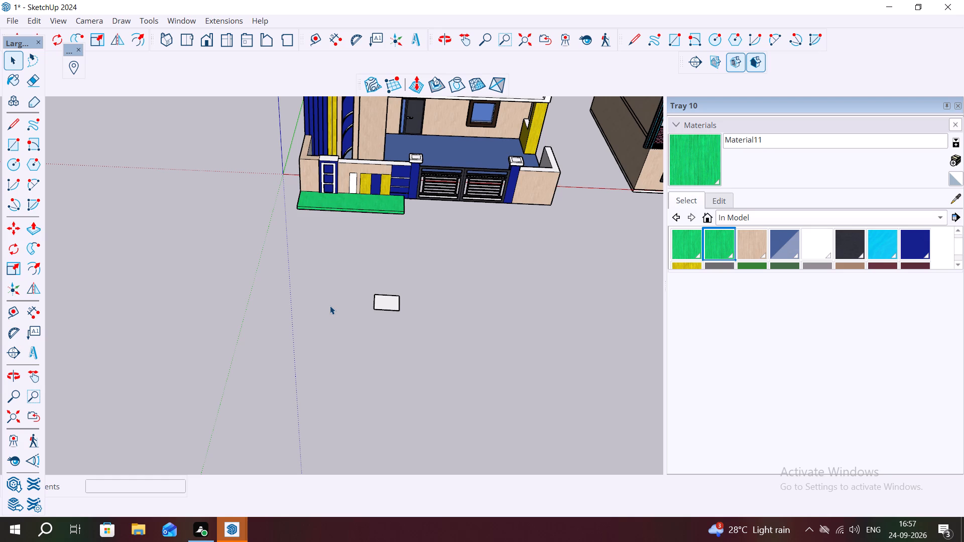
double_click(388, 308)
key("Delete")
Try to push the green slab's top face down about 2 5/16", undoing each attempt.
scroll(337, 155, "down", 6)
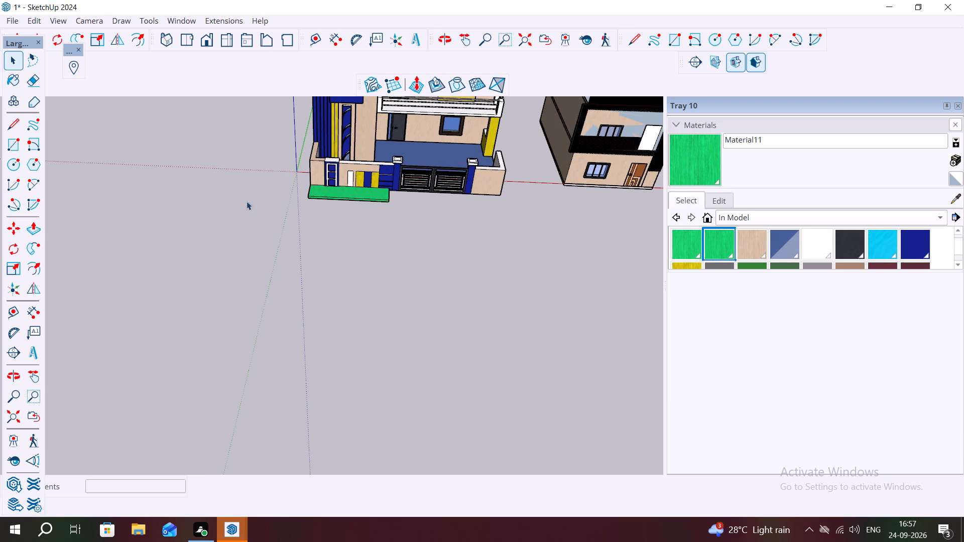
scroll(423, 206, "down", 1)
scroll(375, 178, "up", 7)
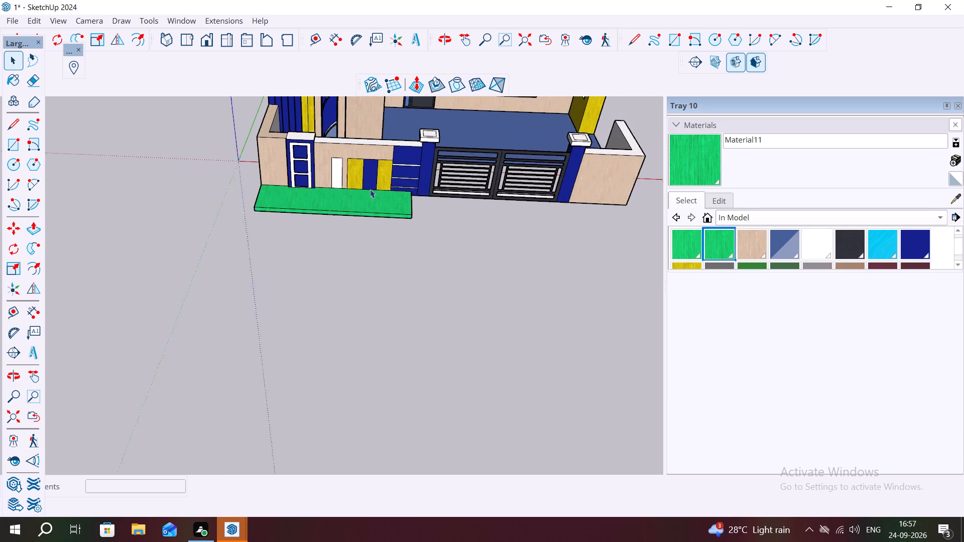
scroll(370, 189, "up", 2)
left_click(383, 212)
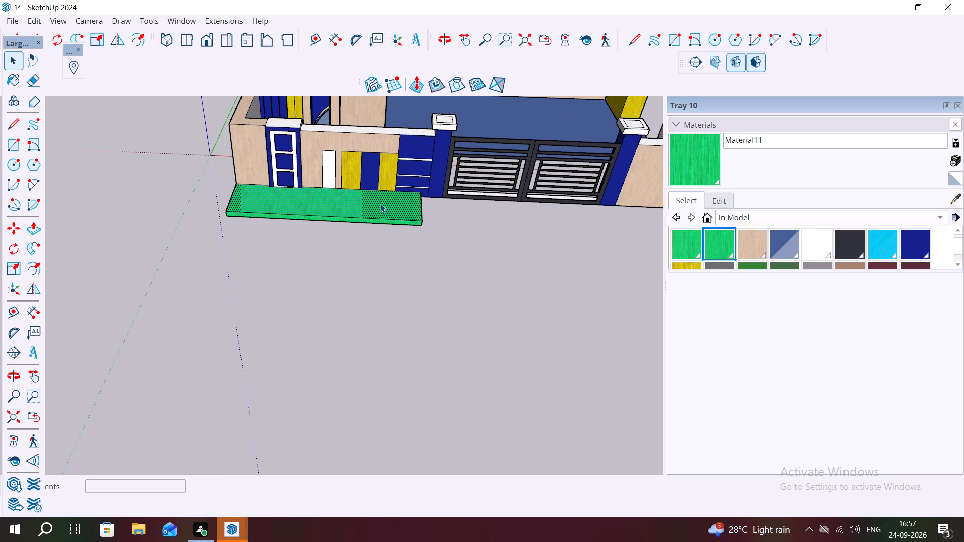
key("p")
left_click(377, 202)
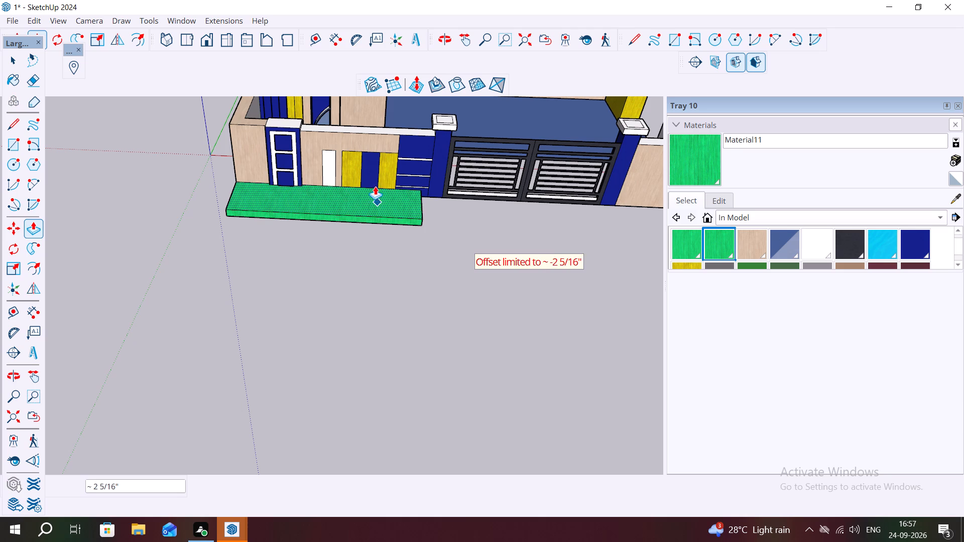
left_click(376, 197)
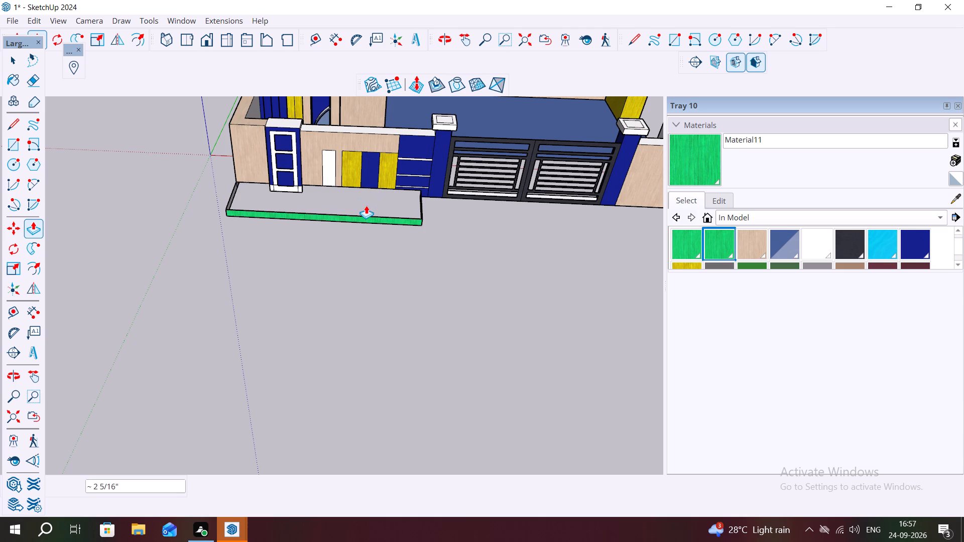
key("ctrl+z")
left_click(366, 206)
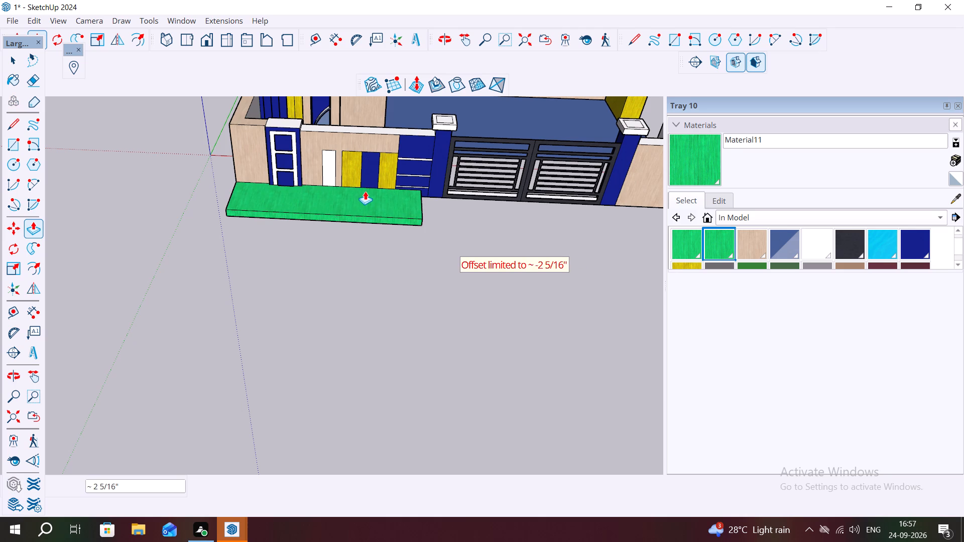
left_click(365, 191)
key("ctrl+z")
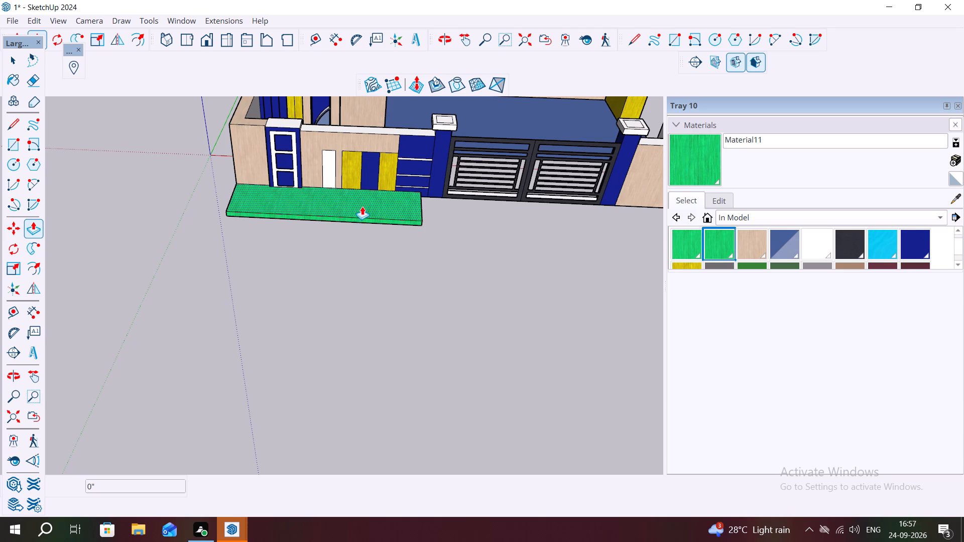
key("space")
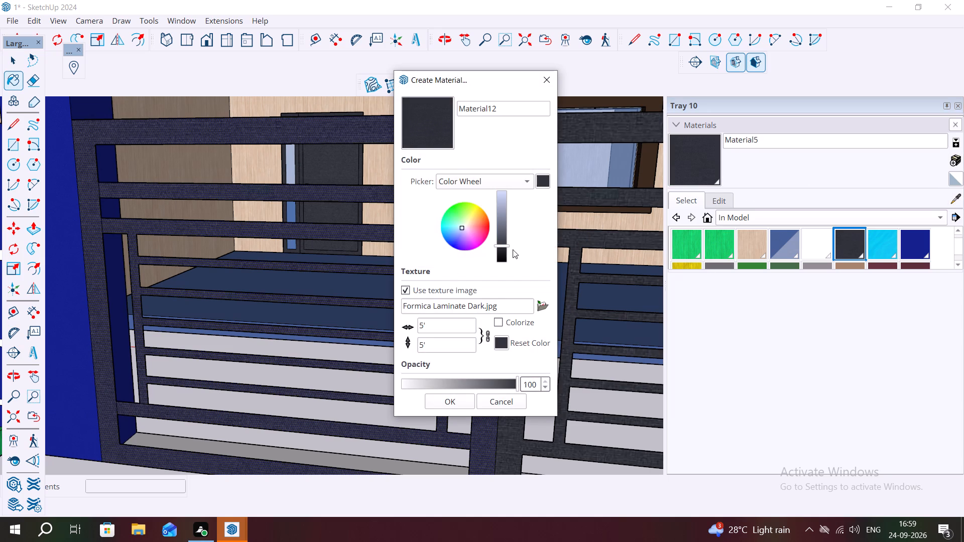
Create a near-black version of the gate's dark laminate material by darkening its colour.
left_click(504, 258)
left_click(506, 259)
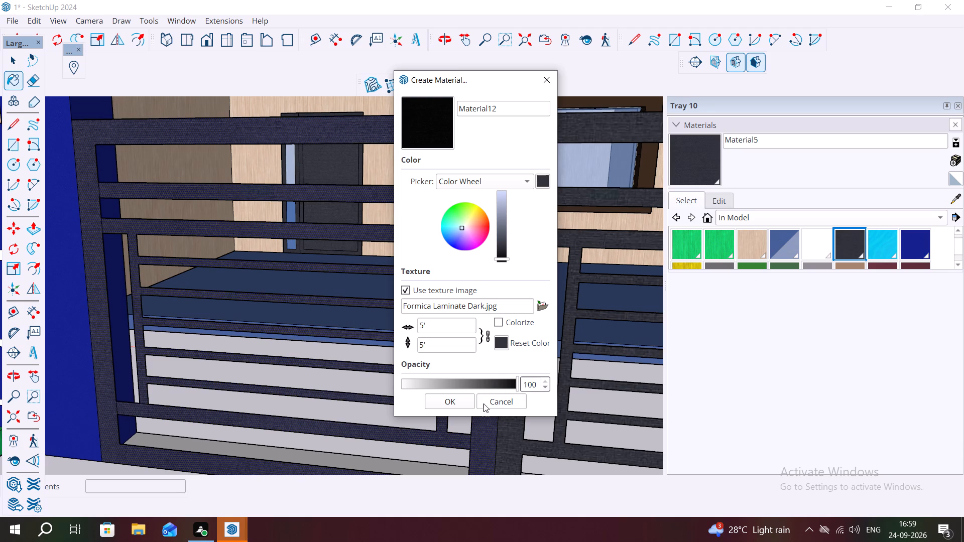
left_click(462, 401)
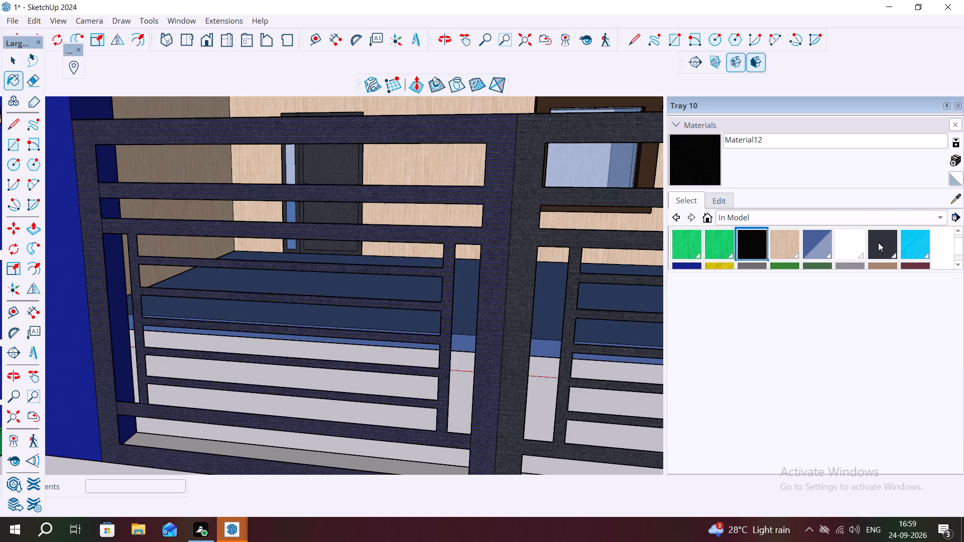
Paint both leaves of the compound gate with the new black material, Material12.
left_click(956, 196)
left_click(710, 168)
left_click(515, 254)
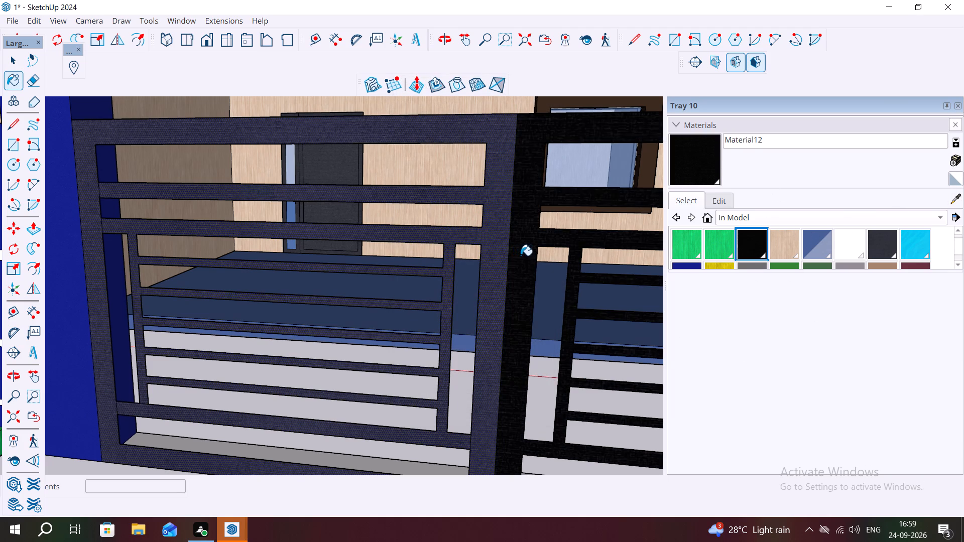
left_click(499, 258)
scroll(524, 254, "down", 3)
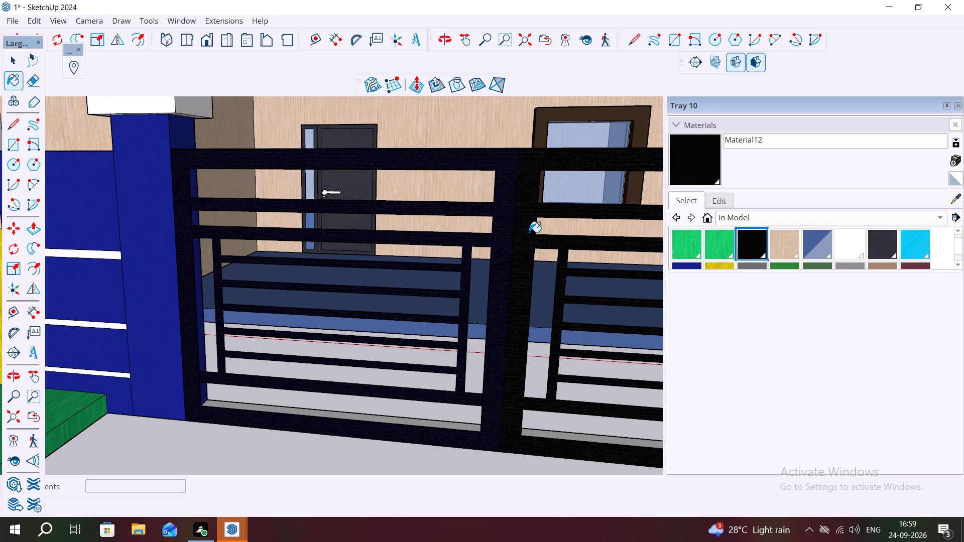
key("Escape")
type("v")
key("space")
key("space")
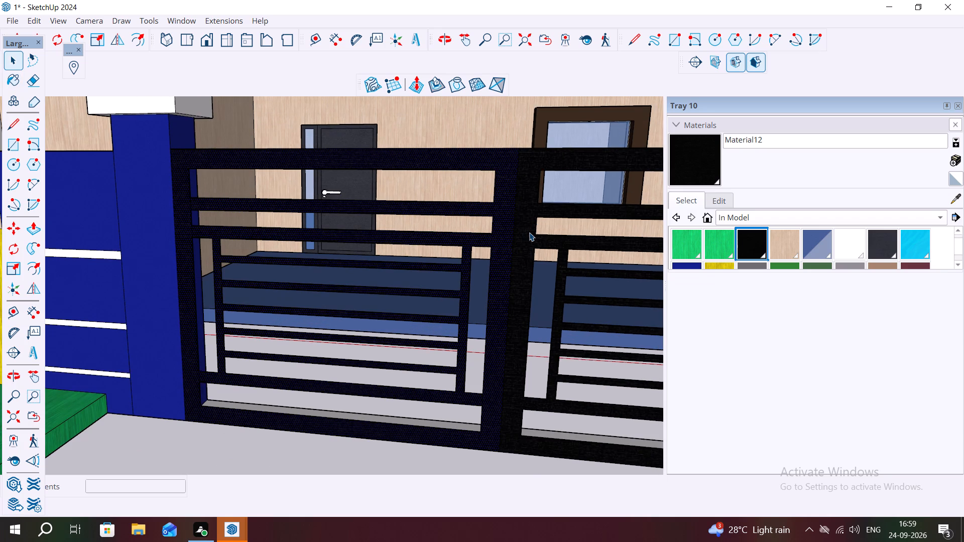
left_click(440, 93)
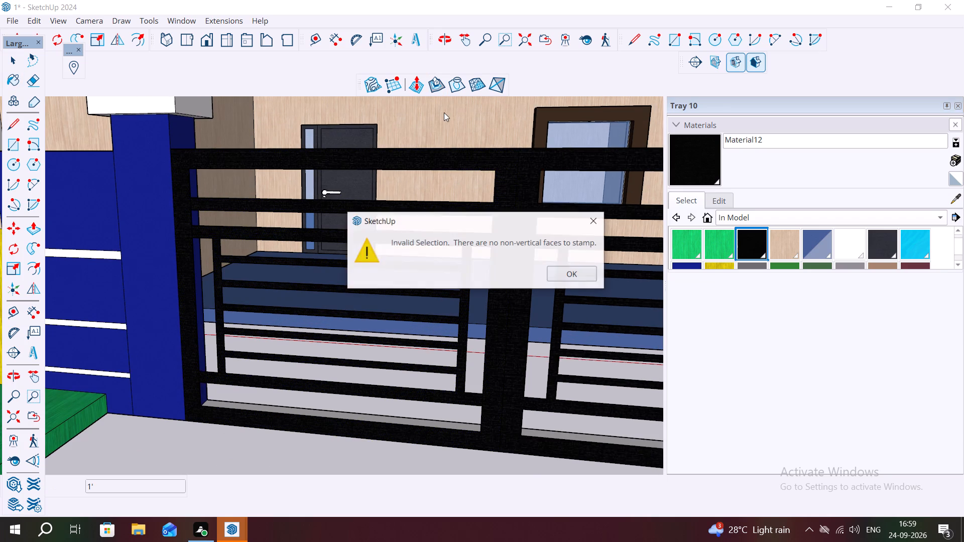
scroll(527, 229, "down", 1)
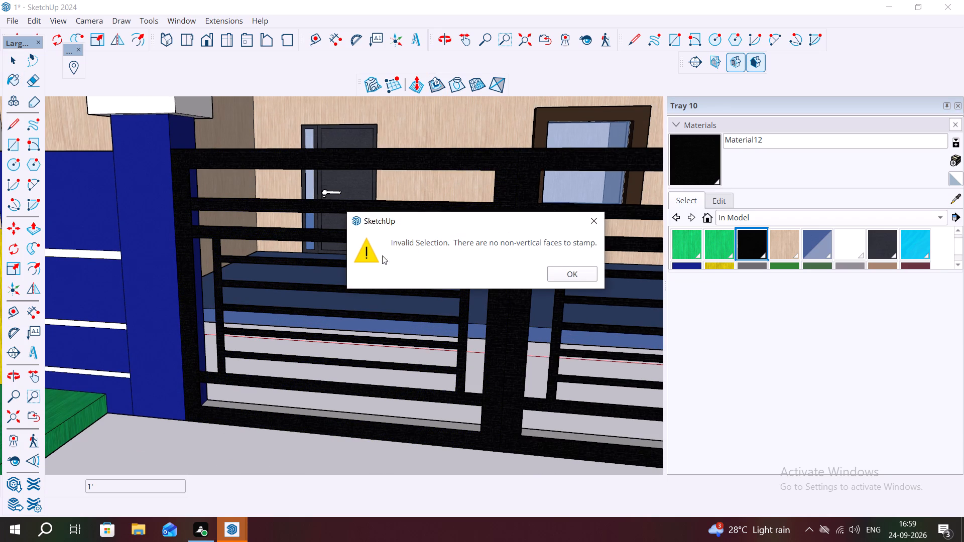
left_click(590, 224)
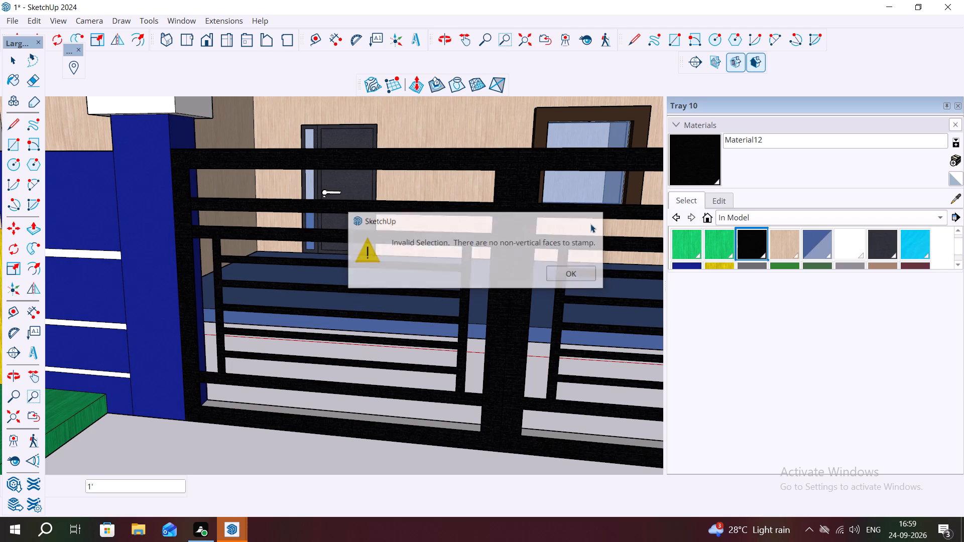
Draw a line about 4' 8" long across the green slab's top, from its front edge to the wall beside the blue-framed panel.
scroll(430, 261, "down", 3)
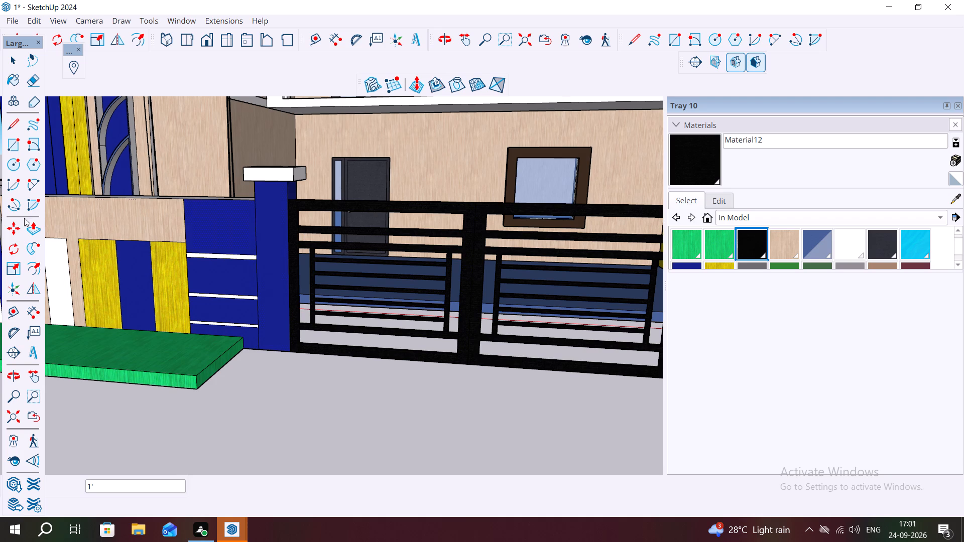
scroll(787, 236, "down", 8)
scroll(217, 321, "up", 3)
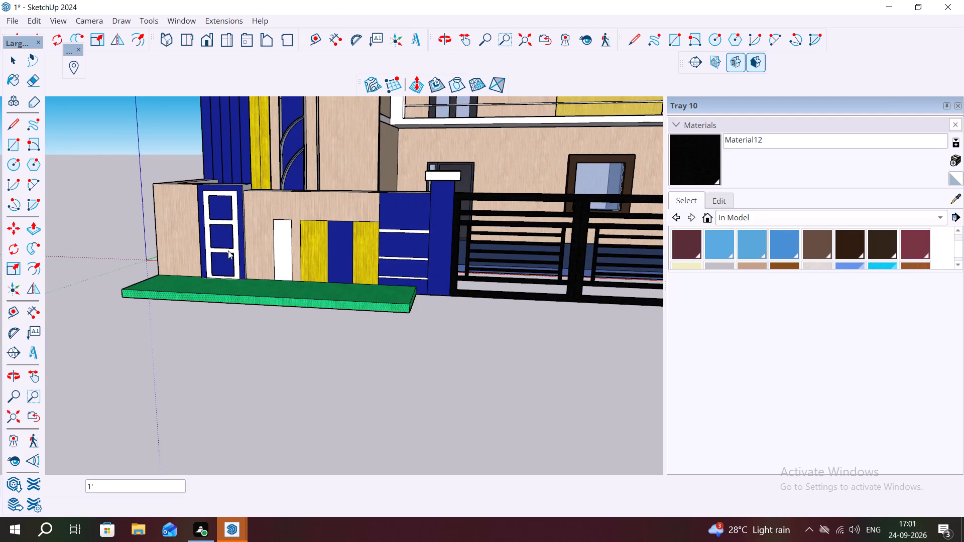
scroll(228, 250, "up", 2)
middle_click_drag(262, 244, 471, 189)
scroll(471, 189, "up", 1)
middle_click_drag(421, 245, 367, 293)
key("space")
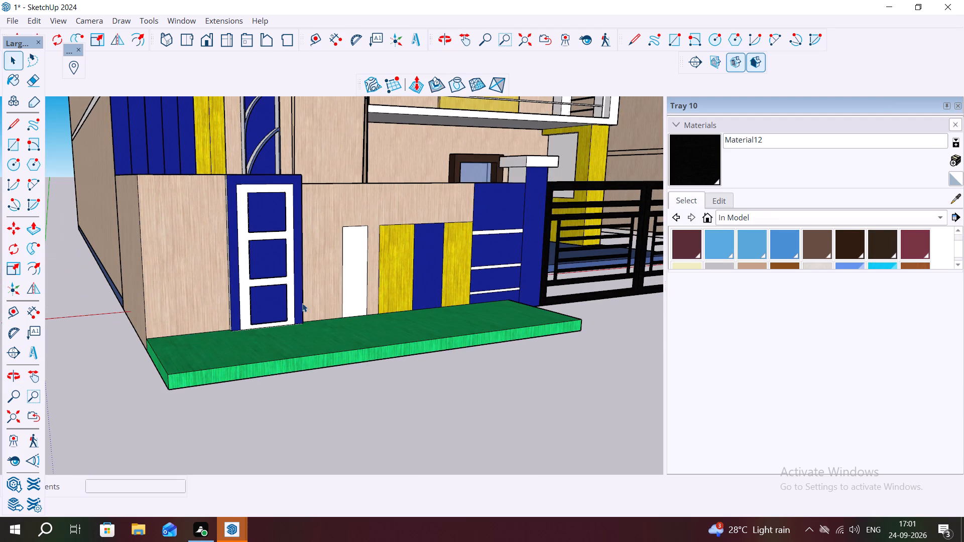
scroll(295, 386, "up", 4)
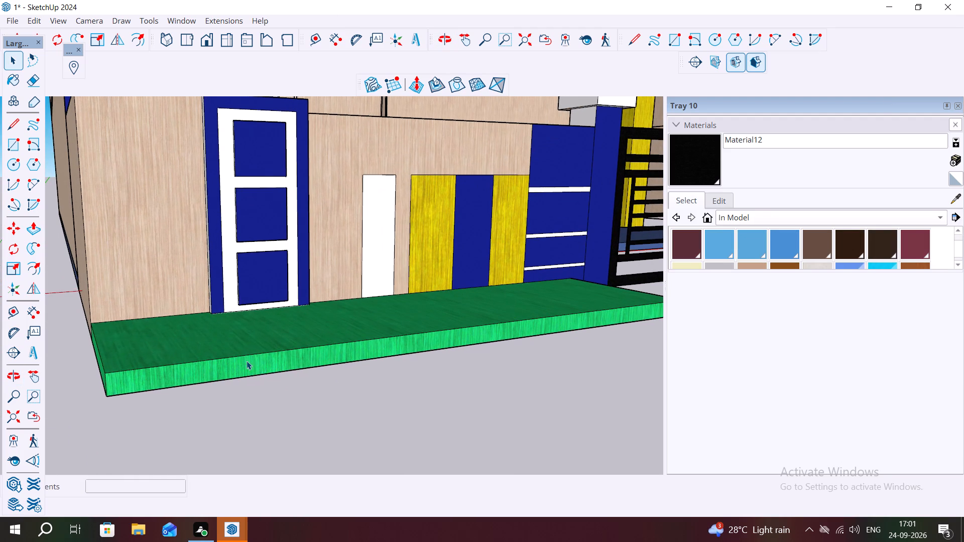
scroll(247, 359, "up", 2)
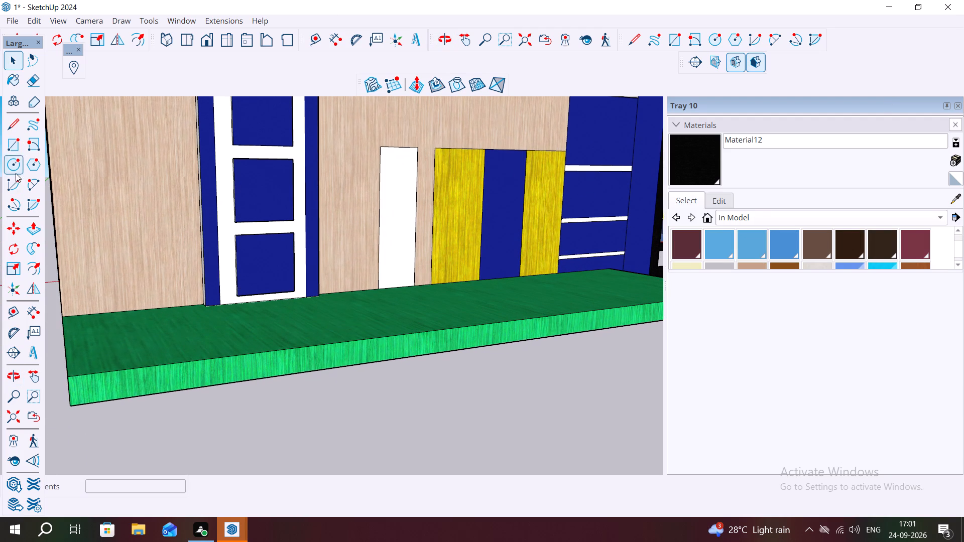
left_click(7, 125)
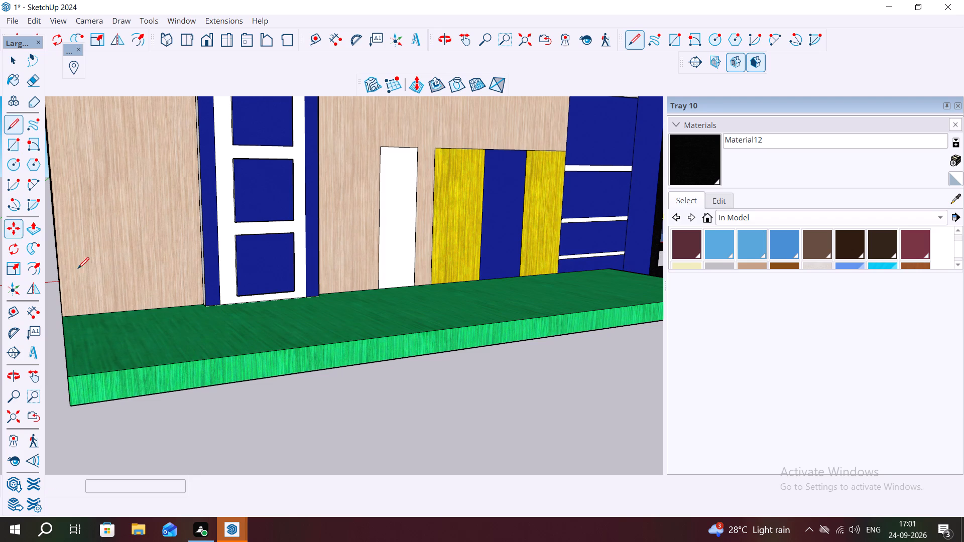
left_click(155, 367)
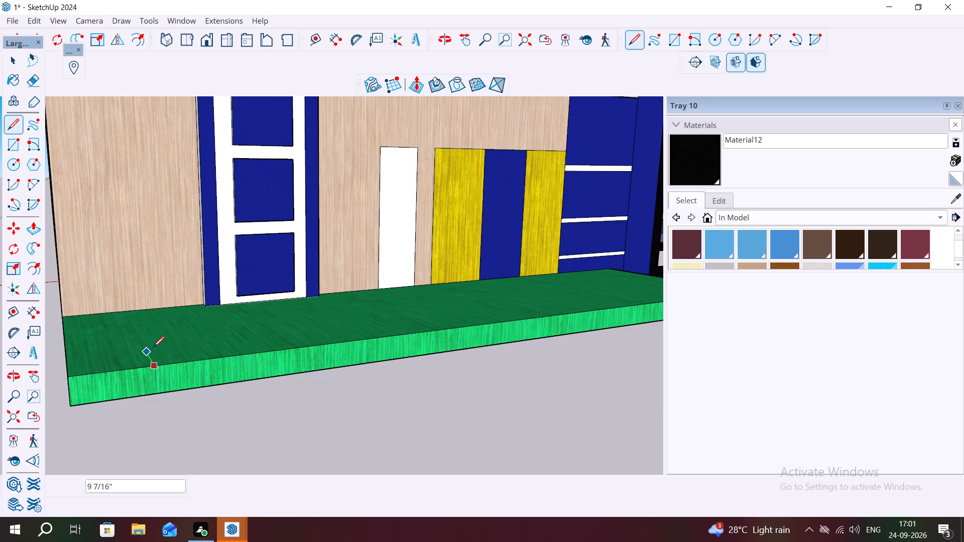
left_click(185, 306)
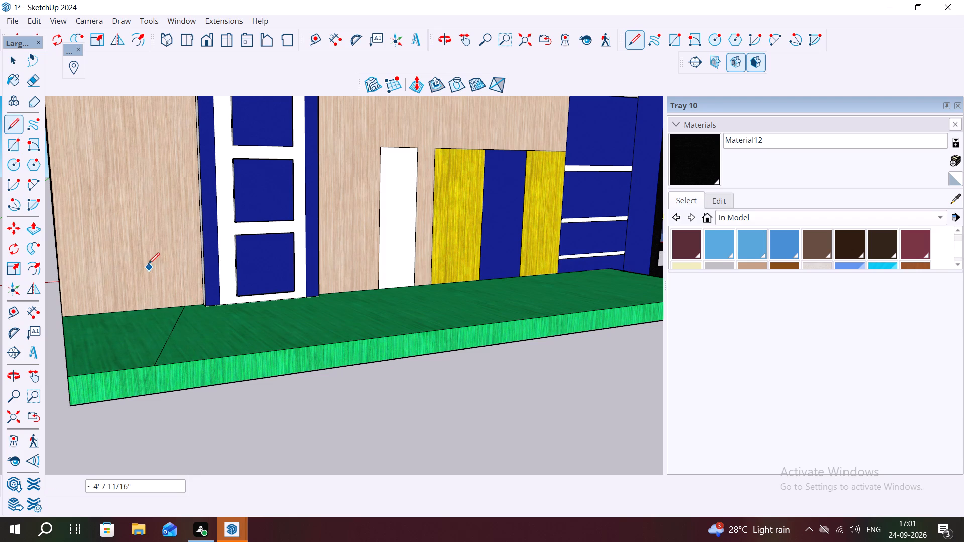
key("Escape")
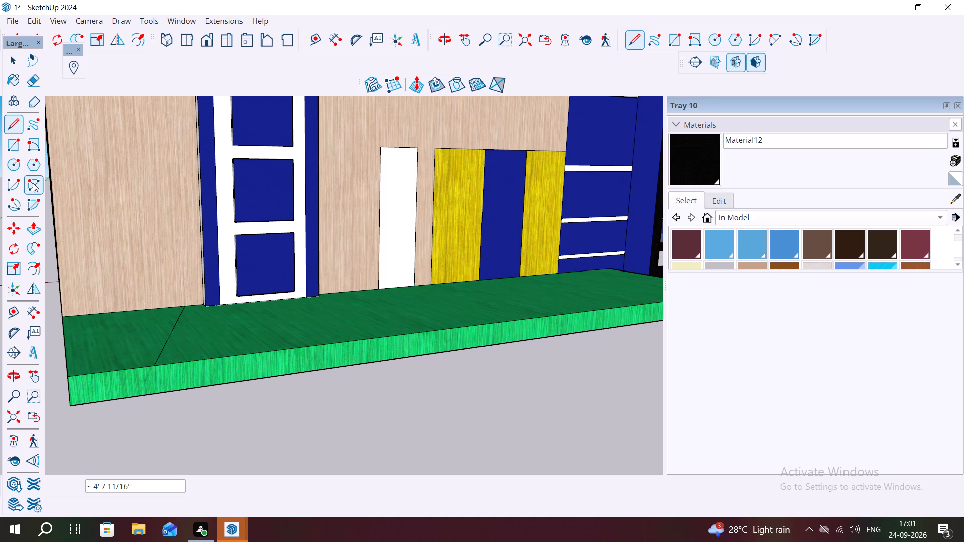
Draw a two-point arc between the line's endpoints on the slab's top, bulging toward the compound wall's outer corner.
left_click(33, 183)
left_click(157, 366)
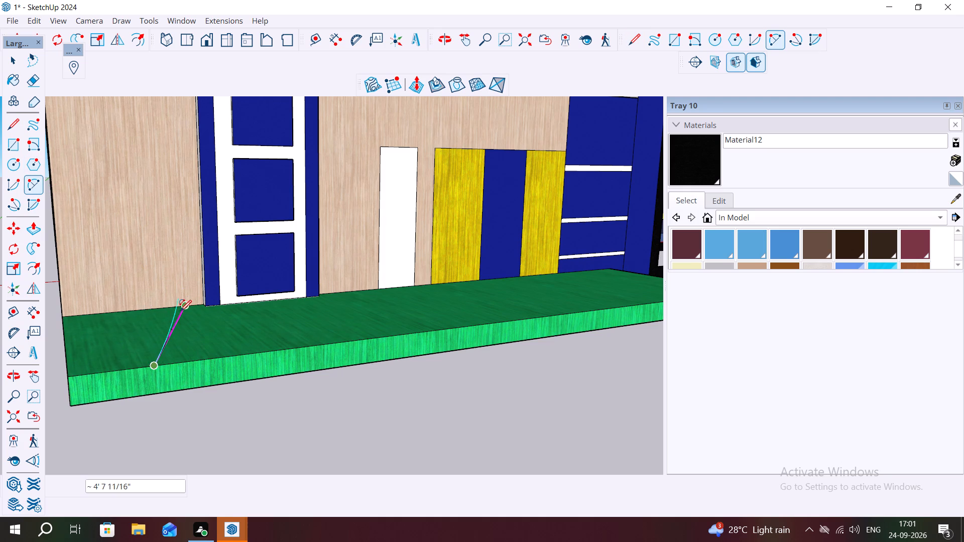
scroll(163, 316, "up", 10)
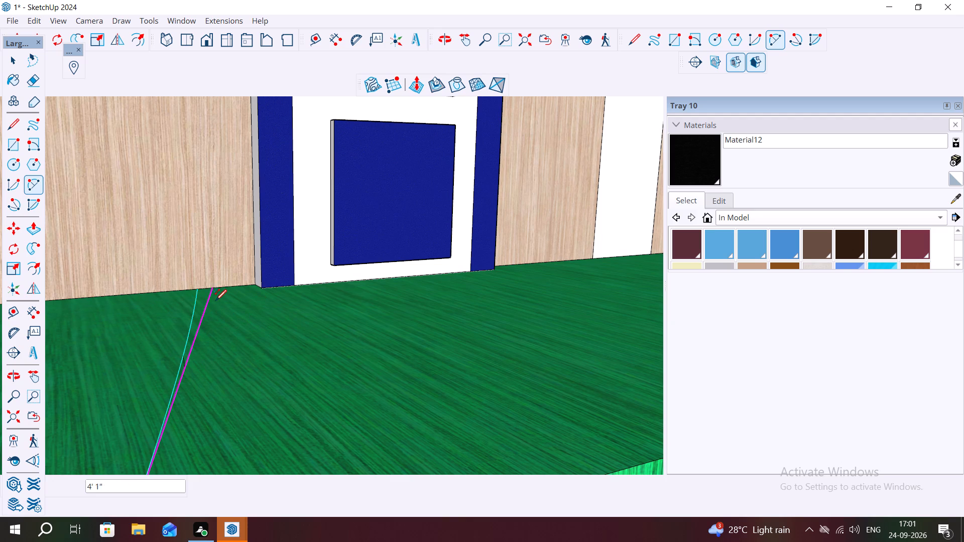
left_click(211, 291)
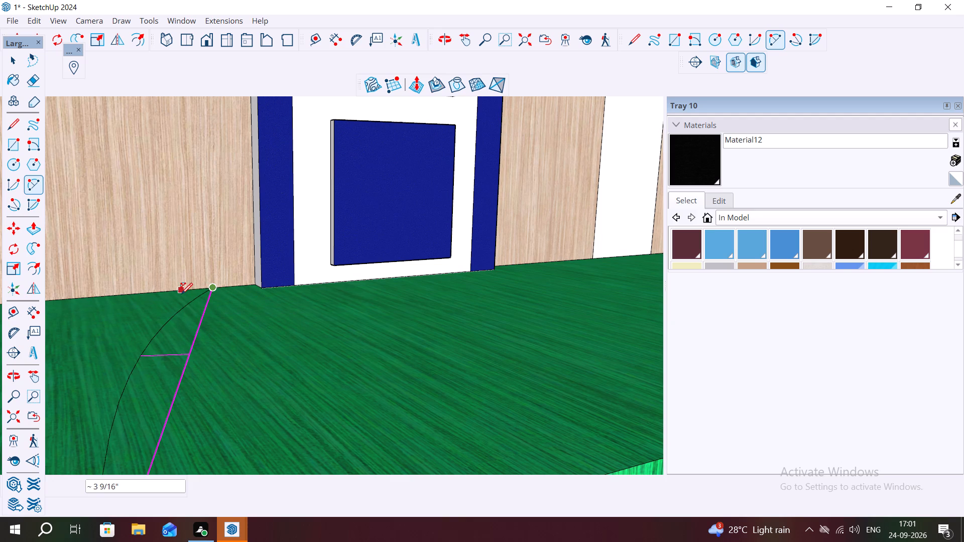
left_click(181, 294)
scroll(195, 272, "down", 7)
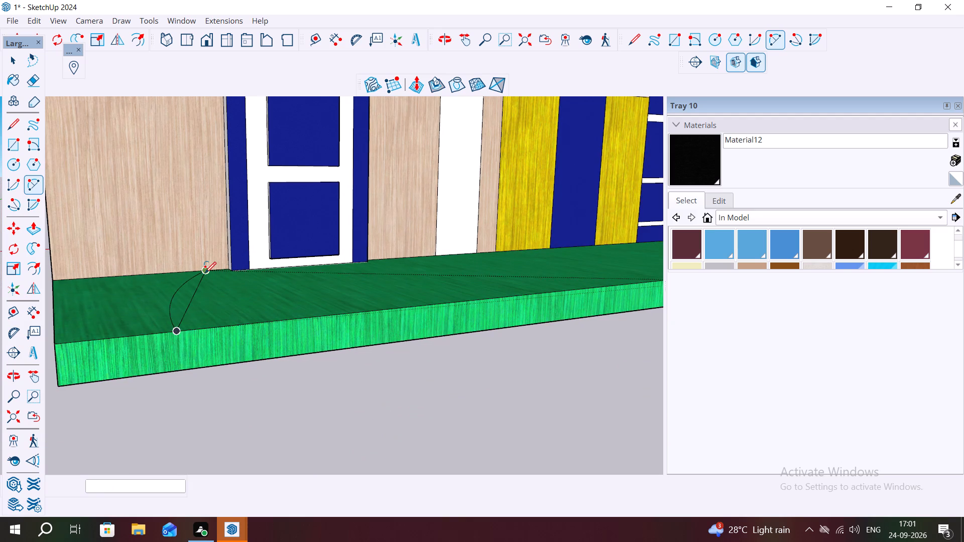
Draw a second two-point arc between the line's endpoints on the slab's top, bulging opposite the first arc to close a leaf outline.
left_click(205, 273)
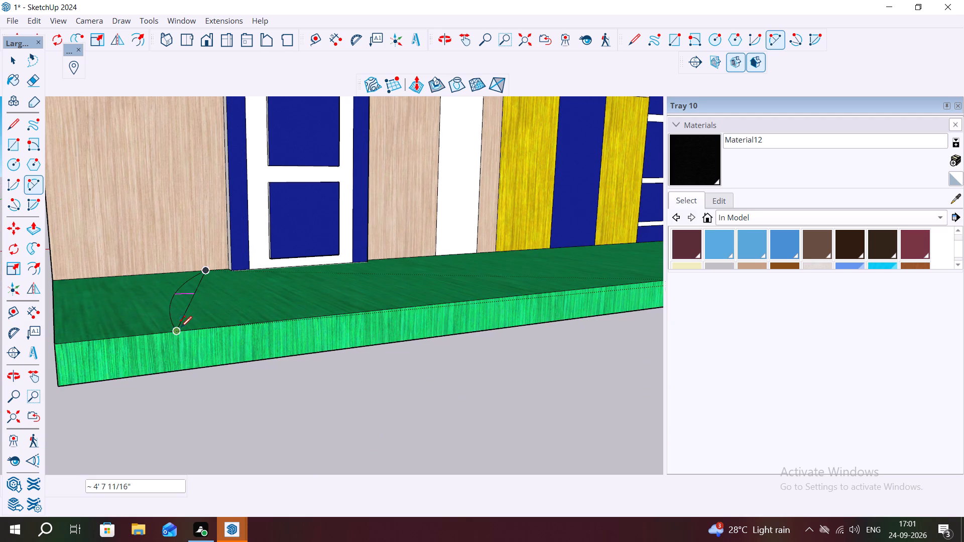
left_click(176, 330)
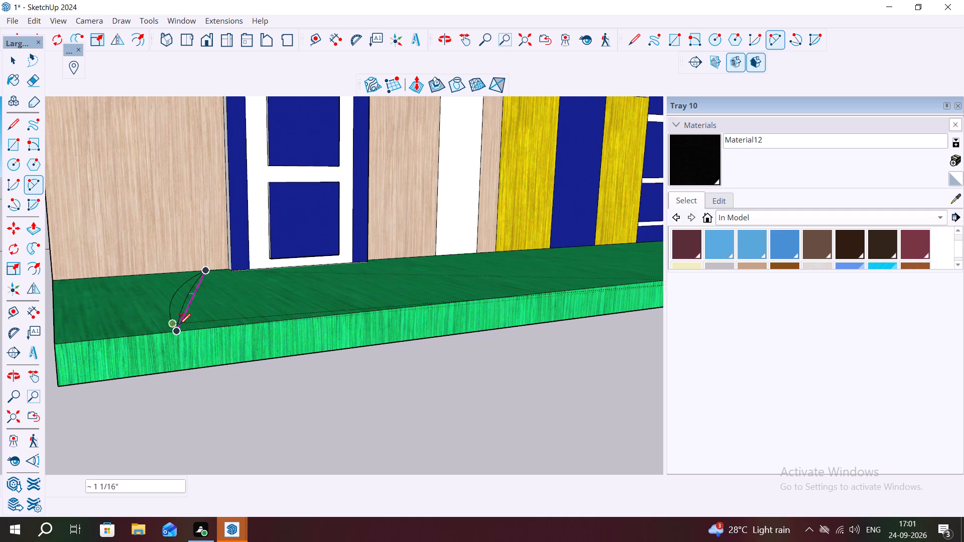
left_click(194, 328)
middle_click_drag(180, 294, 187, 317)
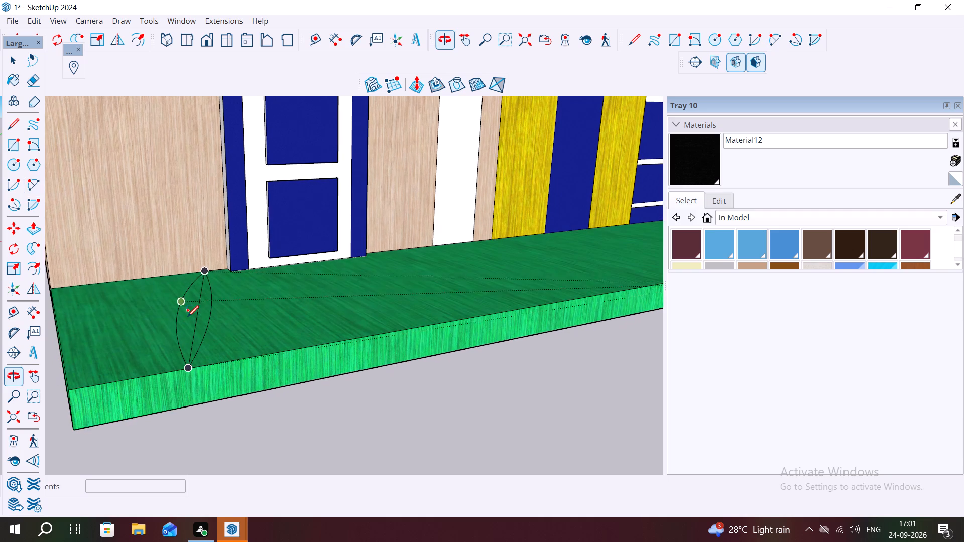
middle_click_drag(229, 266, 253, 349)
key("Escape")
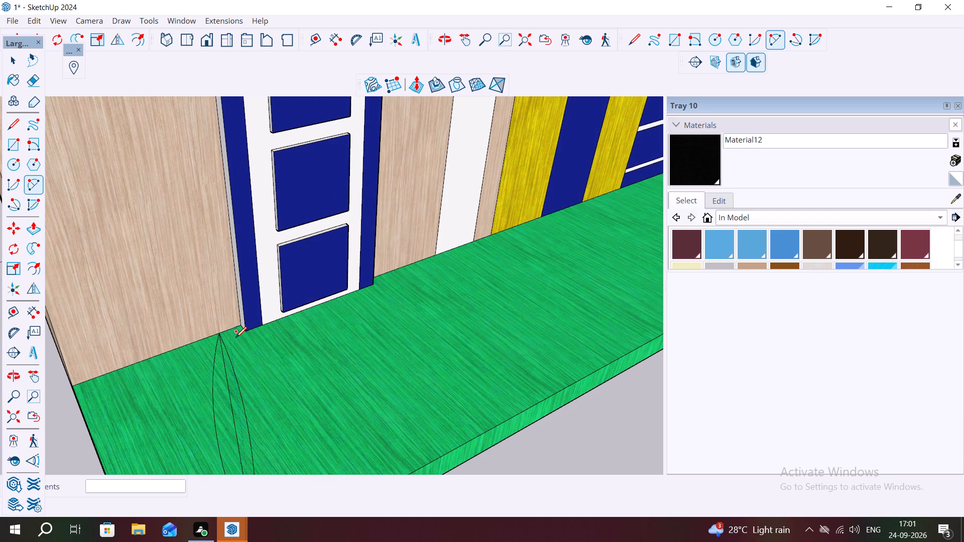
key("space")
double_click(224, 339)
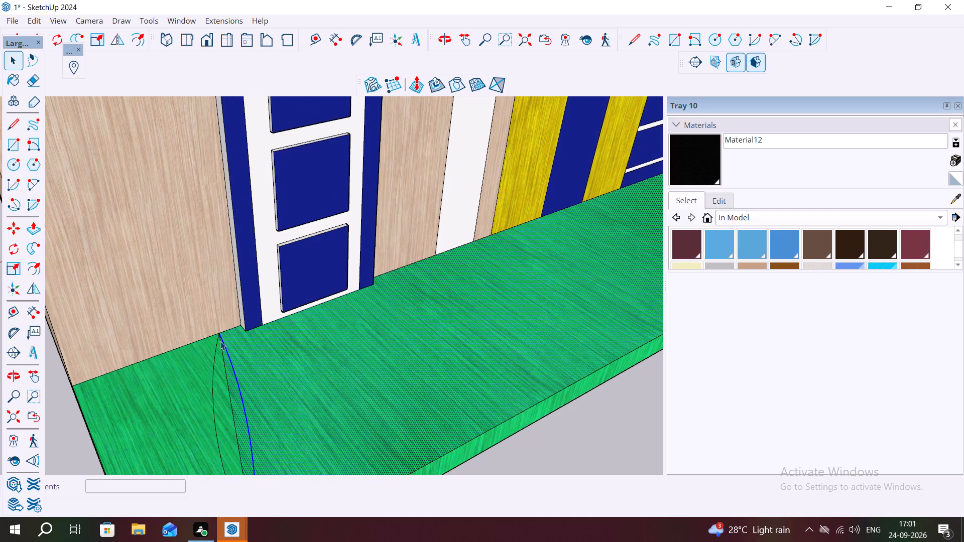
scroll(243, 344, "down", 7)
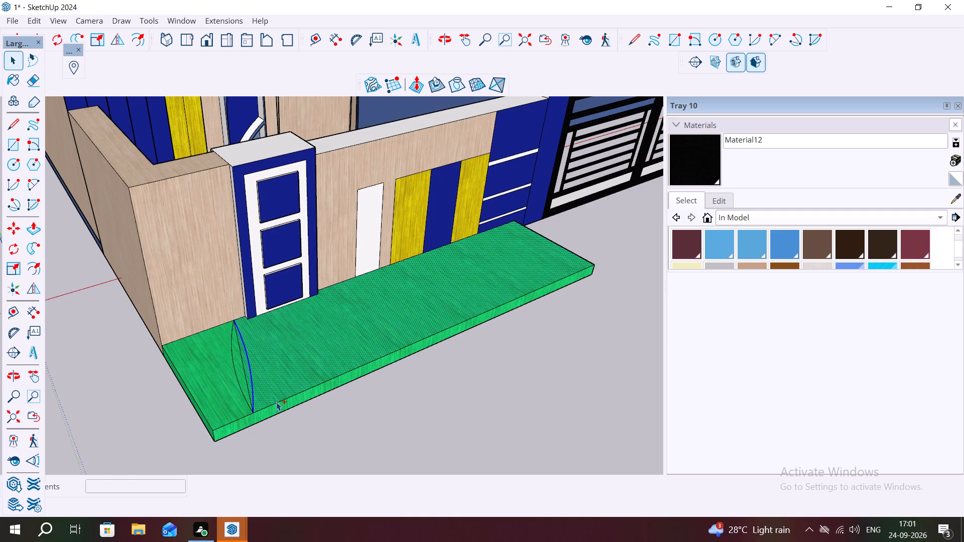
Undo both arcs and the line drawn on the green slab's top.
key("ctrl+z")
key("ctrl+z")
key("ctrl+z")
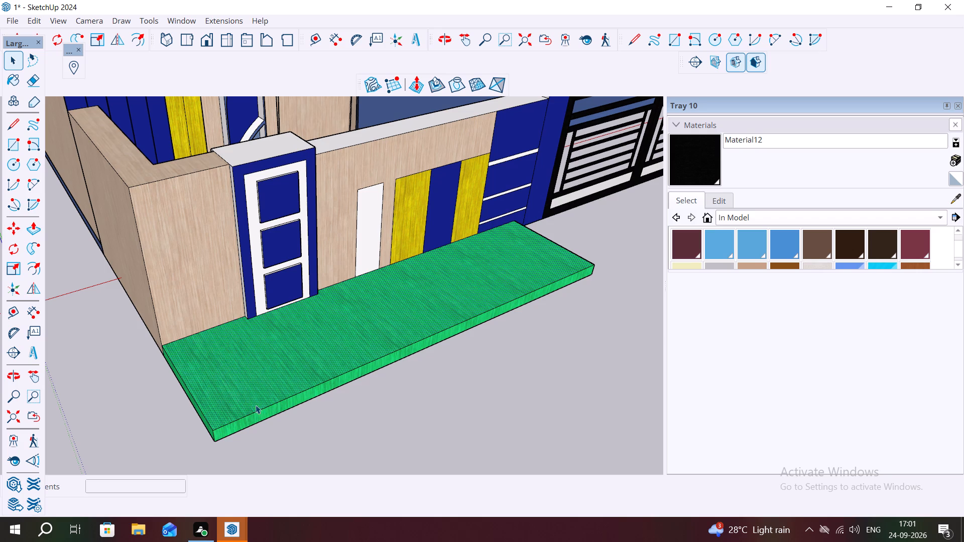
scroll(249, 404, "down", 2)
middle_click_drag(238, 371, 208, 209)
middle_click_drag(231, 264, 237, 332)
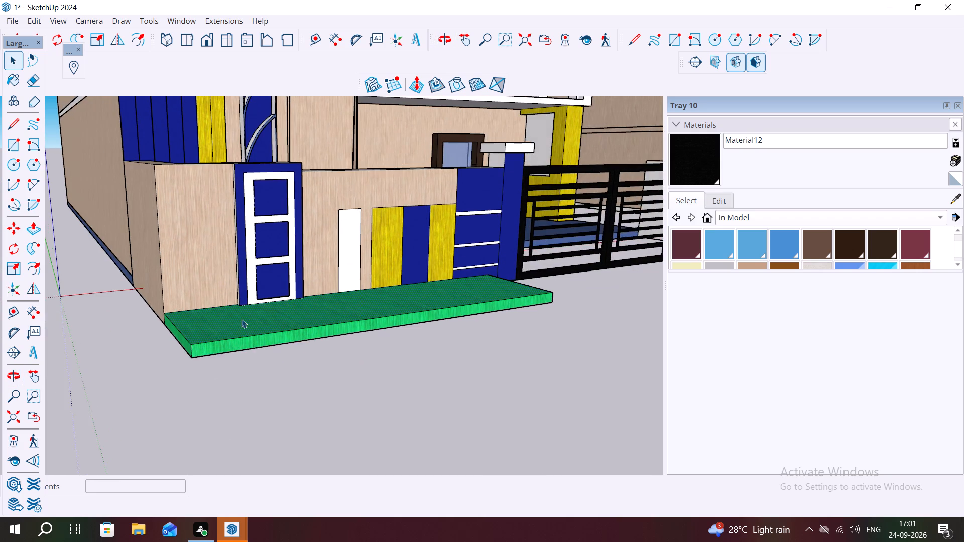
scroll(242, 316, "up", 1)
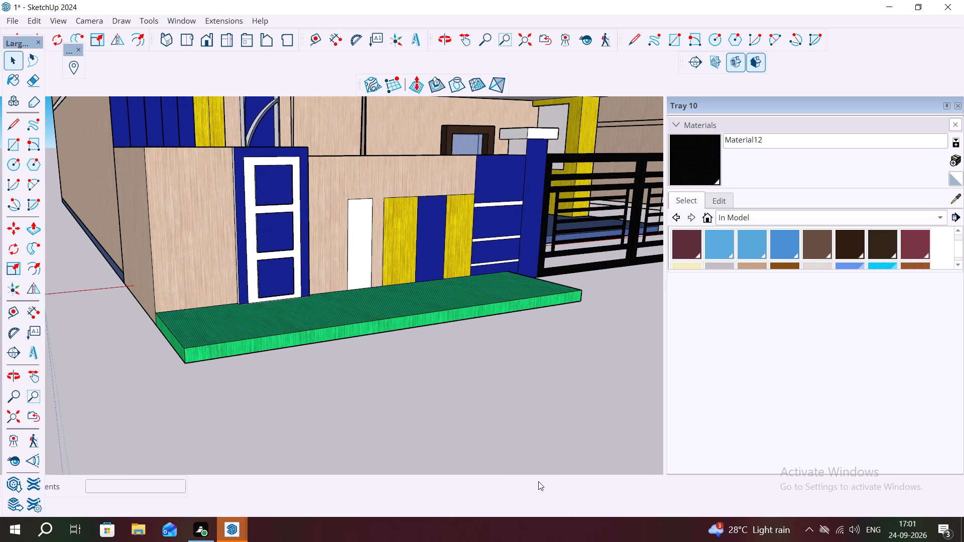
Draw a vertical line about 1' 9" long along the blue axis, standing in front of the green slab.
key("l")
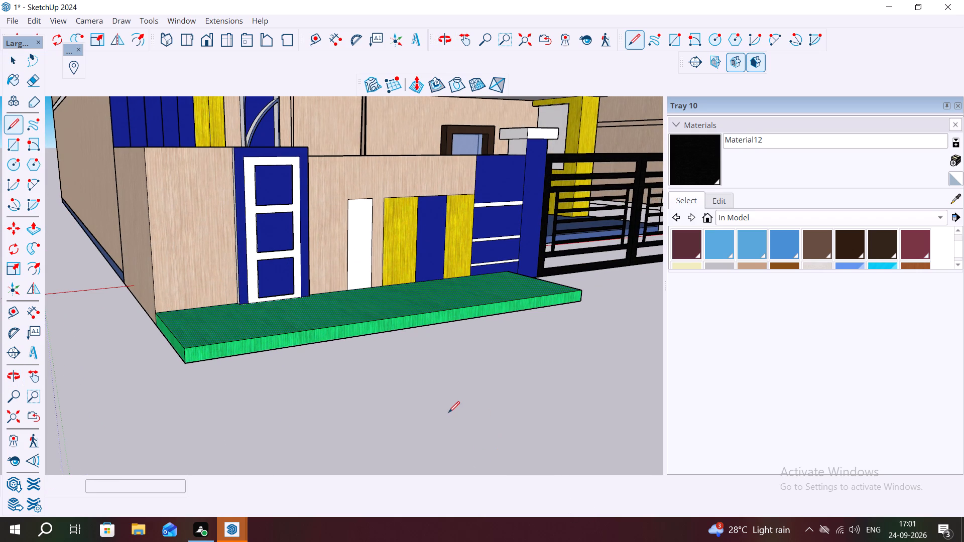
left_click(448, 413)
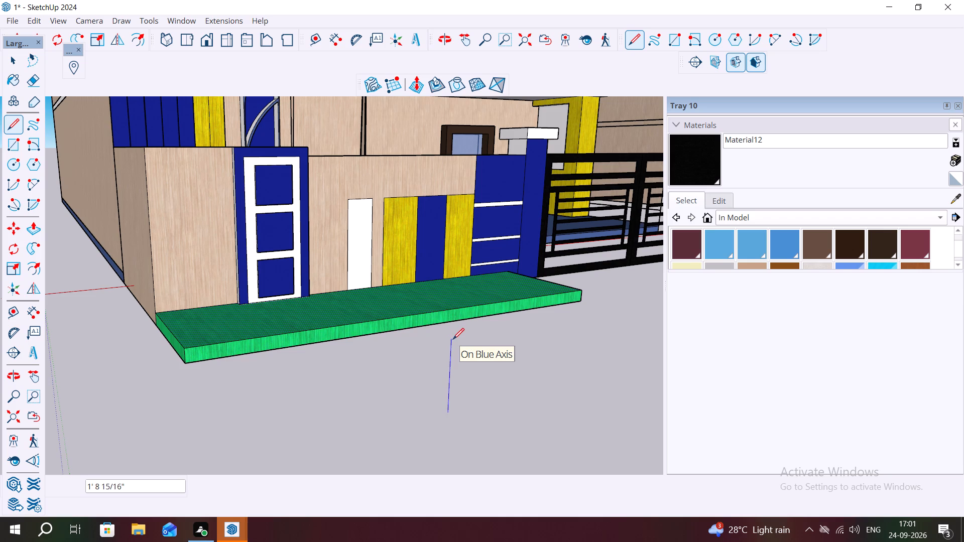
left_click(453, 339)
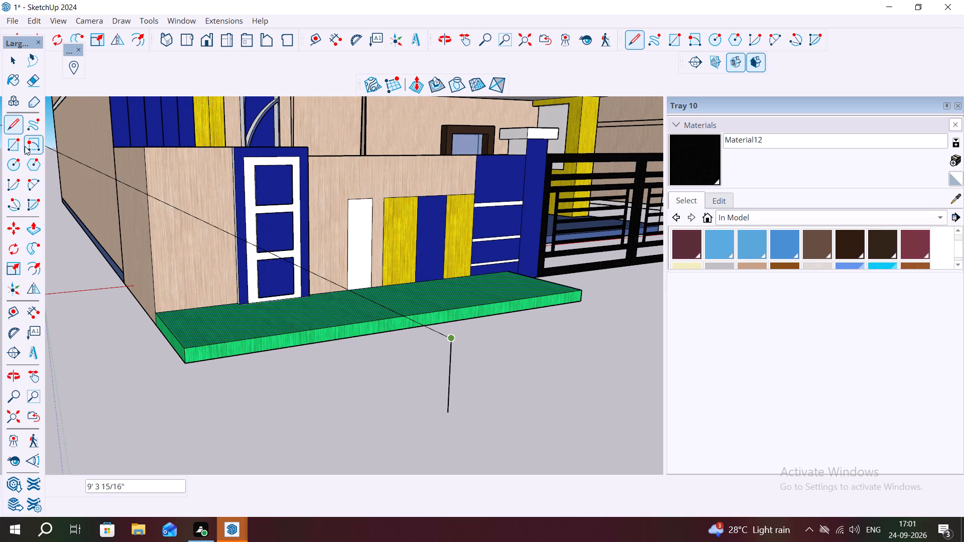
left_click(17, 123)
Draw a two-point arc between the vertical line's endpoints with a bulge of about 6", forming one half of a leaf shape.
left_click(18, 161)
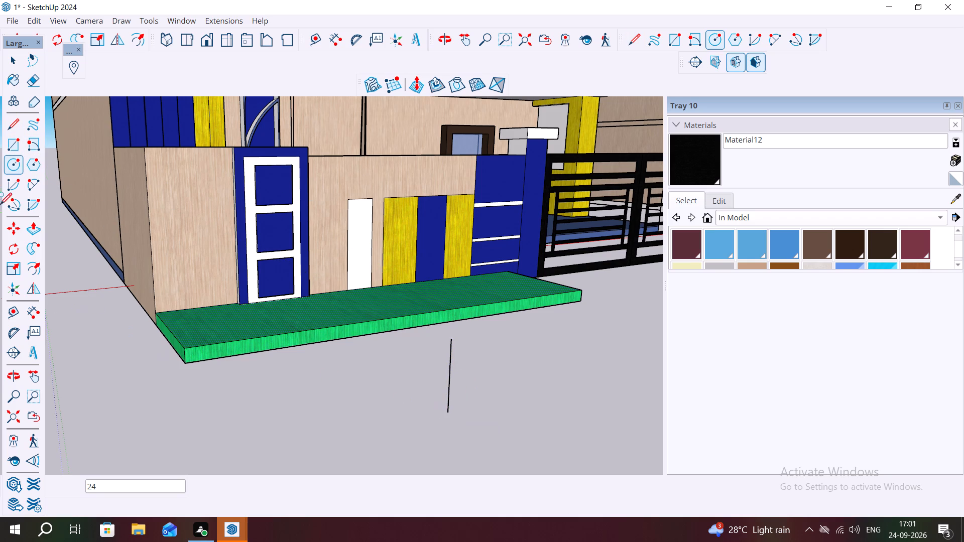
left_click(31, 181)
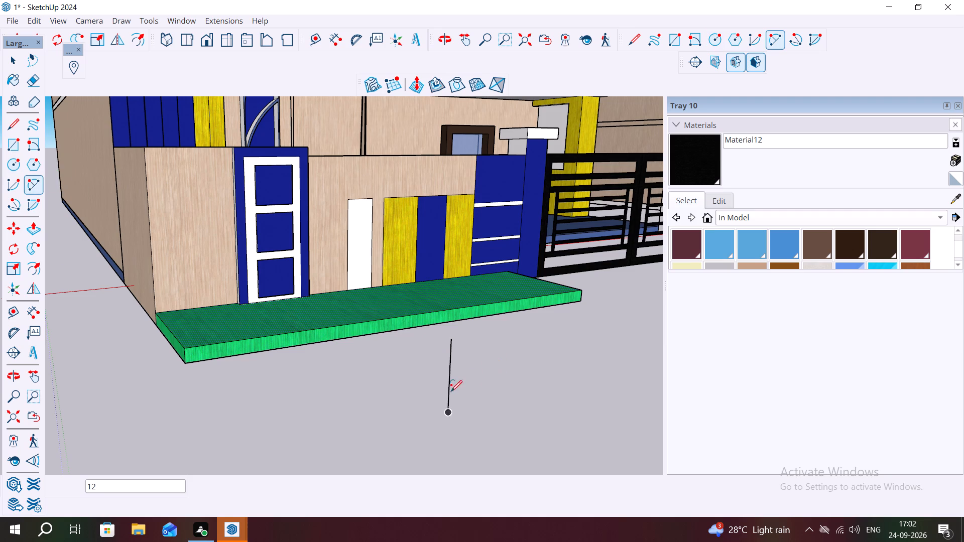
left_click(448, 417)
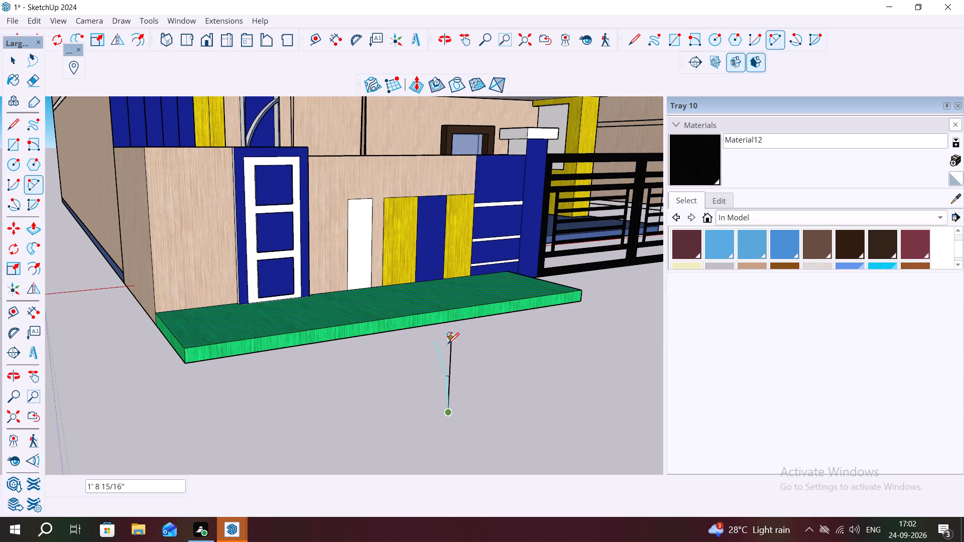
left_click(451, 341)
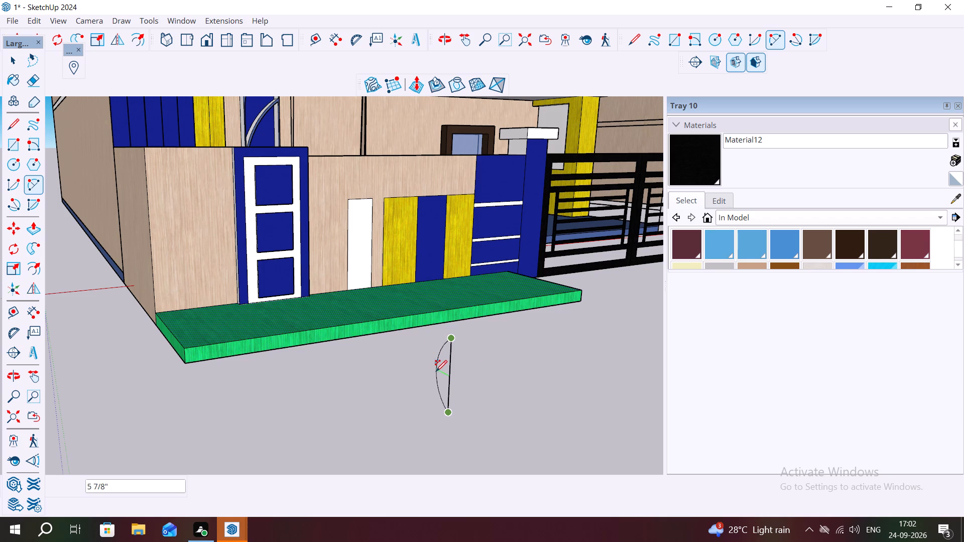
left_click(437, 373)
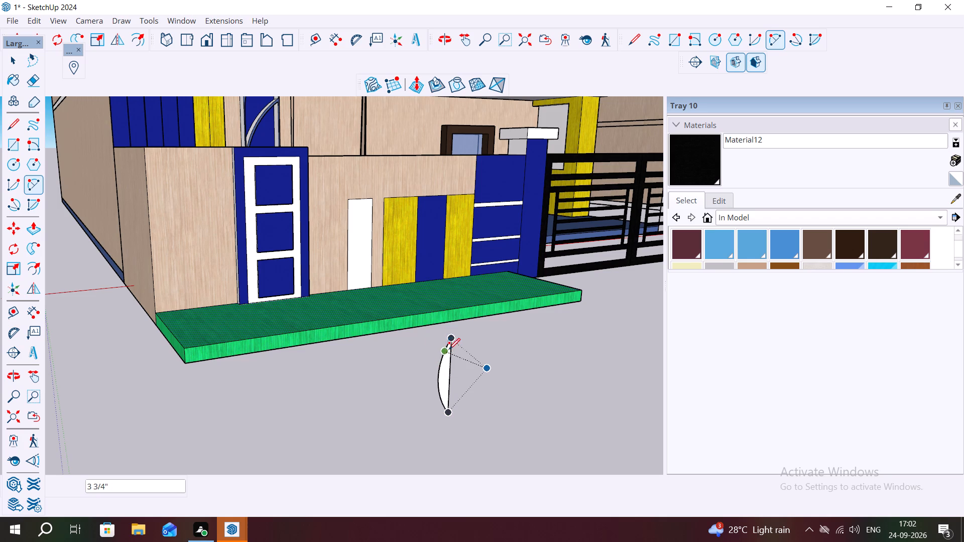
Draw a second two-point arc between the line's endpoints on the opposite side, bulging about 1' 2 9/16", to complete the leaf shape.
middle_click_drag(447, 344, 418, 344)
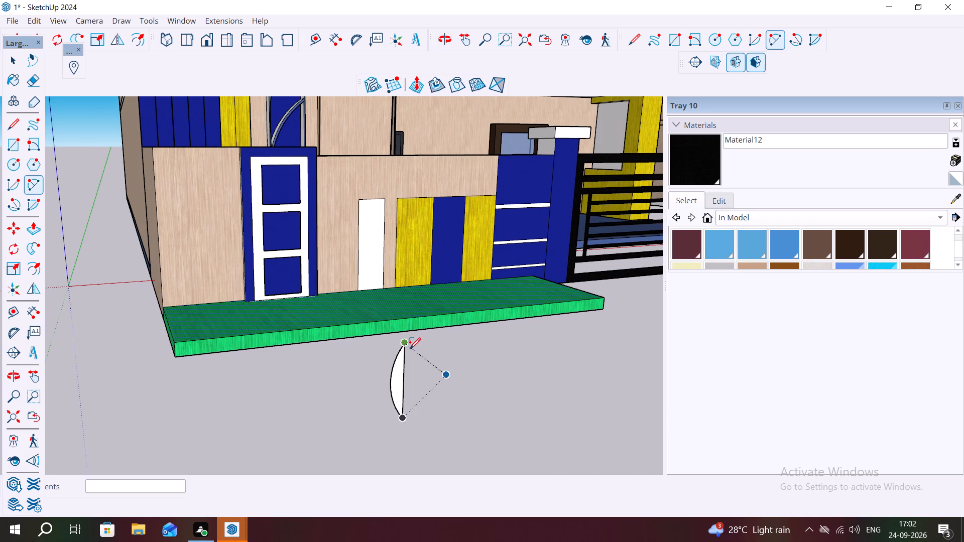
left_click(407, 346)
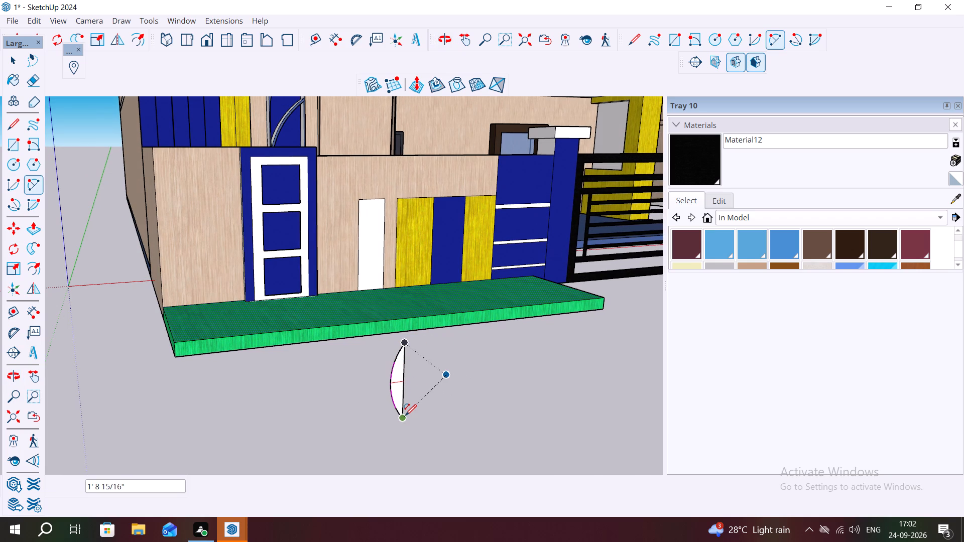
left_click(405, 416)
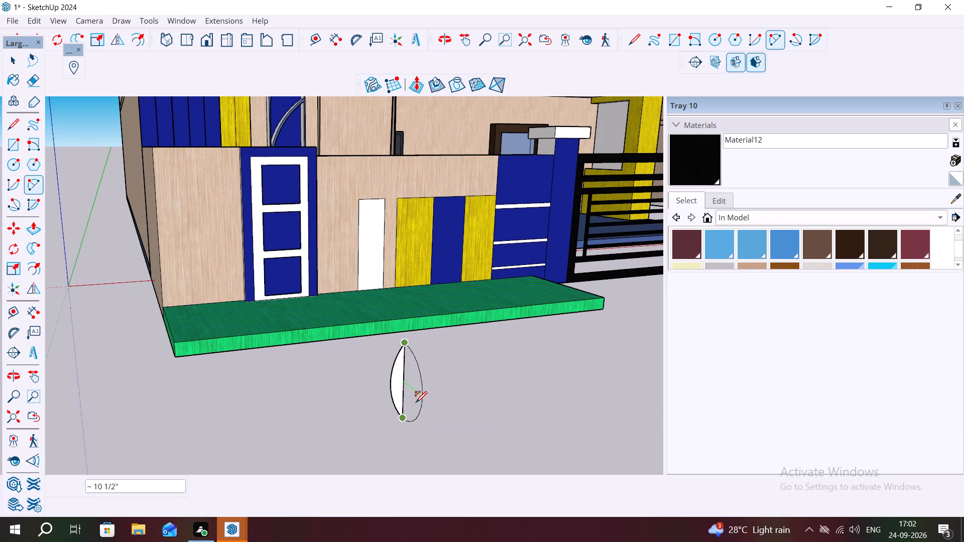
scroll(414, 397, "up", 2)
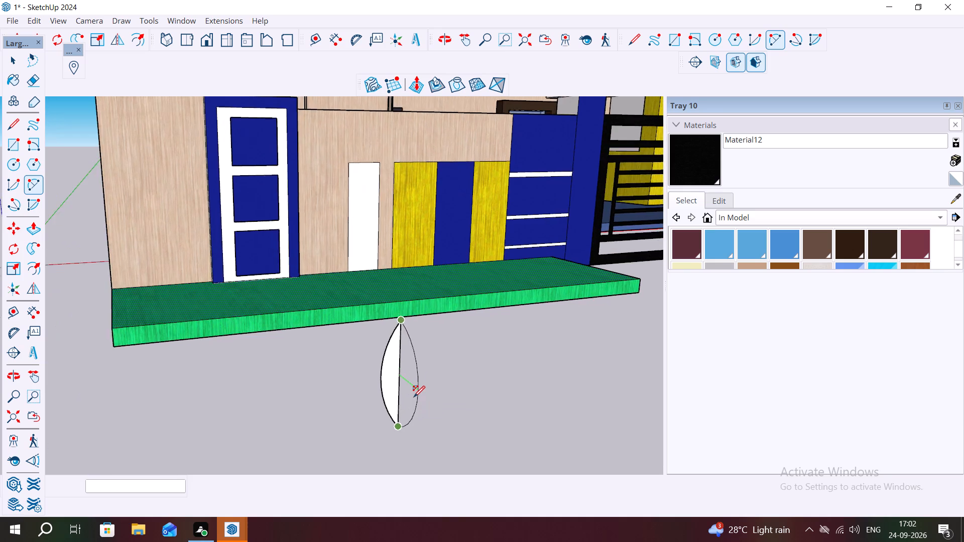
scroll(414, 397, "up", 8)
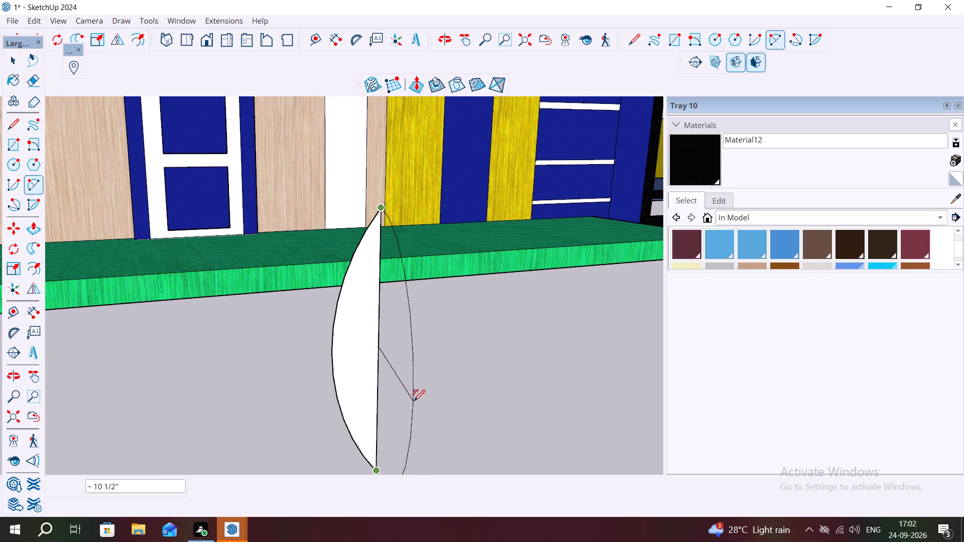
left_click(407, 364)
key("Escape")
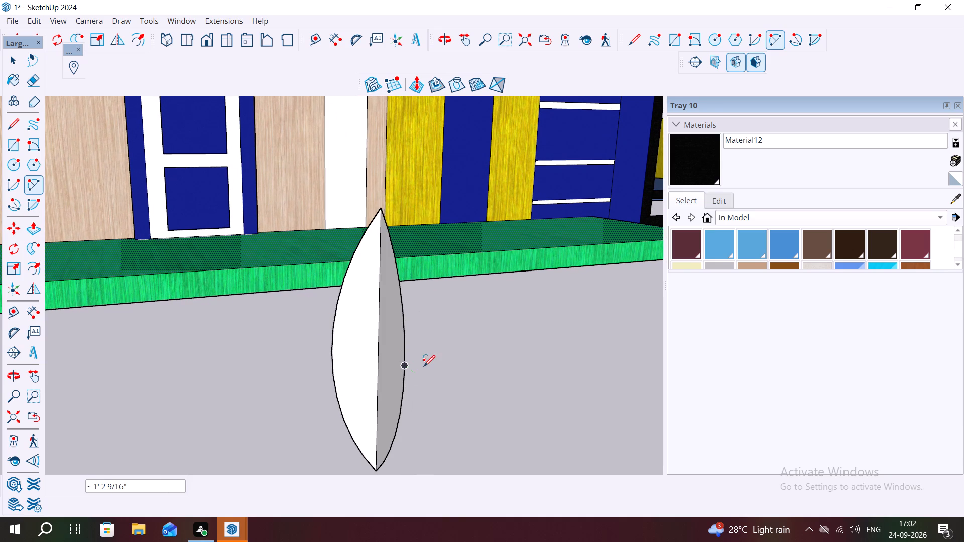
Create a darker green laminate material, Material13, from the slab's green Material11 by darkening its colour.
middle_click_drag(404, 346, 478, 289)
scroll(423, 304, "down", 4)
middle_click_drag(394, 334, 404, 332)
key("space")
left_click(387, 359)
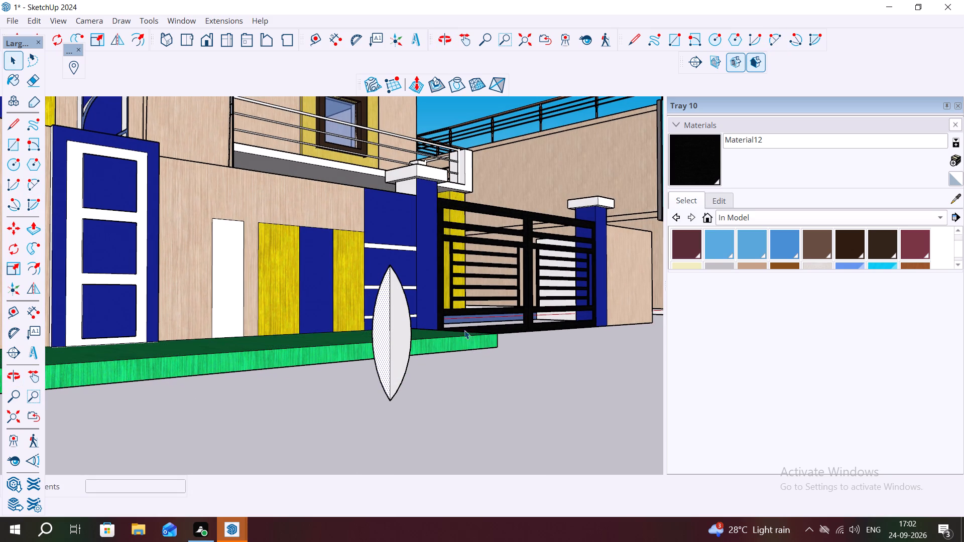
scroll(798, 233, "down", 3)
scroll(747, 240, "up", 5)
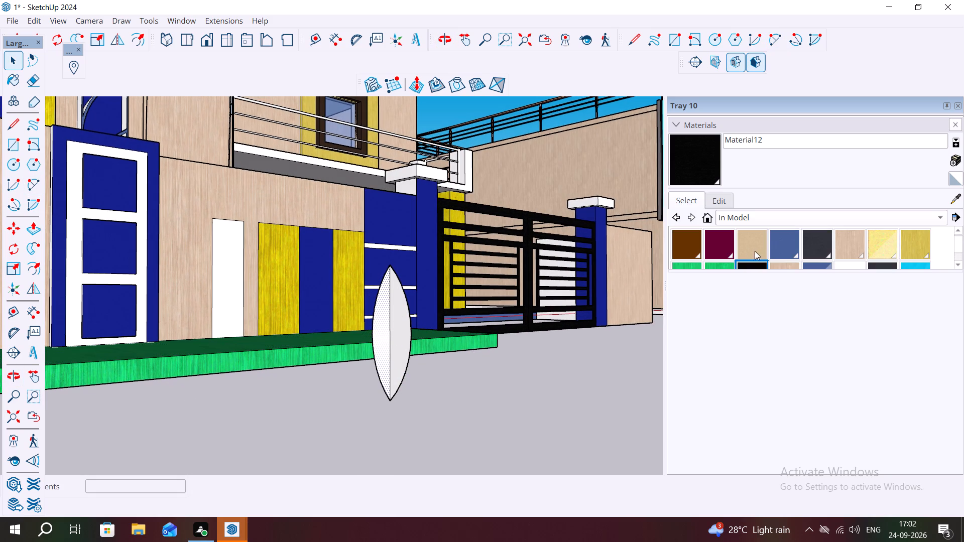
scroll(764, 249, "down", 1)
left_click(716, 242)
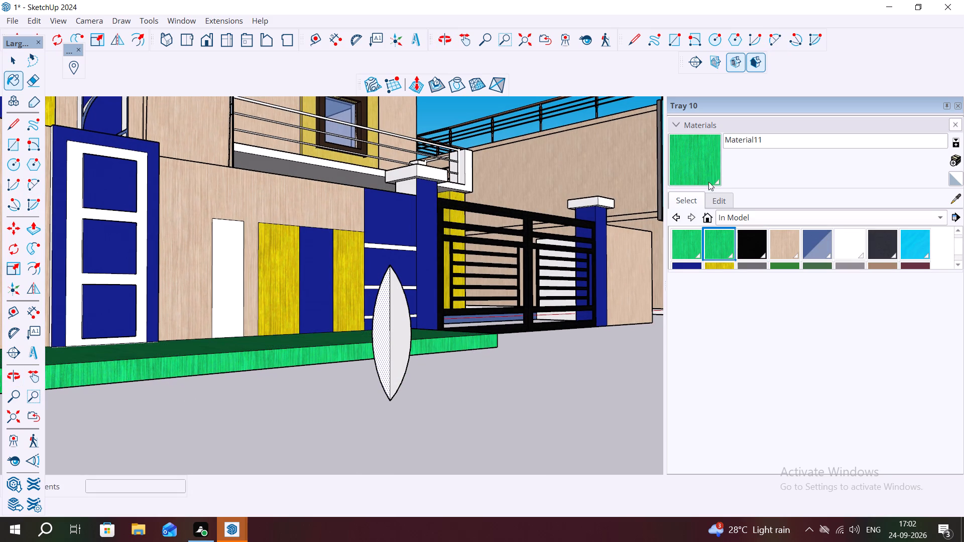
left_click(954, 161)
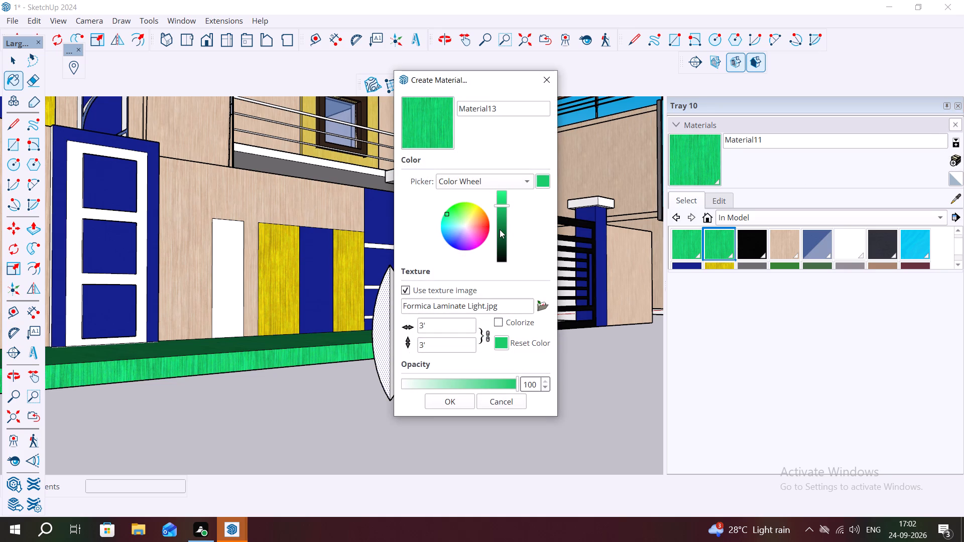
left_click(500, 229)
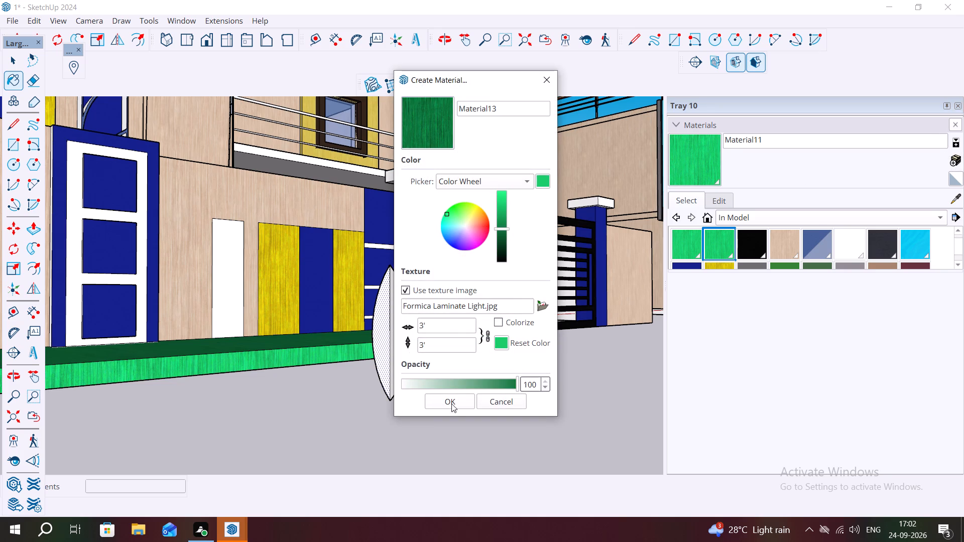
left_click(451, 406)
Paint the front faces of both leaf halves with the dark green Material13.
left_click(388, 358)
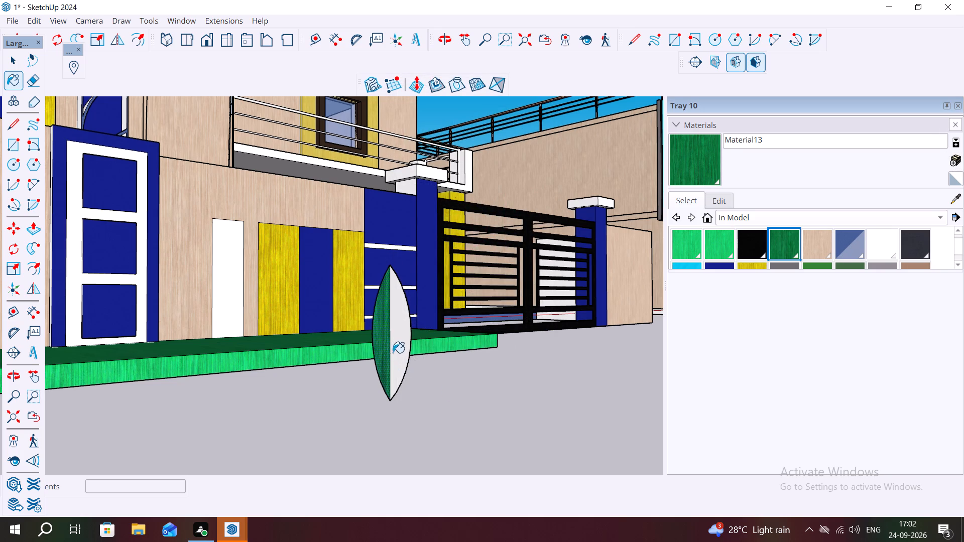
left_click(394, 354)
Paint the back of the leaf shape with the same dark green Material13.
middle_click_drag(407, 350, 257, 364)
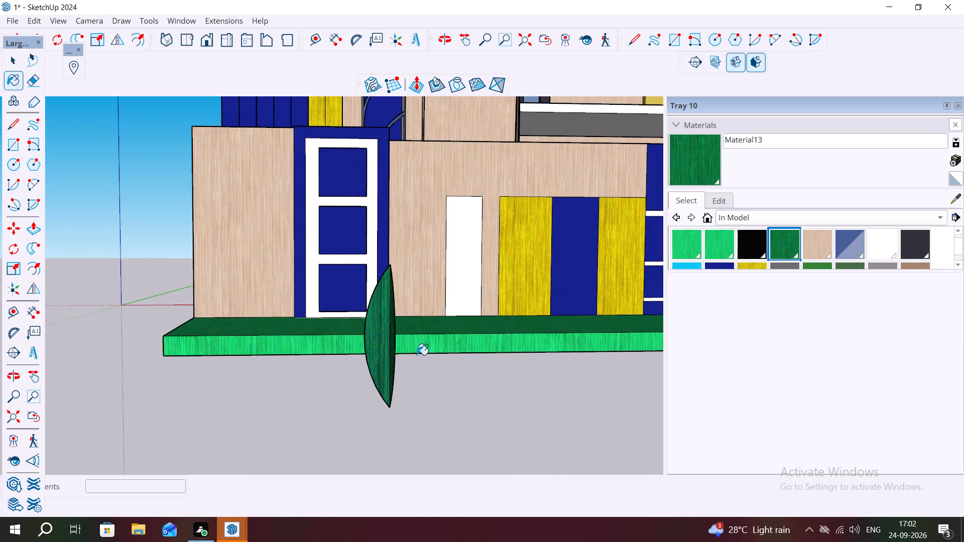
middle_click_drag(435, 352, 296, 337)
scroll(309, 324, "down", 9)
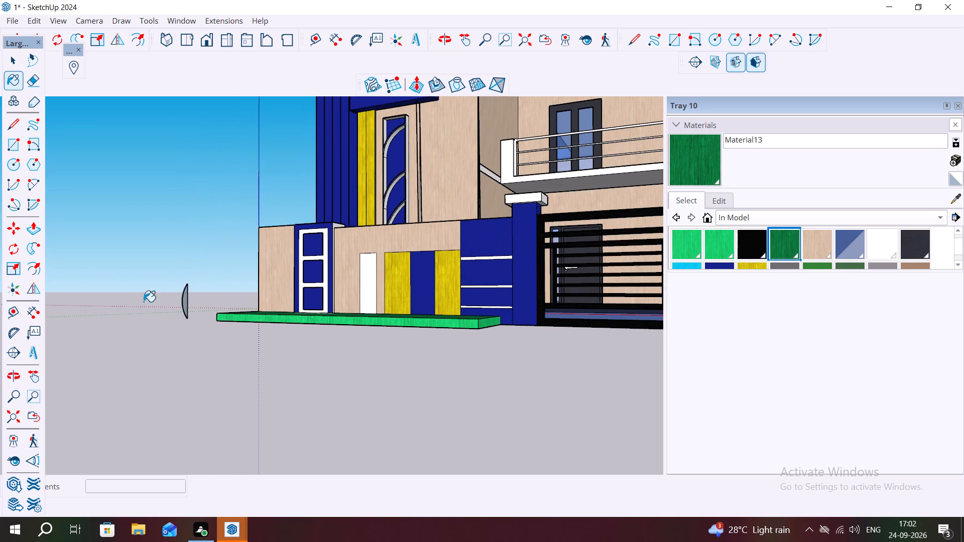
scroll(183, 297, "up", 14)
left_click(187, 304)
middle_click_drag(206, 300, 103, 315)
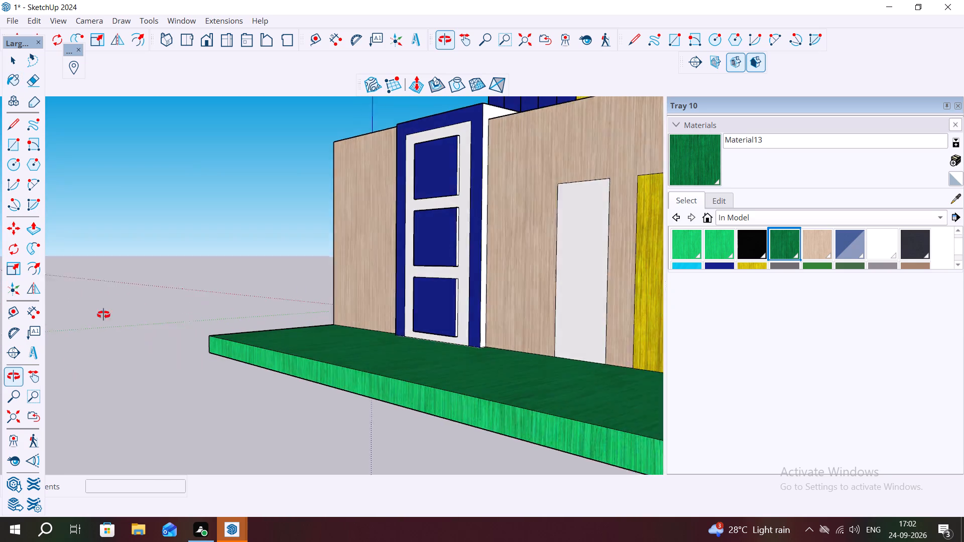
middle_click_drag(103, 315, 101, 312)
scroll(215, 290, "down", 6)
scroll(178, 293, "up", 1)
middle_click_drag(180, 293, 309, 375)
scroll(311, 375, "up", 1)
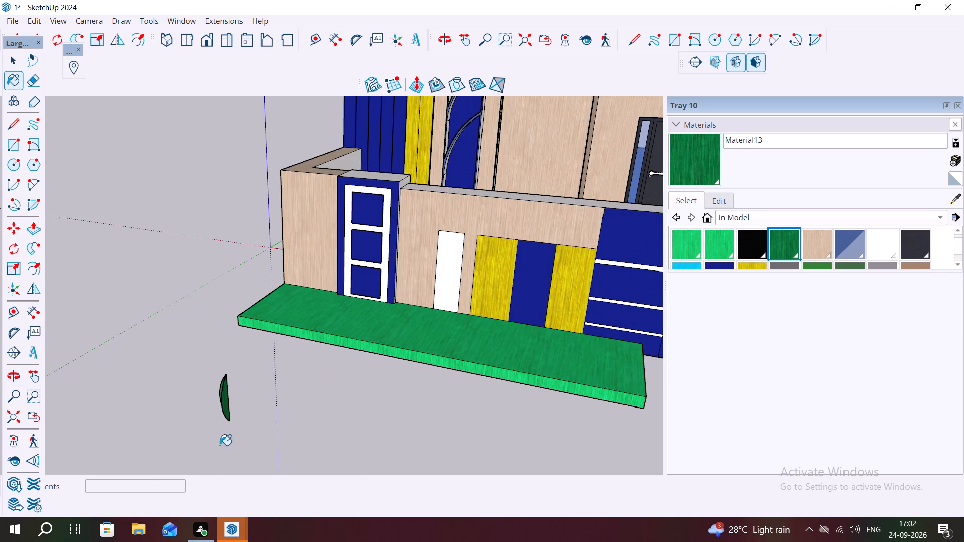
middle_click_drag(251, 442, 460, 406)
scroll(544, 328, "up", 3)
middle_click_drag(545, 324, 608, 332)
scroll(639, 307, "up", 8)
left_click(655, 311)
middle_click_drag(551, 302, 749, 440)
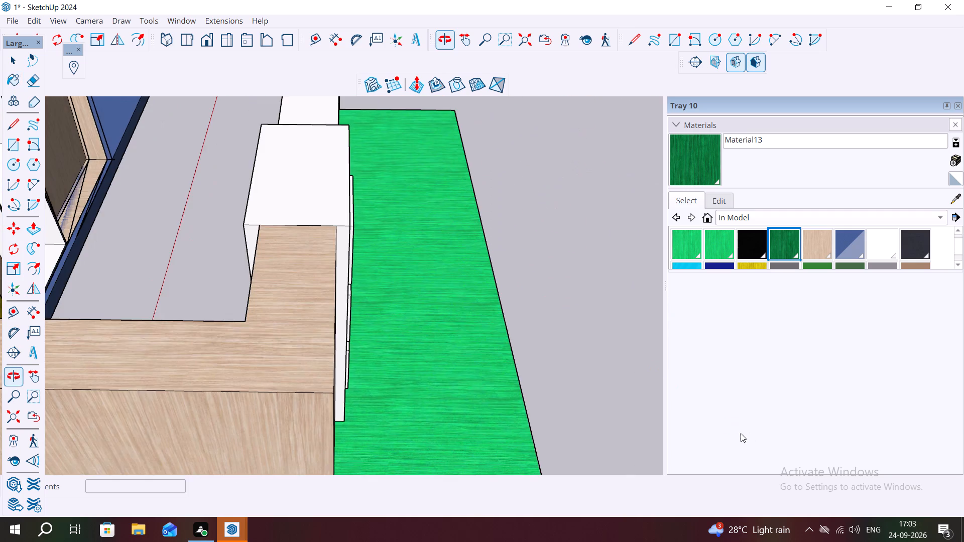
scroll(644, 336, "down", 2)
scroll(376, 286, "down", 6)
scroll(615, 306, "up", 4)
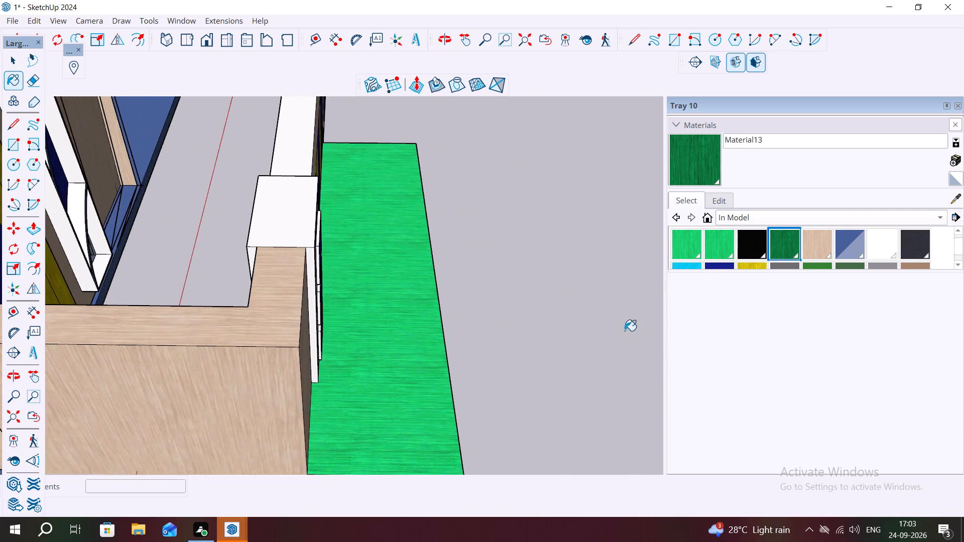
Paint the remaining unpainted half on the leaf's back with the dark green Material13.
scroll(539, 311, "down", 4)
scroll(601, 321, "up", 11)
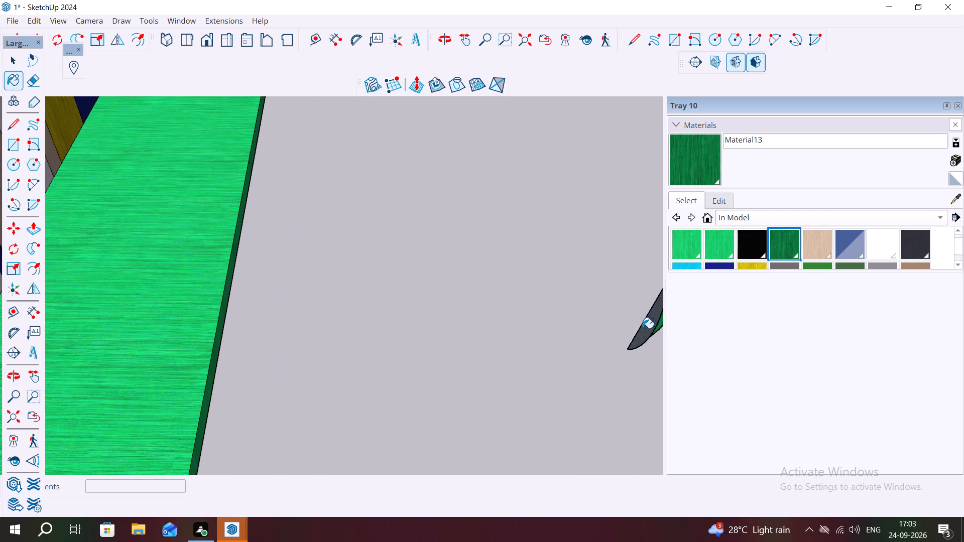
left_click(651, 331)
Move the leaf shape up and down from its lower tip, leaving it slightly higher beside the slab.
scroll(612, 331, "down", 7)
scroll(614, 320, "up", 6)
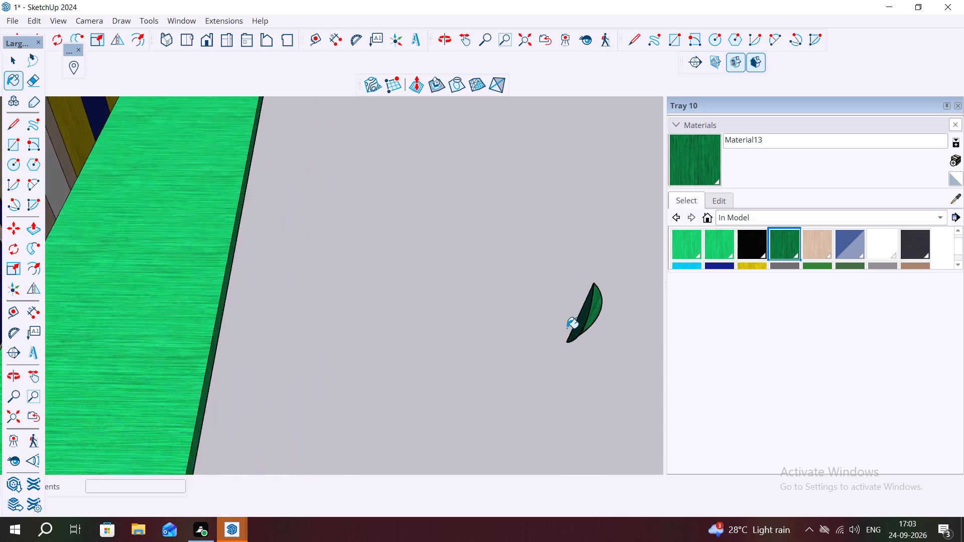
scroll(567, 328, "up", 2)
middle_click_drag(579, 334, 528, 285)
scroll(468, 332, "down", 6)
middle_click_drag(560, 352, 537, 331)
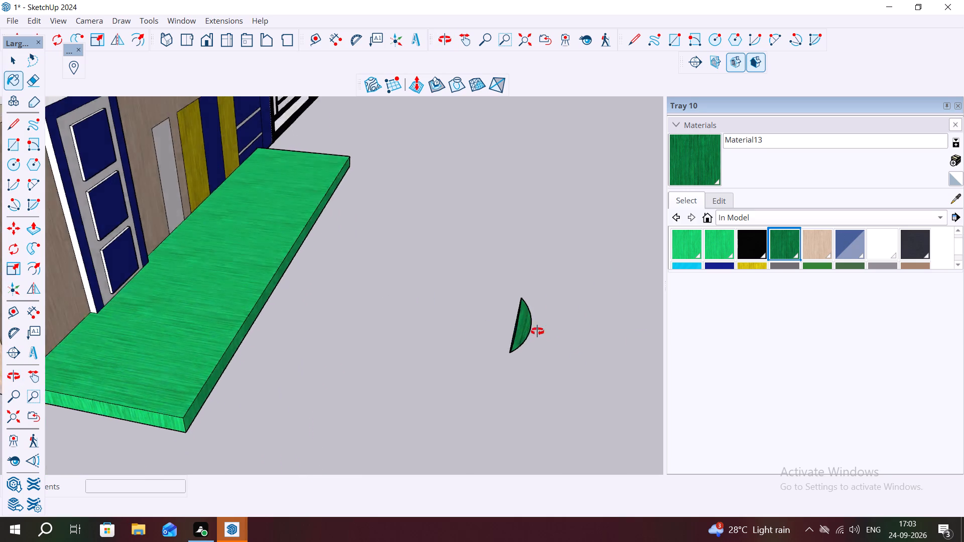
middle_click_drag(537, 331, 462, 276)
key("space")
left_click_drag(419, 250, 484, 236)
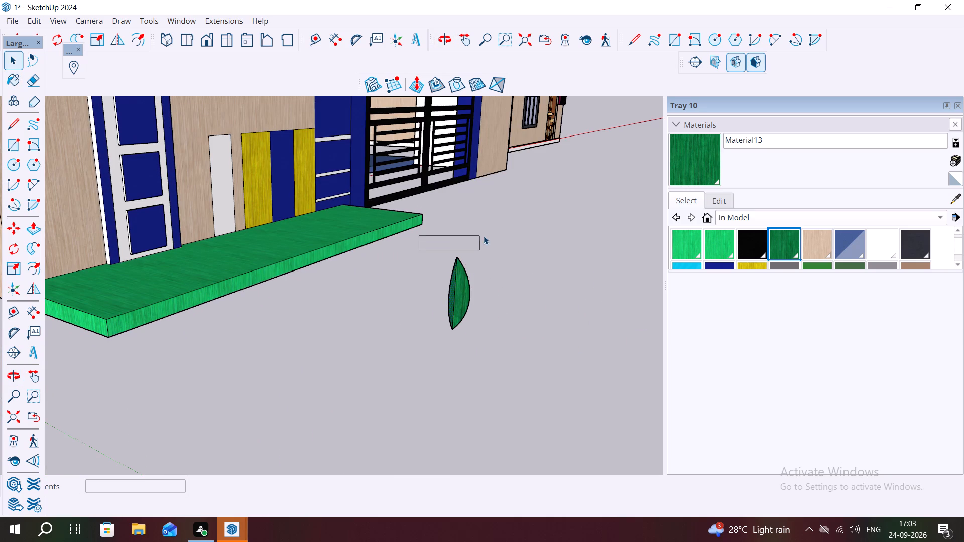
left_click_drag(484, 236, 496, 363)
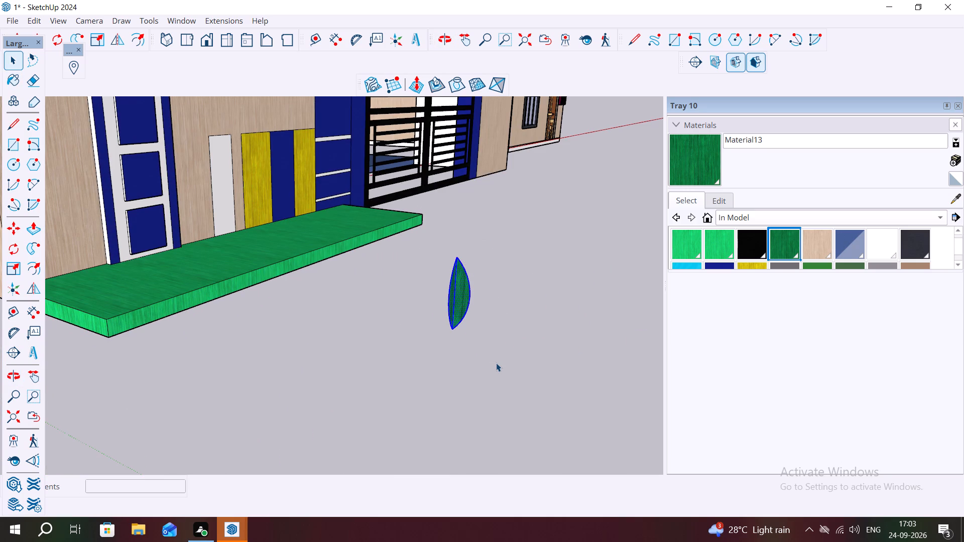
key("ctrl+c")
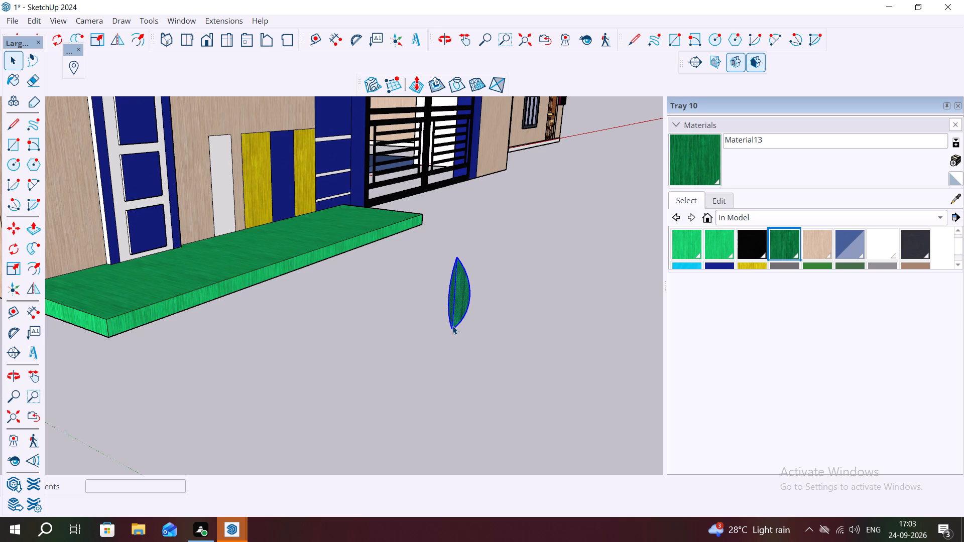
left_click(452, 326)
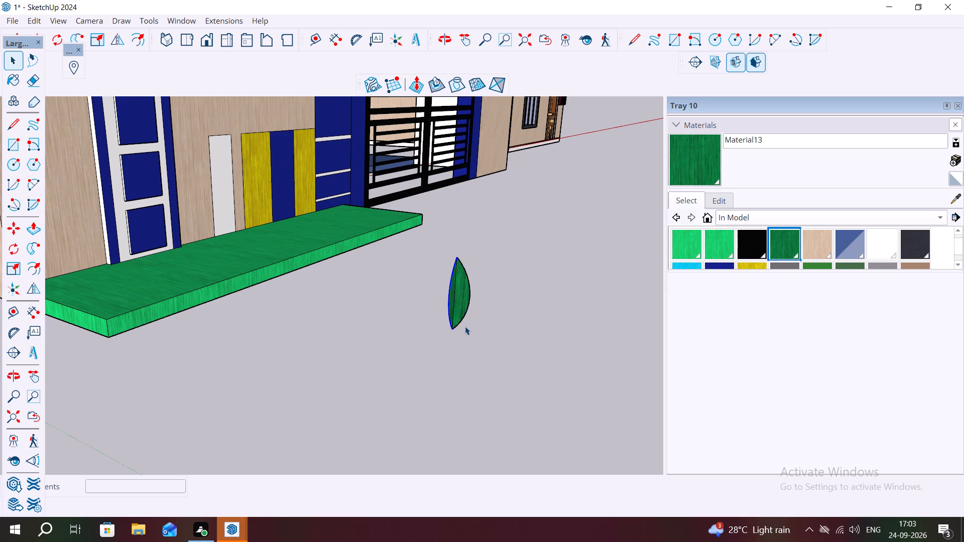
key("m")
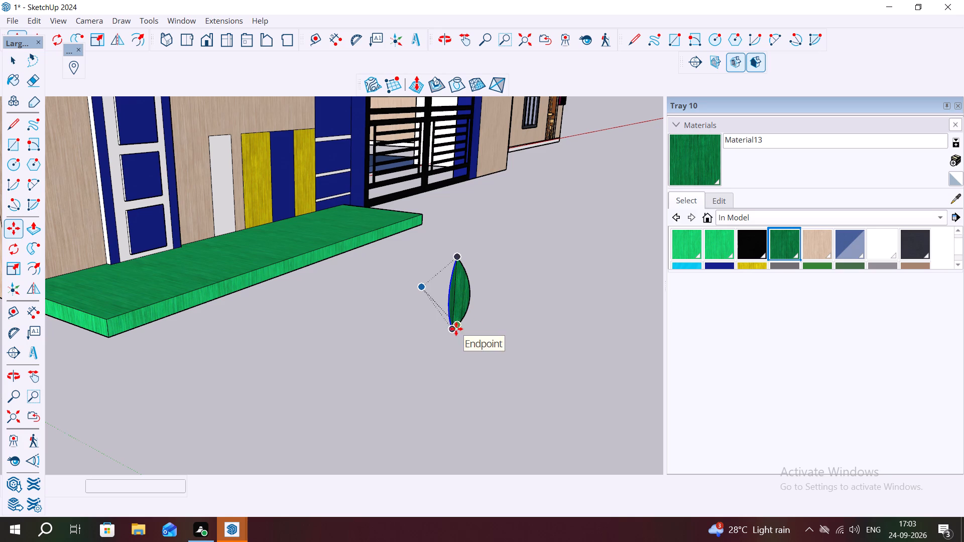
left_click(455, 330, "ctrl")
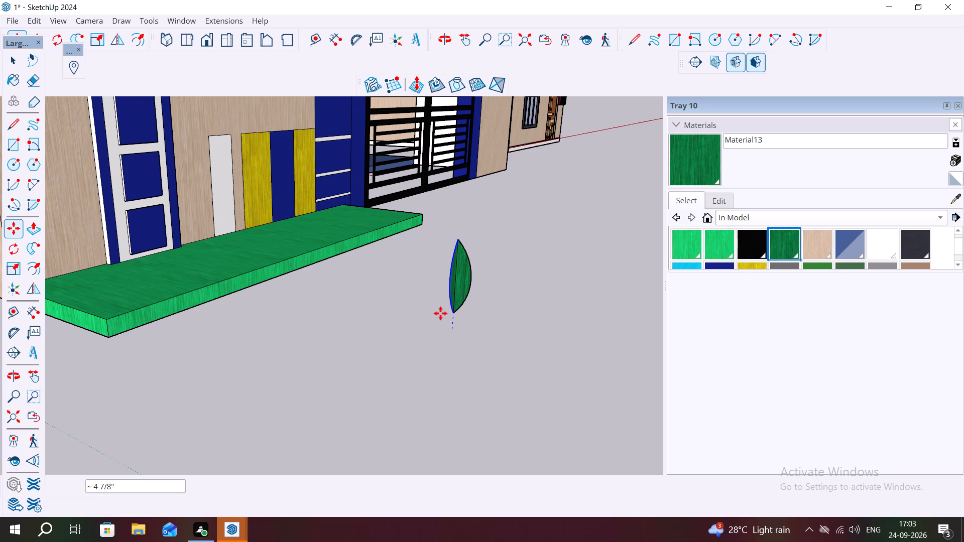
left_click(446, 316)
left_click_drag(420, 227, 523, 303)
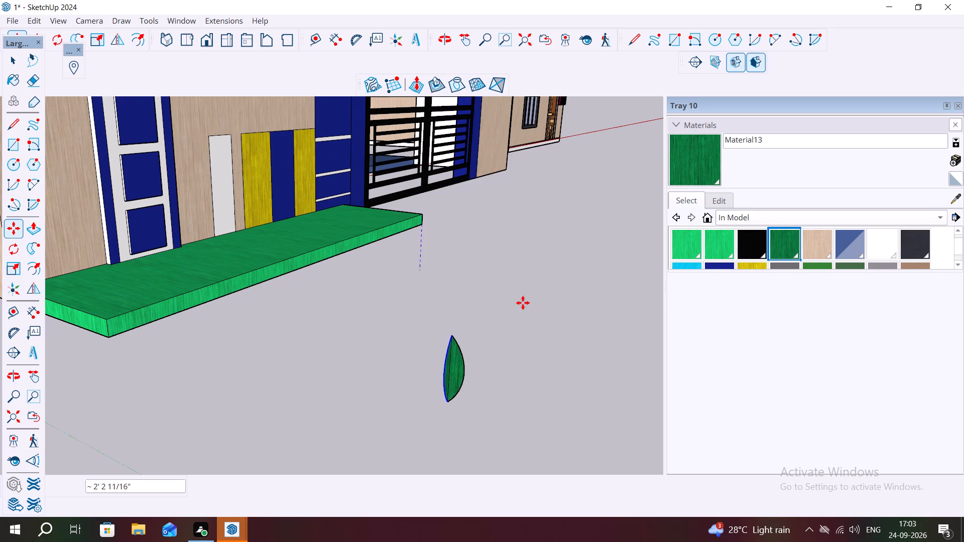
left_click_drag(523, 303, 522, 303)
left_click_drag(457, 304, 450, 207)
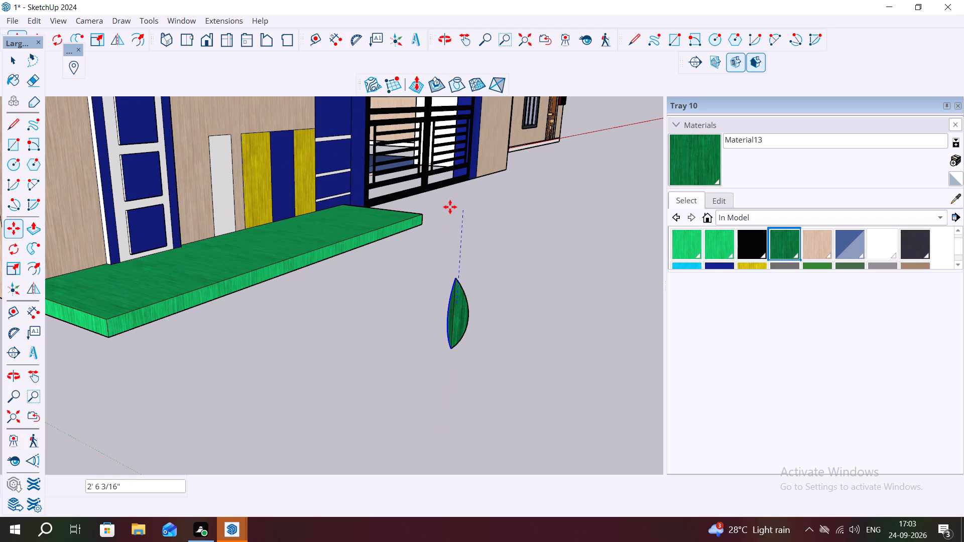
left_click_drag(450, 207, 451, 175)
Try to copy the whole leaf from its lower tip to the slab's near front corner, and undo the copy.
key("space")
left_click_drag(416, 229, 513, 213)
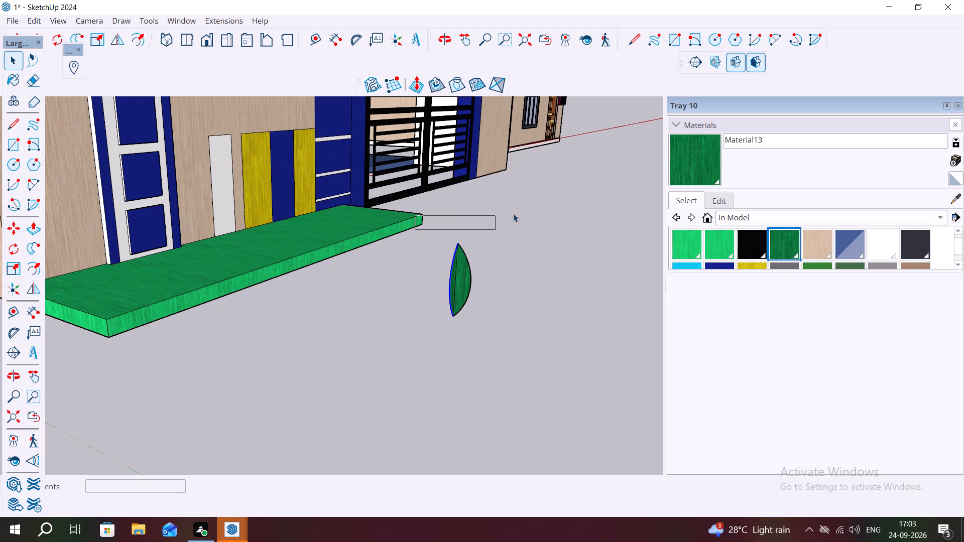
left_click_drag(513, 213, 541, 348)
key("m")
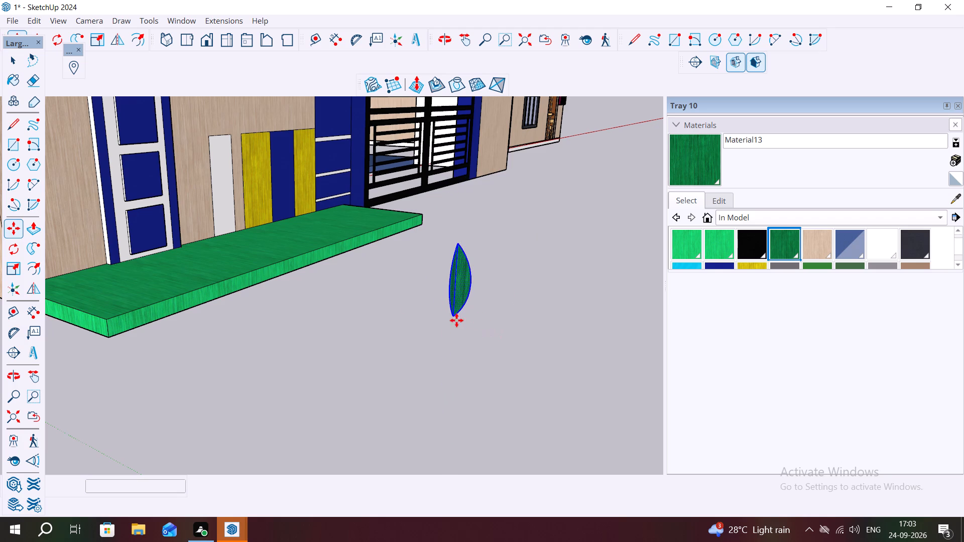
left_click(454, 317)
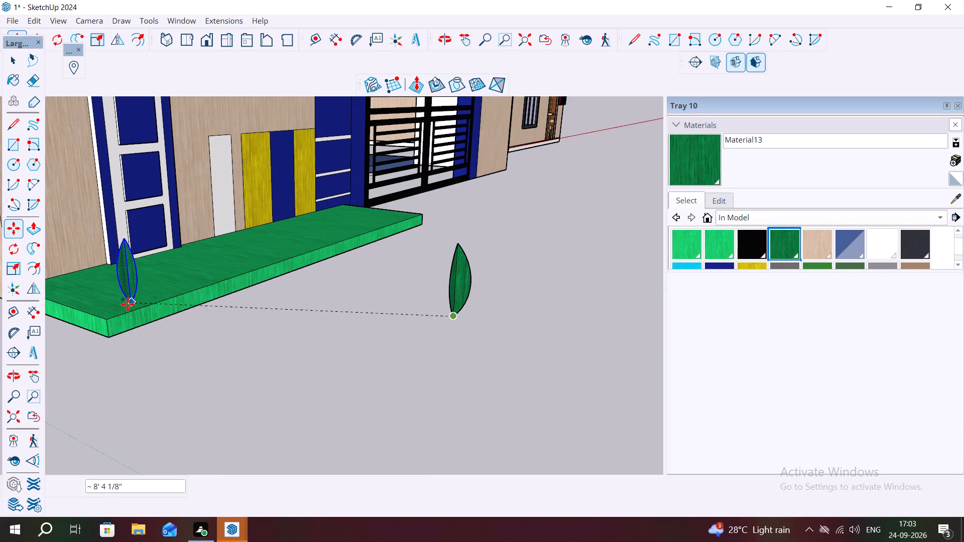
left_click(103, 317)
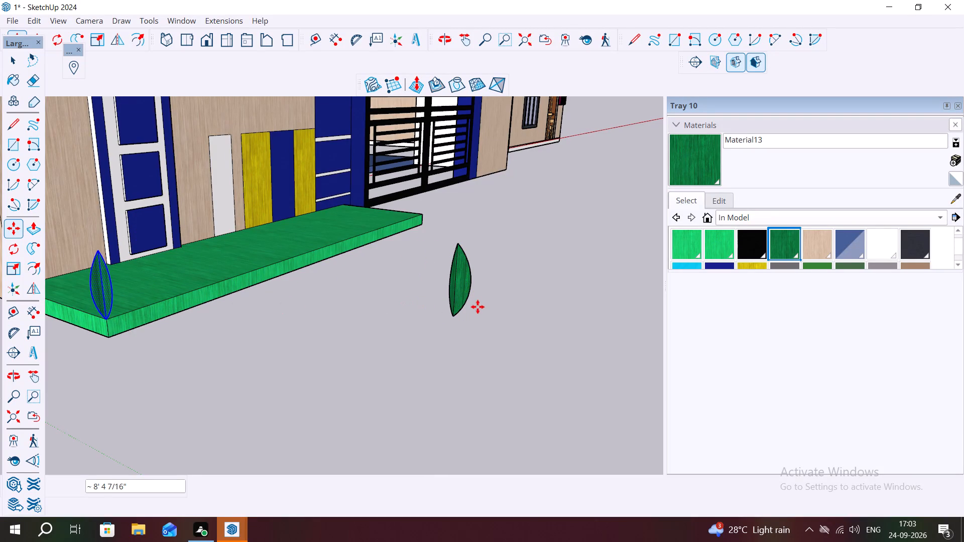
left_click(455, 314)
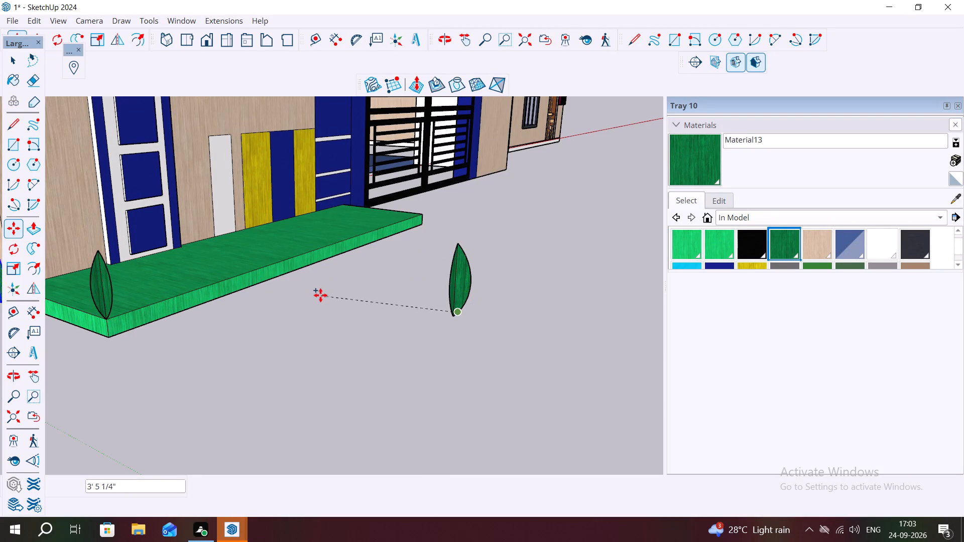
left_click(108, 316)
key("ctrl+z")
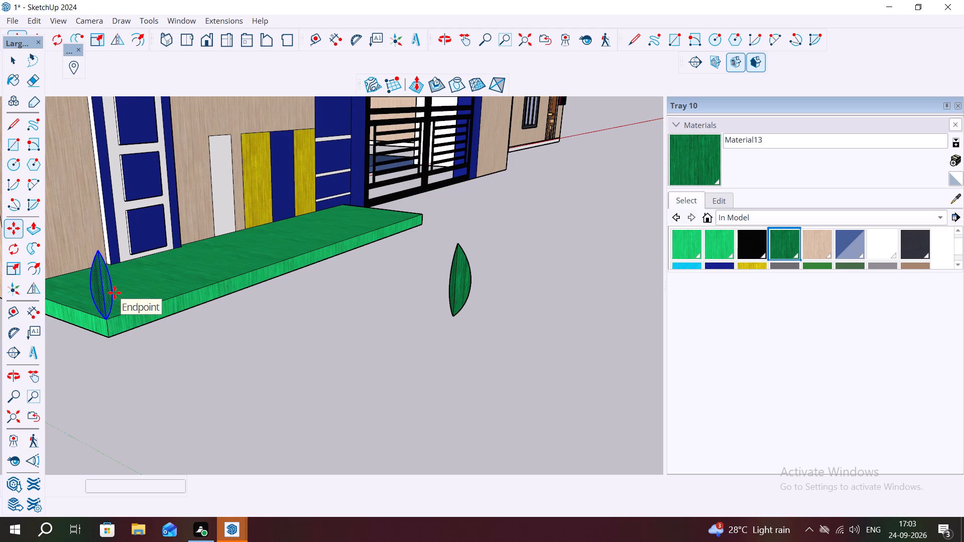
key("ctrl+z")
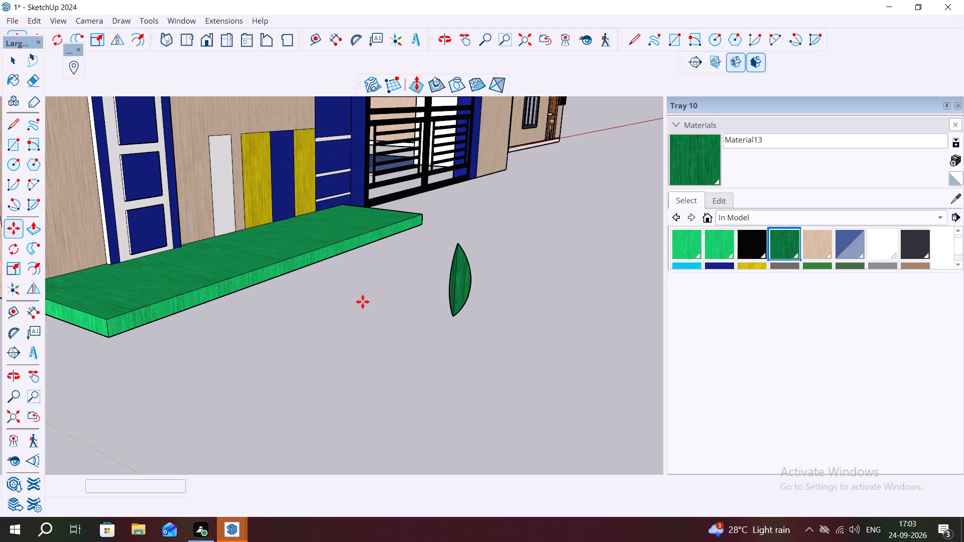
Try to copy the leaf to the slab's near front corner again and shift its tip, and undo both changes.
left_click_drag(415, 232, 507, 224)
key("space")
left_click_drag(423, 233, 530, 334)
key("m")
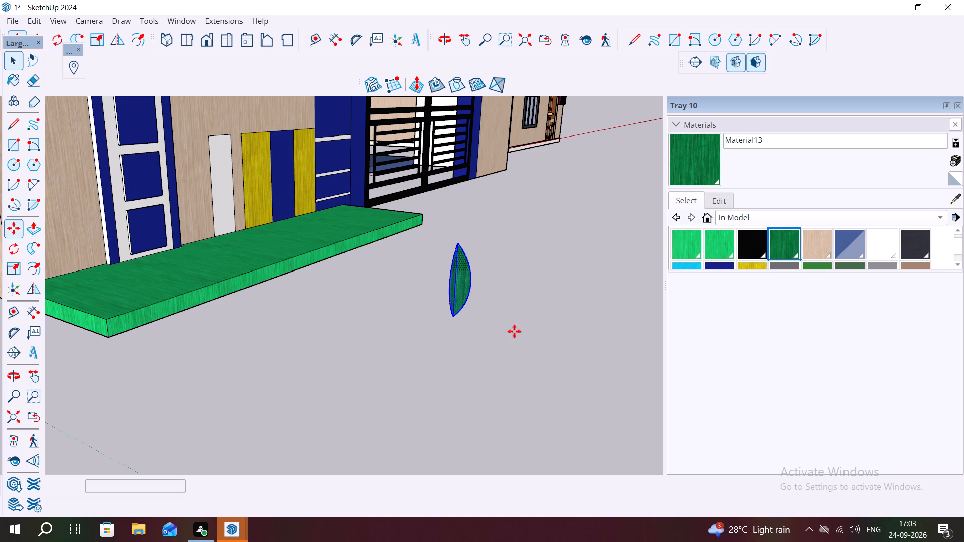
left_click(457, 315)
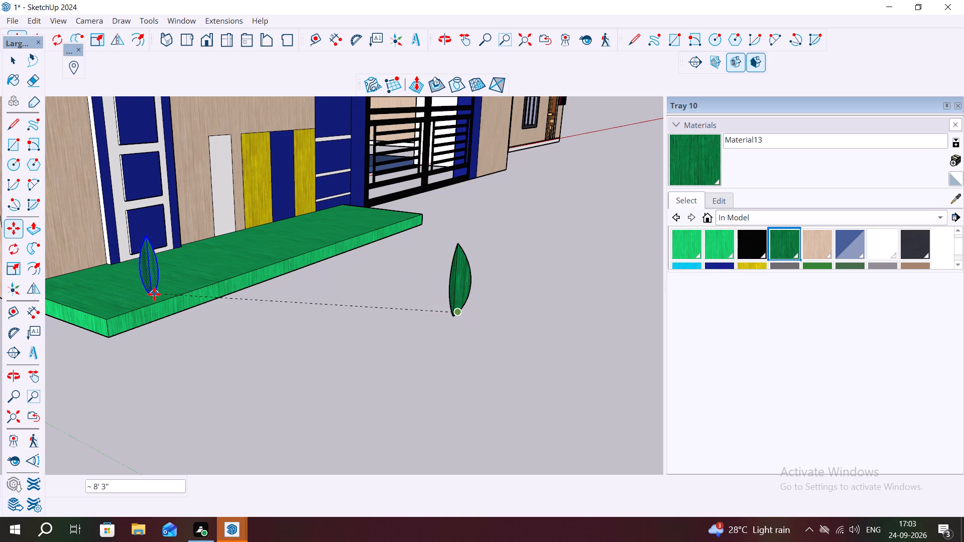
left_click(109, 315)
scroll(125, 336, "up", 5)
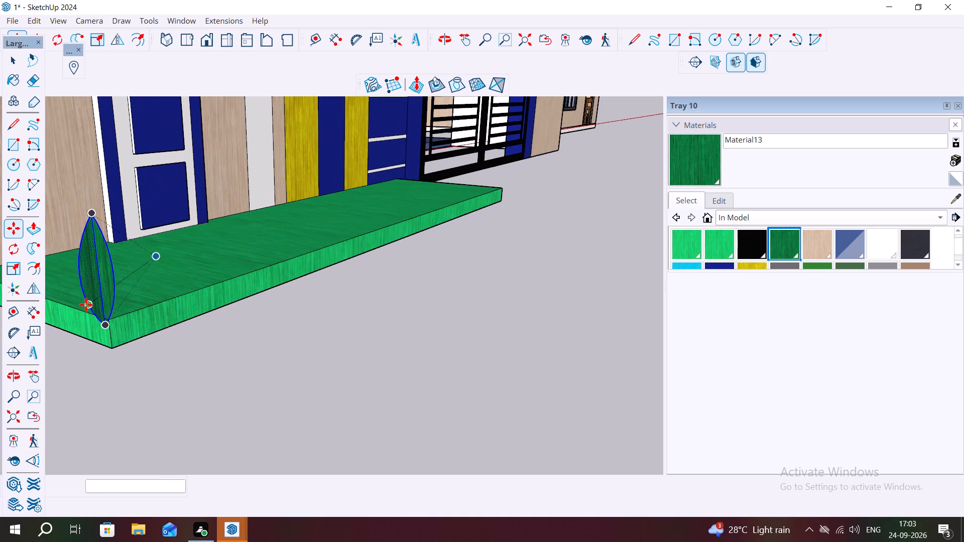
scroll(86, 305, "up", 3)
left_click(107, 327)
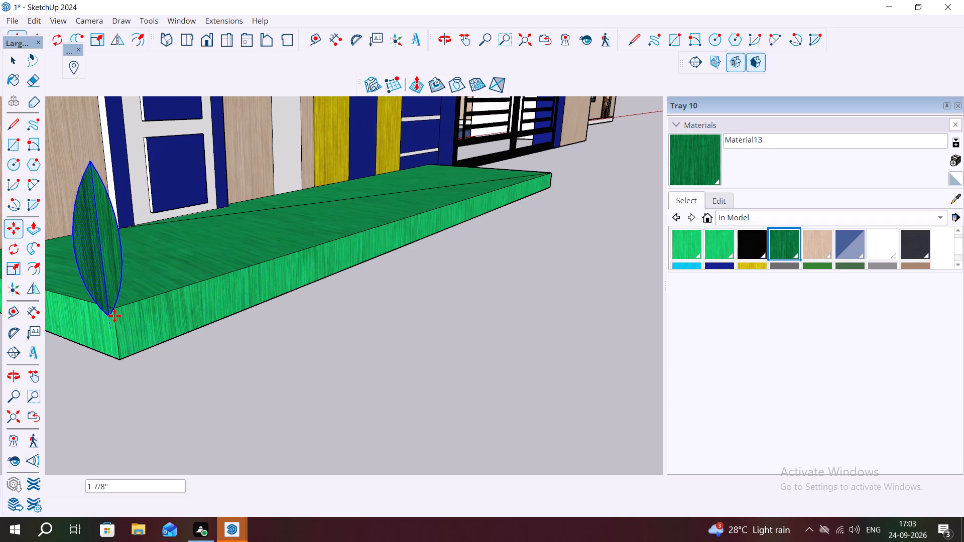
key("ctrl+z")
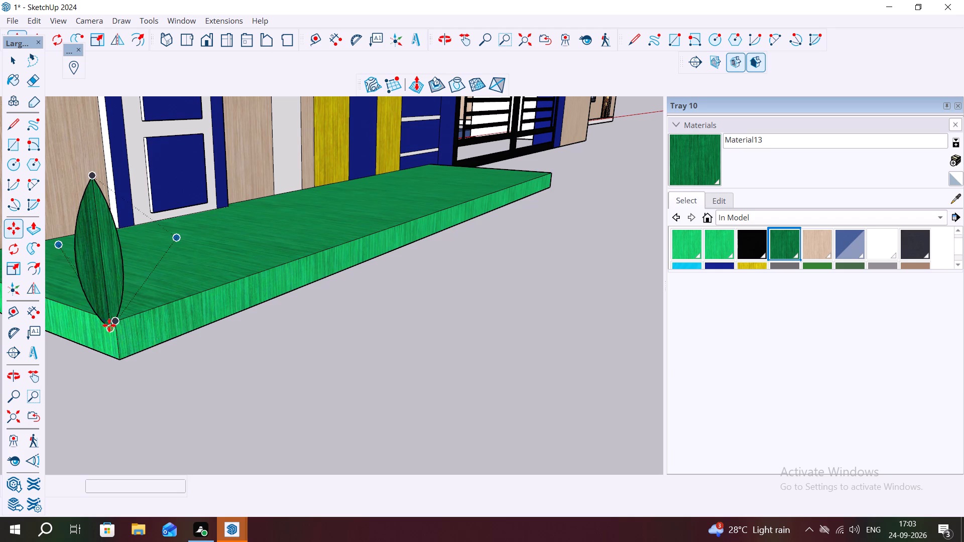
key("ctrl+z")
Copy the whole leaf from its exact lower tip to the slab's near front top corner, about 8' 4 7/16" away.
scroll(166, 314, "down", 11)
key("space")
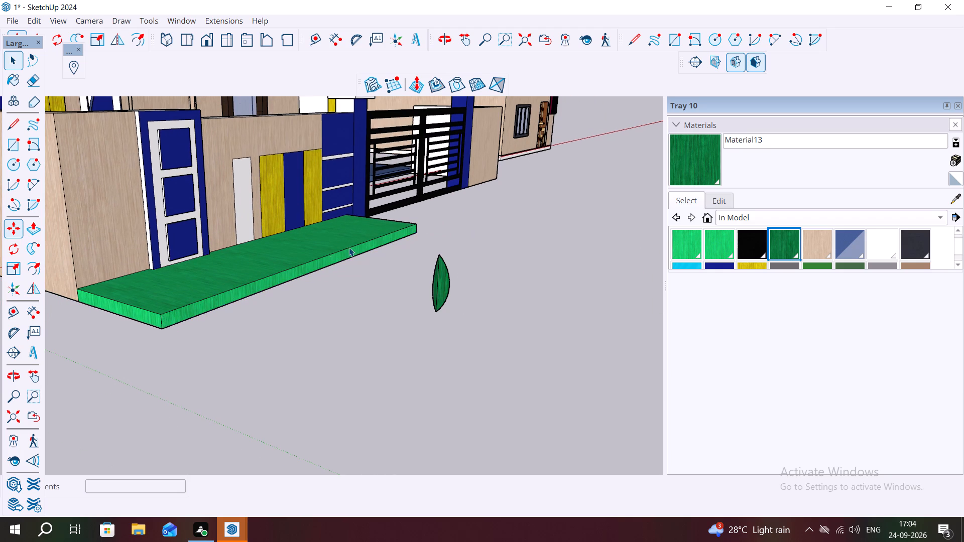
left_click_drag(348, 244, 512, 345)
key("m")
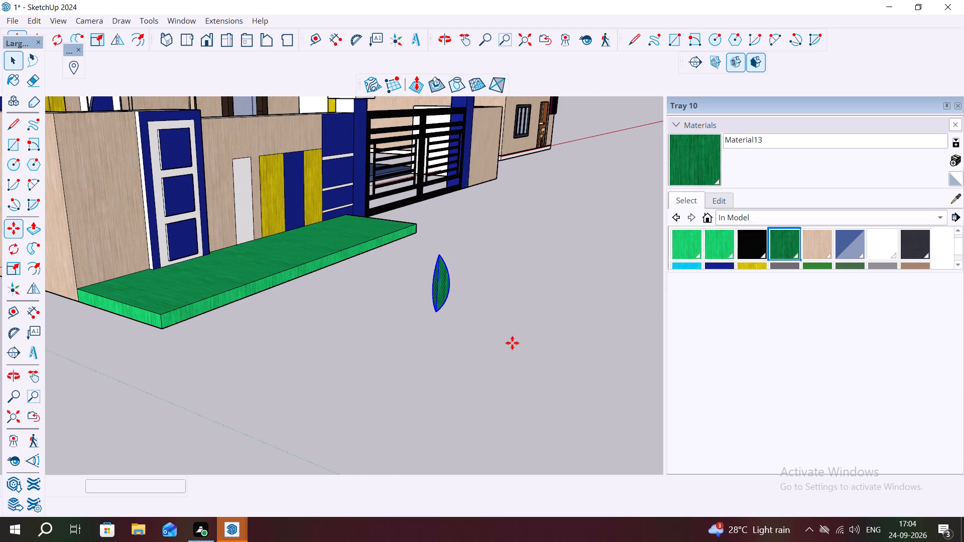
scroll(458, 330, "up", 9)
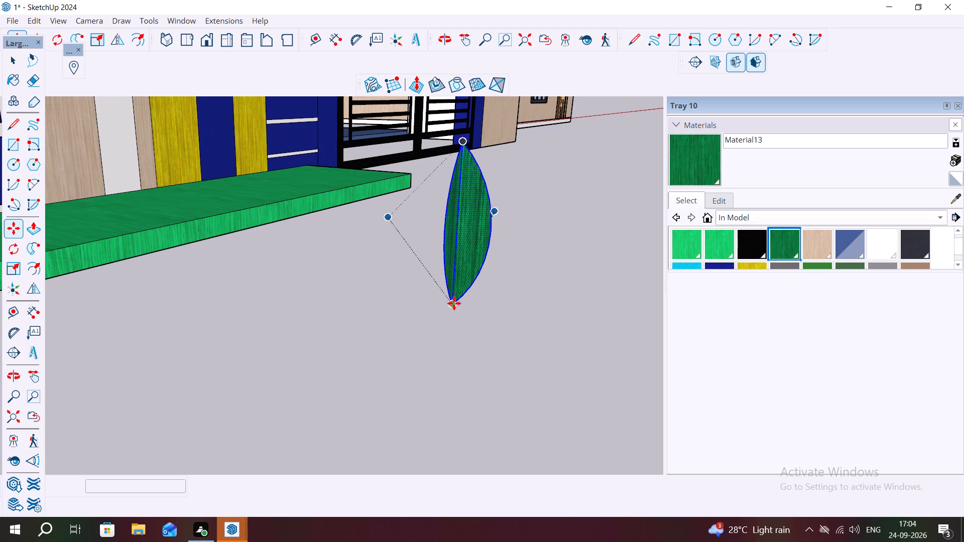
left_click(454, 303)
scroll(411, 293, "down", 6)
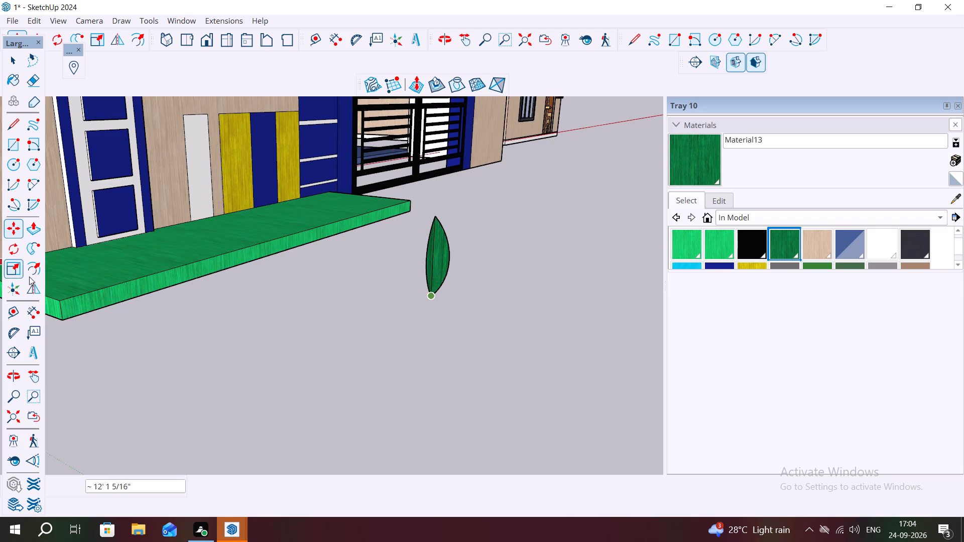
scroll(51, 288, "up", 6)
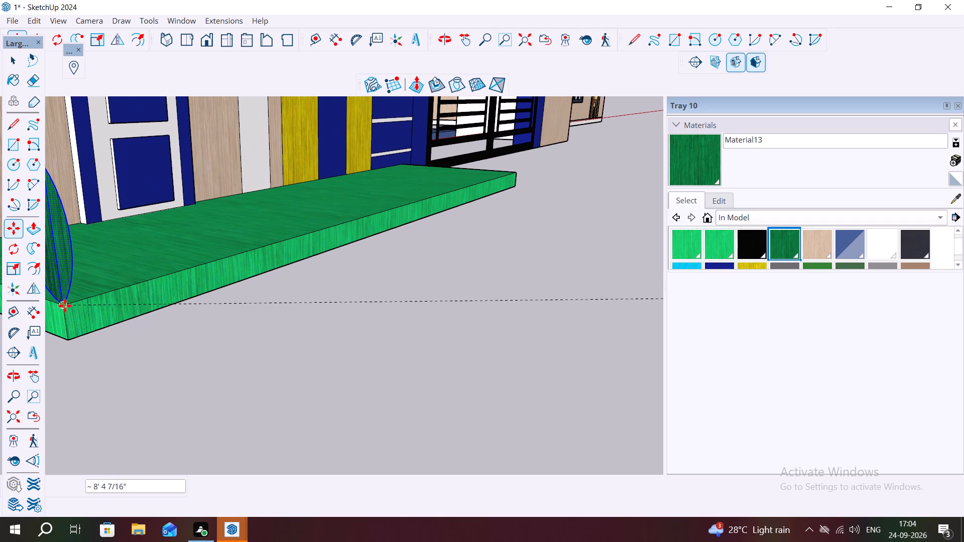
left_click(64, 306)
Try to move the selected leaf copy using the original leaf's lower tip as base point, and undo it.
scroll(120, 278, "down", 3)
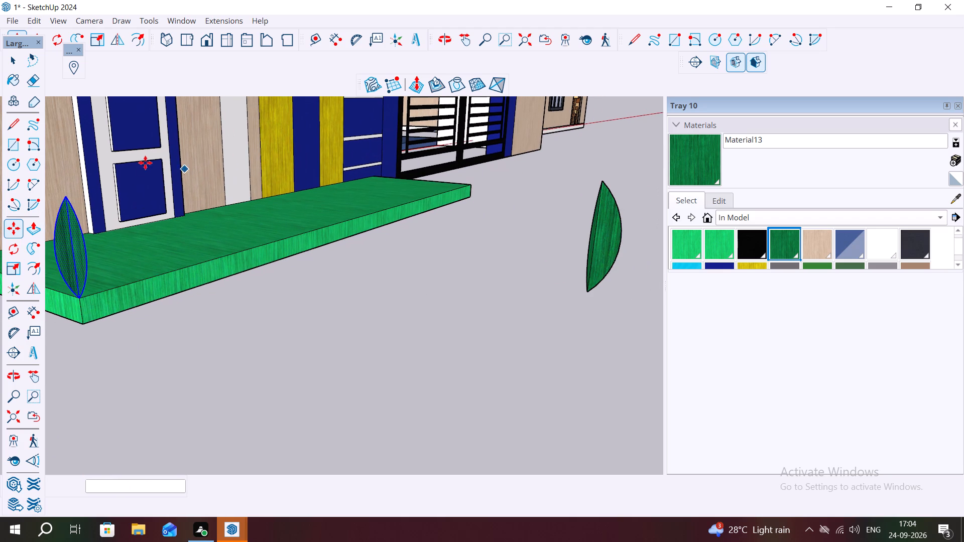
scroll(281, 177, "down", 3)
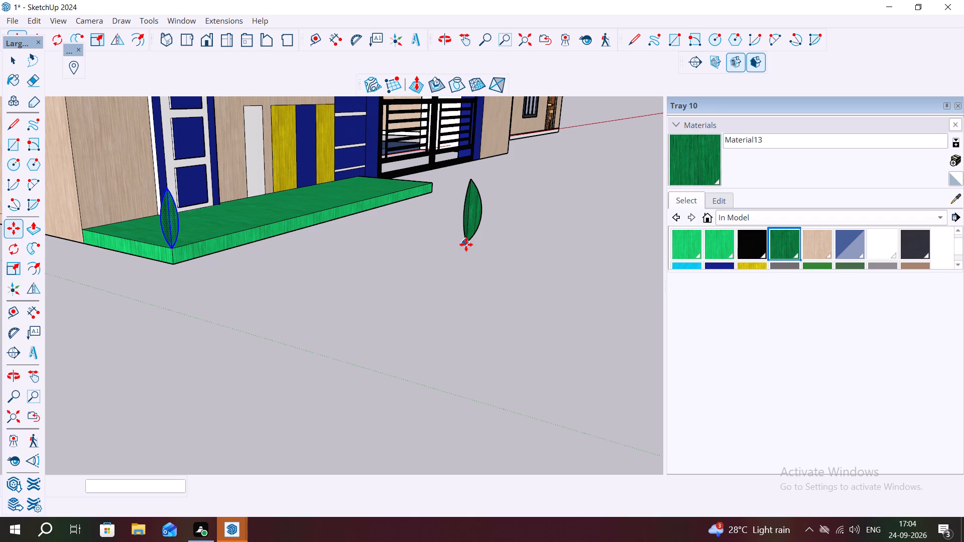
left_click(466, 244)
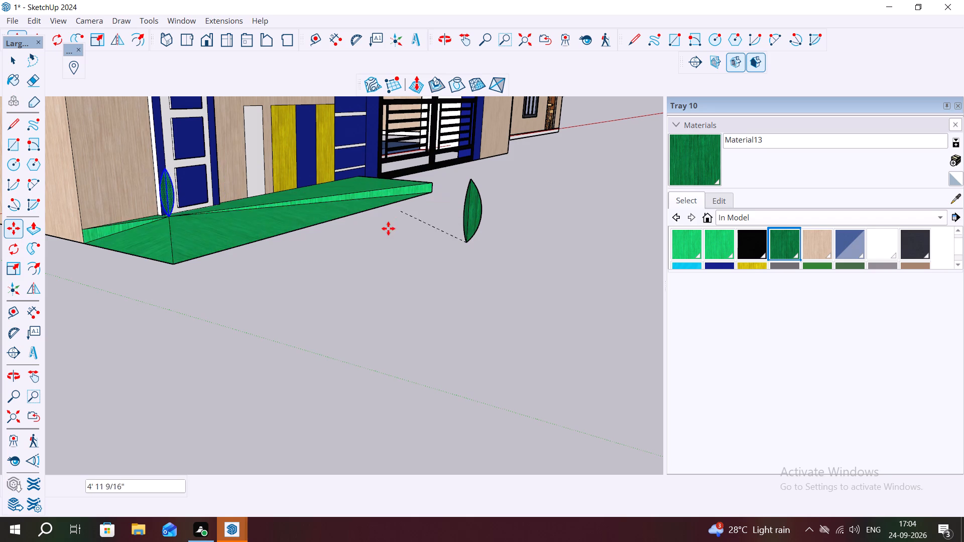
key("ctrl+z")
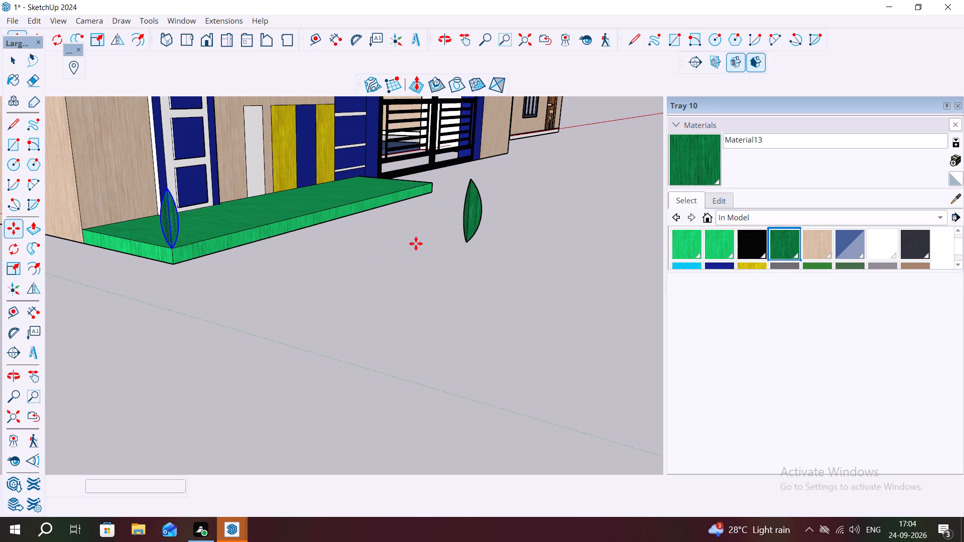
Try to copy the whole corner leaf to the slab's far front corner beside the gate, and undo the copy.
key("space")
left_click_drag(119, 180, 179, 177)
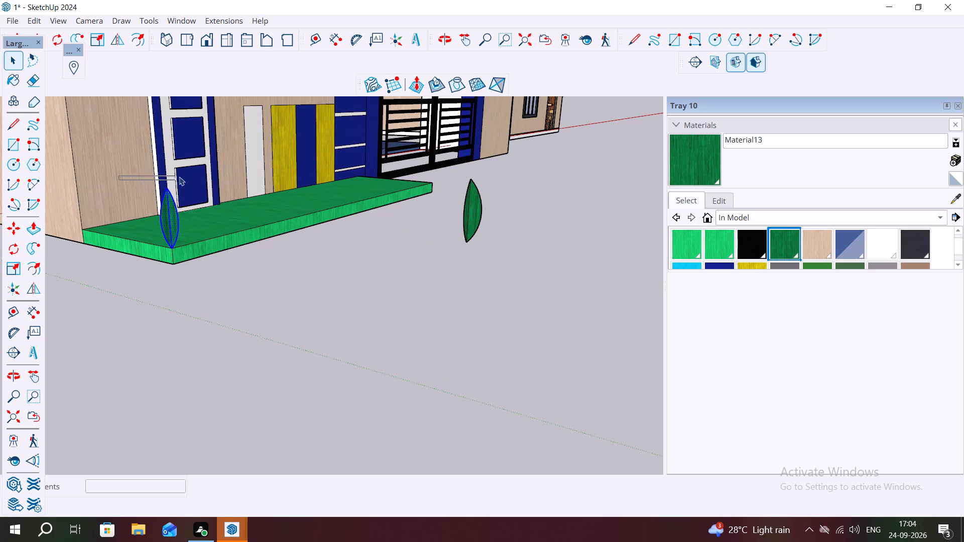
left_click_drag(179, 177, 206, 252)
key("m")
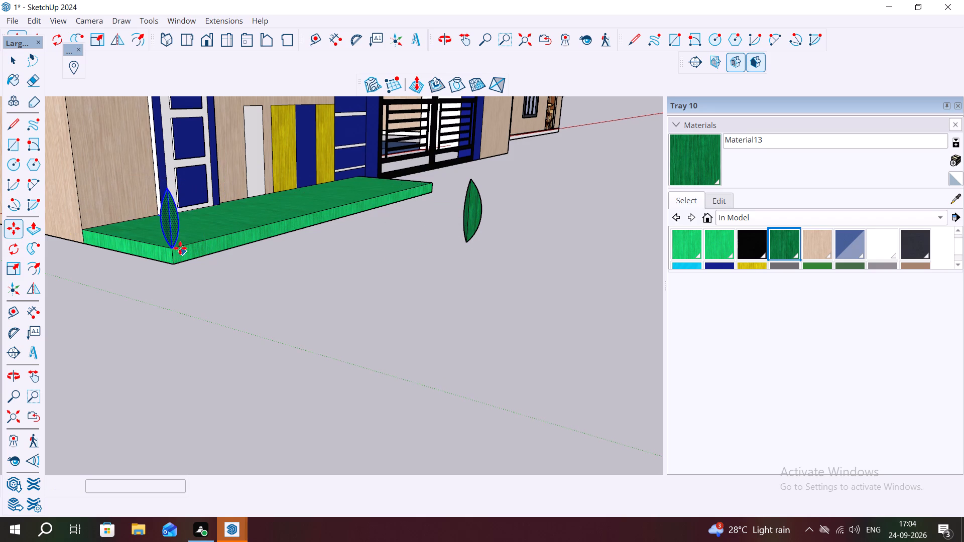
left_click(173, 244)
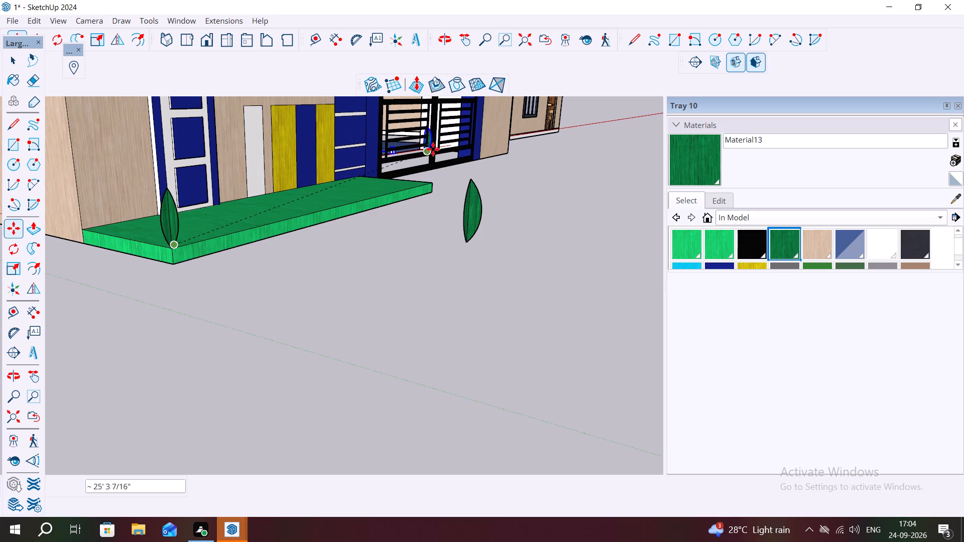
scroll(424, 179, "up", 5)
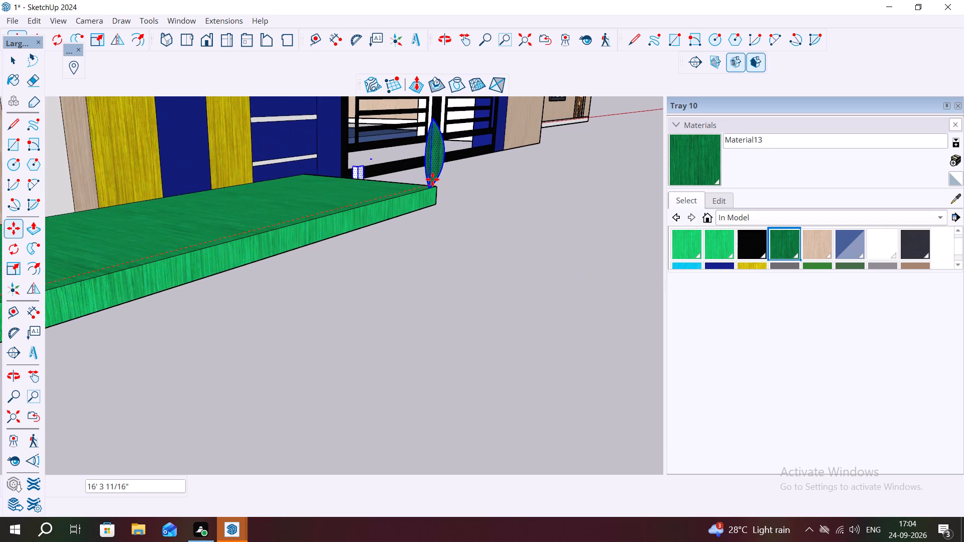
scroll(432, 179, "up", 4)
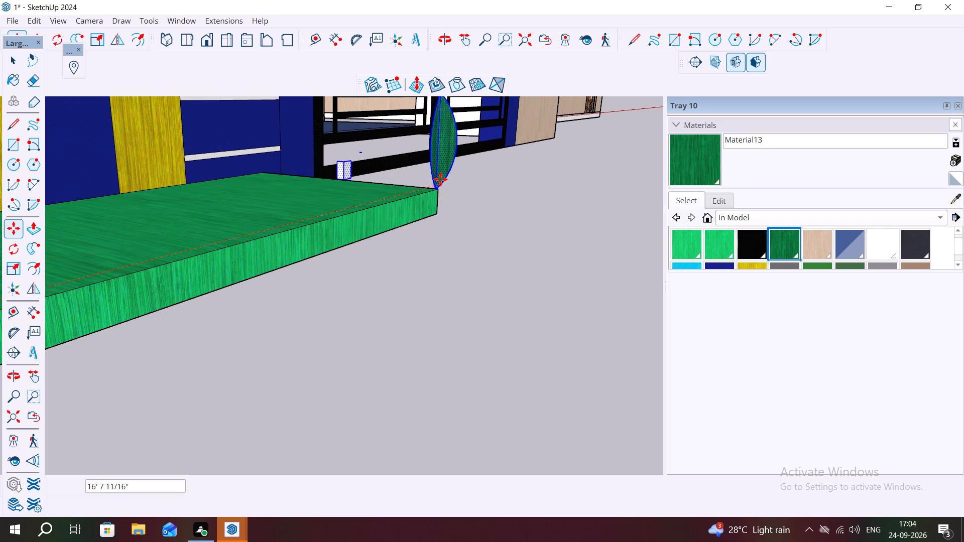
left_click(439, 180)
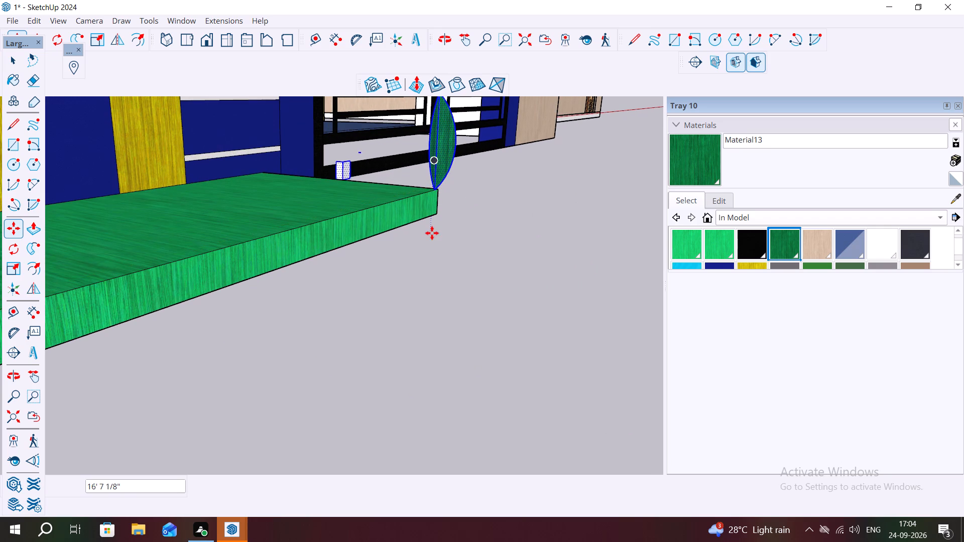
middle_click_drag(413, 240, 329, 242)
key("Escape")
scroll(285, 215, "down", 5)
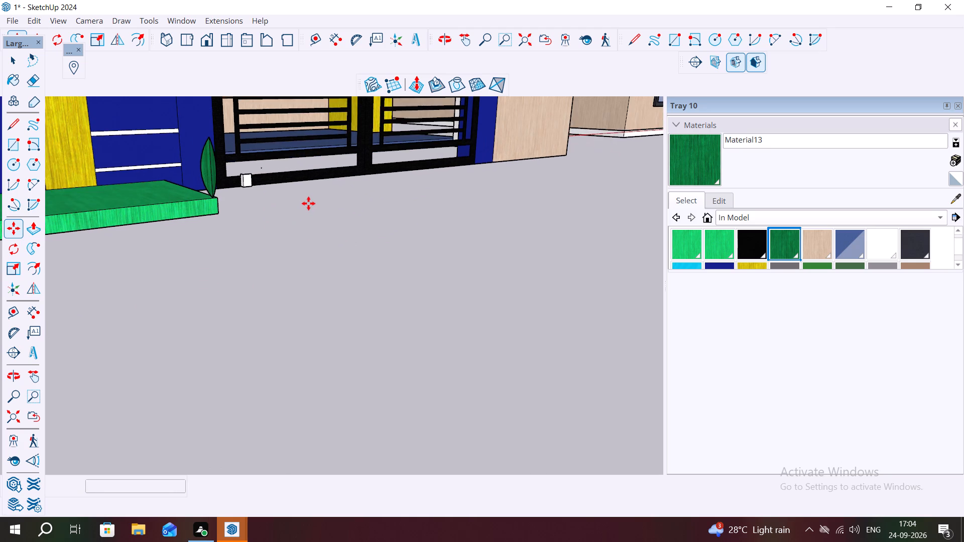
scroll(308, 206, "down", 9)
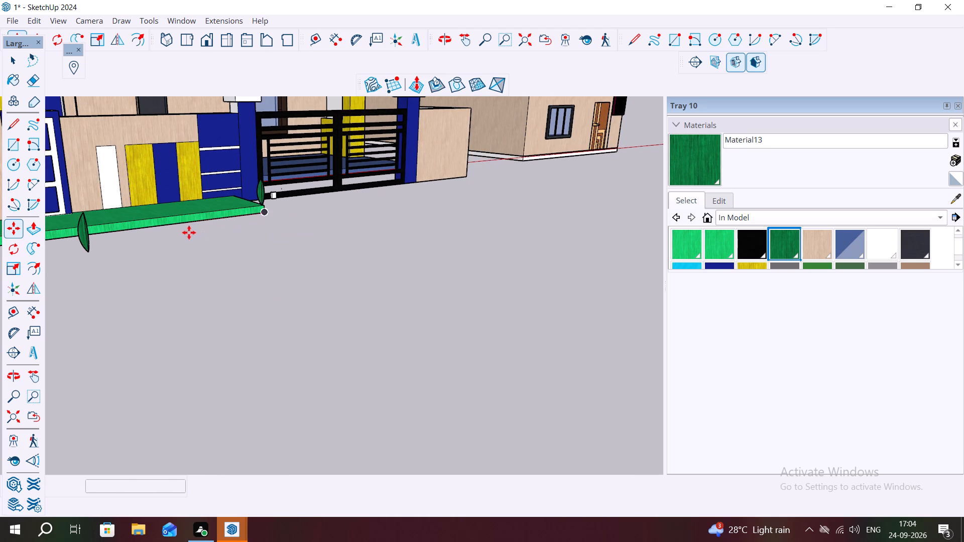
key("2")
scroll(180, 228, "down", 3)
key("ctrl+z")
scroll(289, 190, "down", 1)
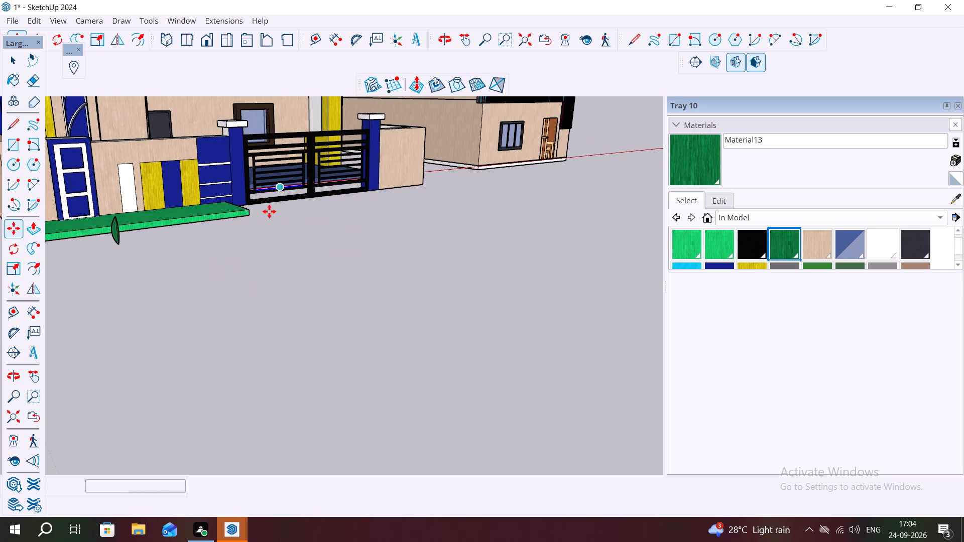
Copy the whole leaf from its lower tip to the slab's far front top corner, about 16' 8 7/16" away.
scroll(108, 221, "up", 3)
key("space")
scroll(292, 195, "down", 4)
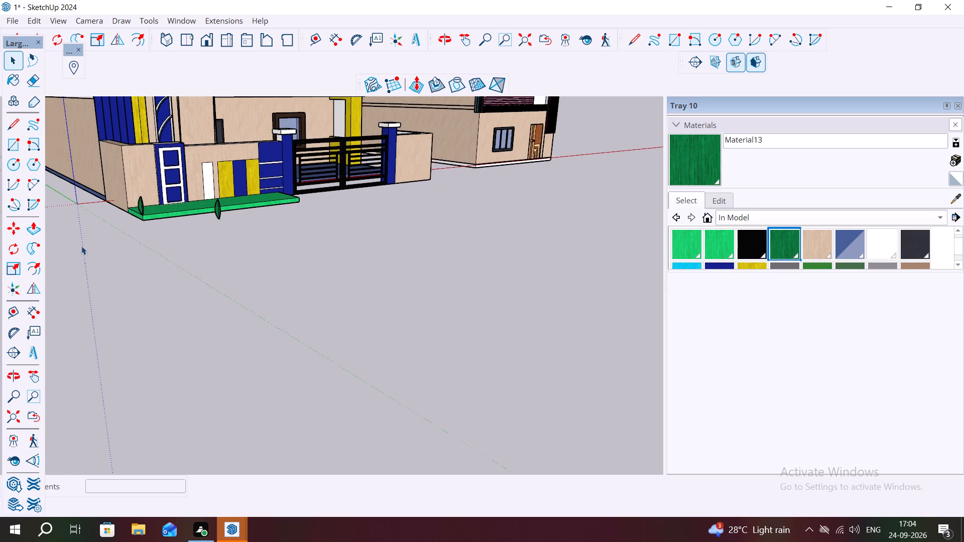
scroll(118, 190, "up", 6)
left_click_drag(147, 203, 185, 215)
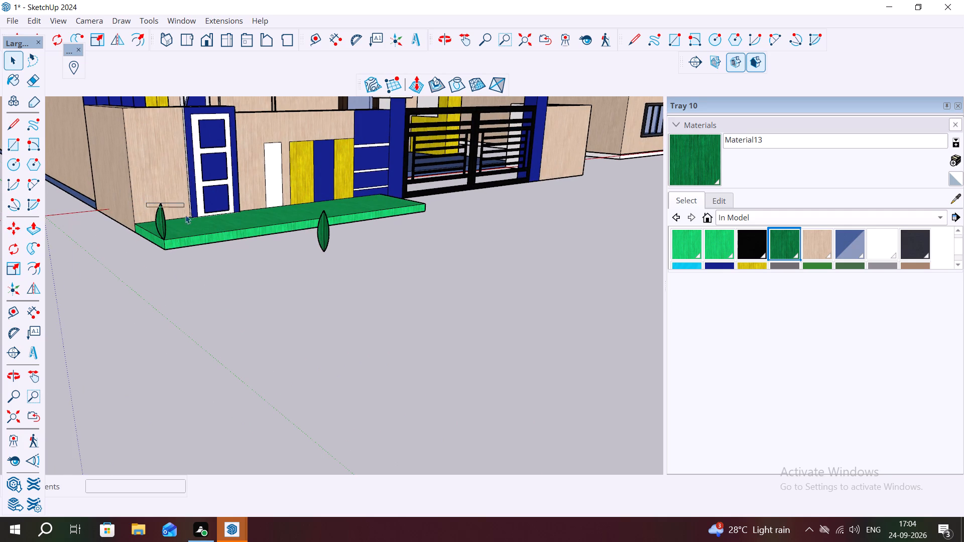
left_click_drag(185, 215, 184, 242)
key("m")
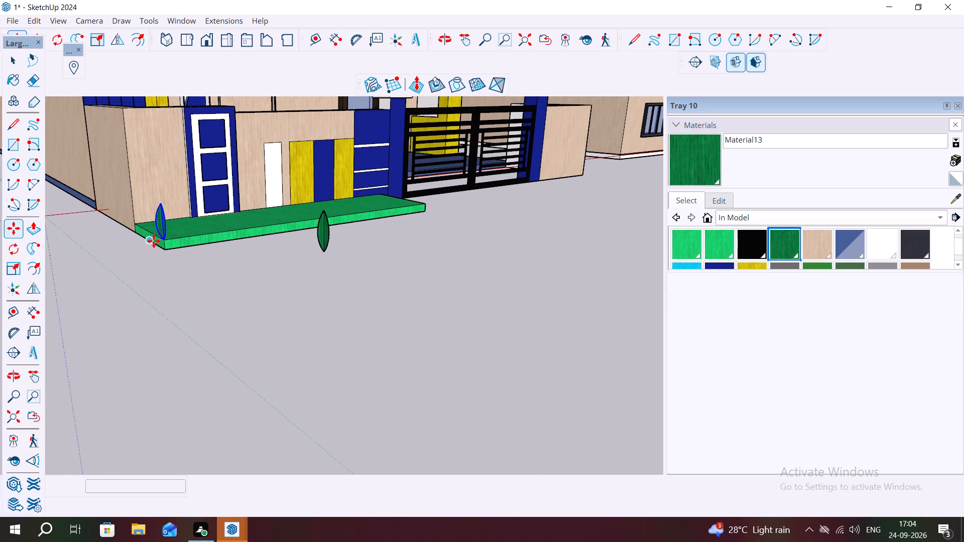
left_click(166, 238)
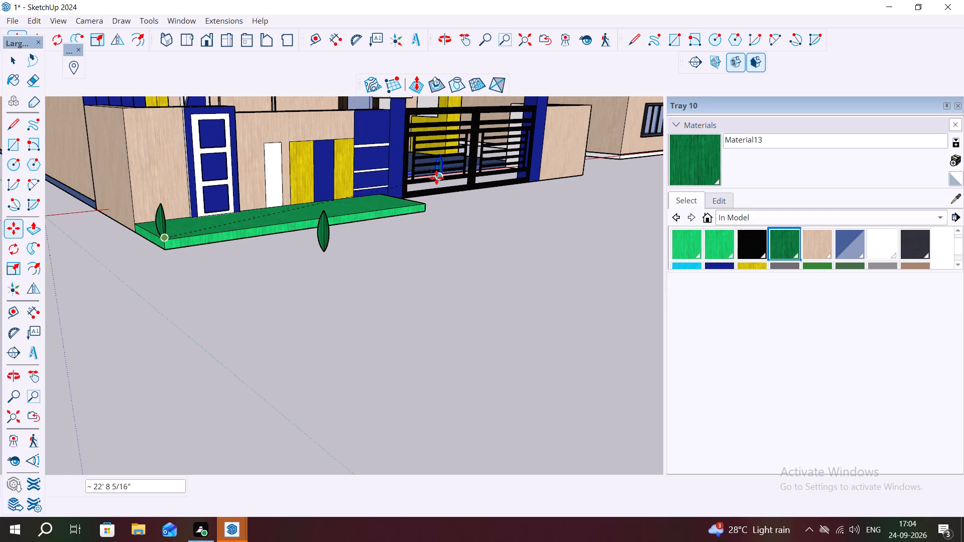
scroll(426, 199, "up", 14)
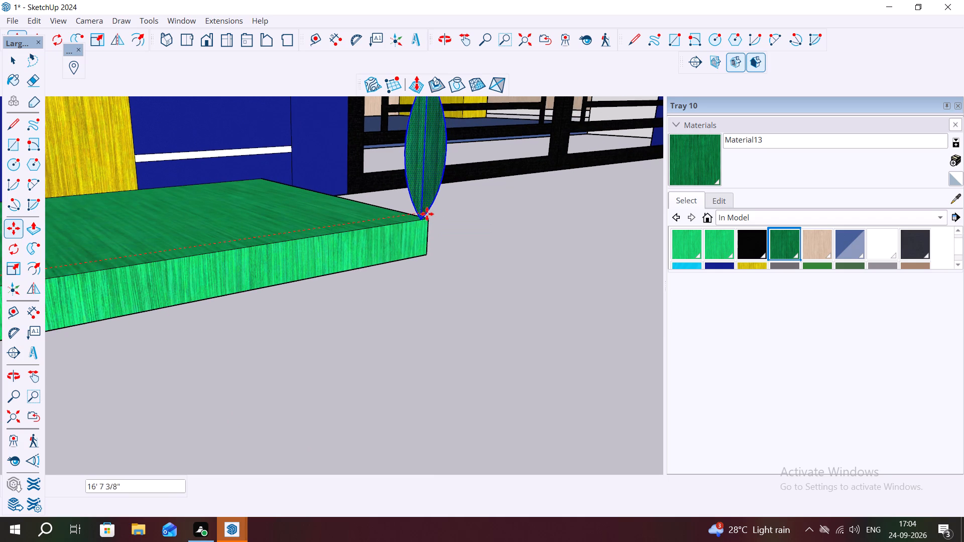
left_click(433, 213)
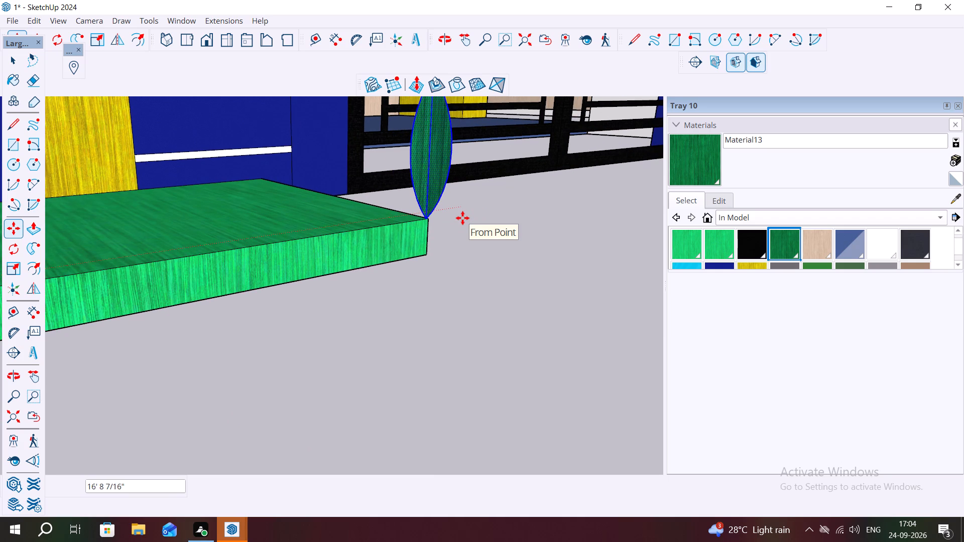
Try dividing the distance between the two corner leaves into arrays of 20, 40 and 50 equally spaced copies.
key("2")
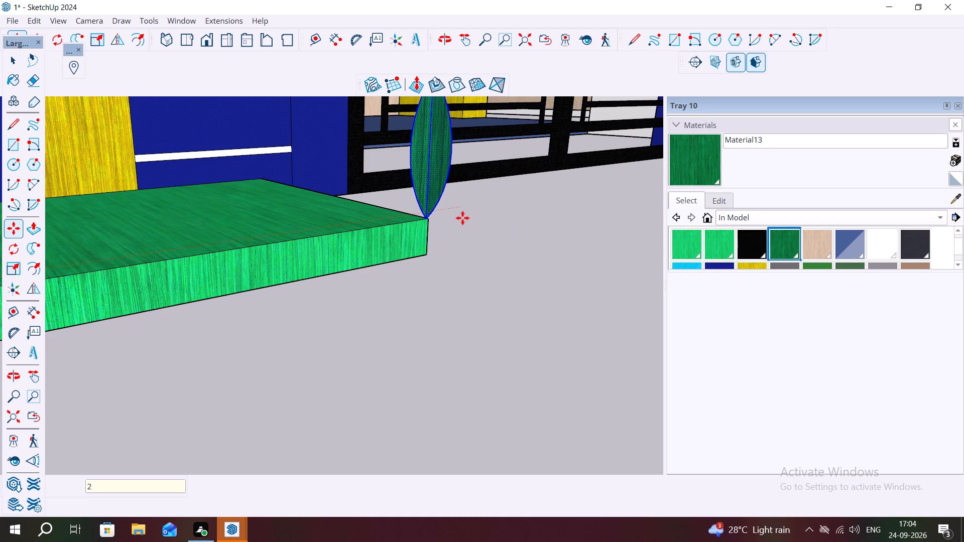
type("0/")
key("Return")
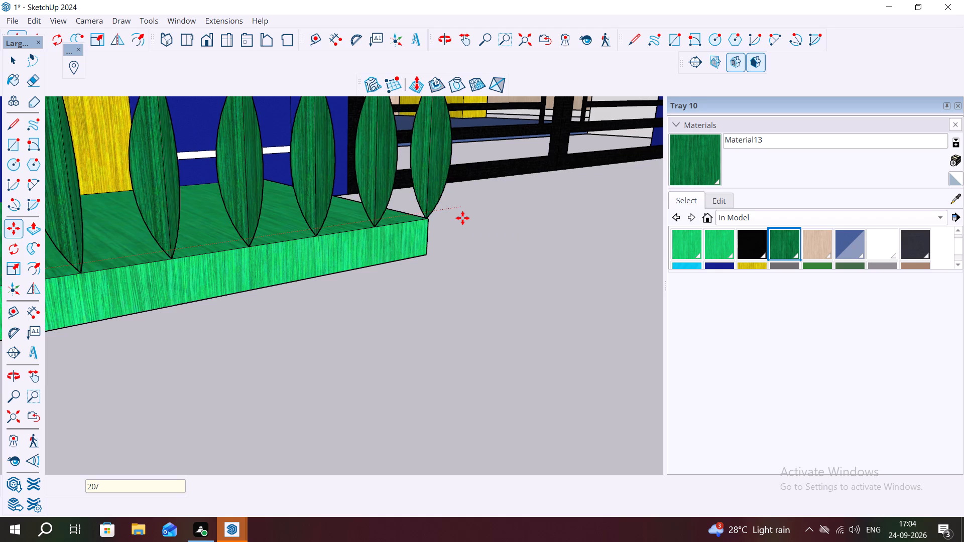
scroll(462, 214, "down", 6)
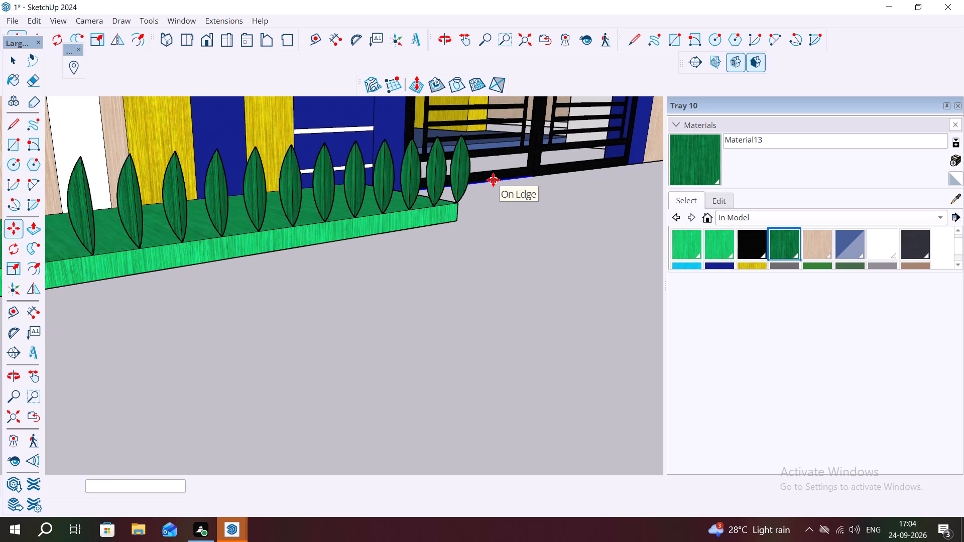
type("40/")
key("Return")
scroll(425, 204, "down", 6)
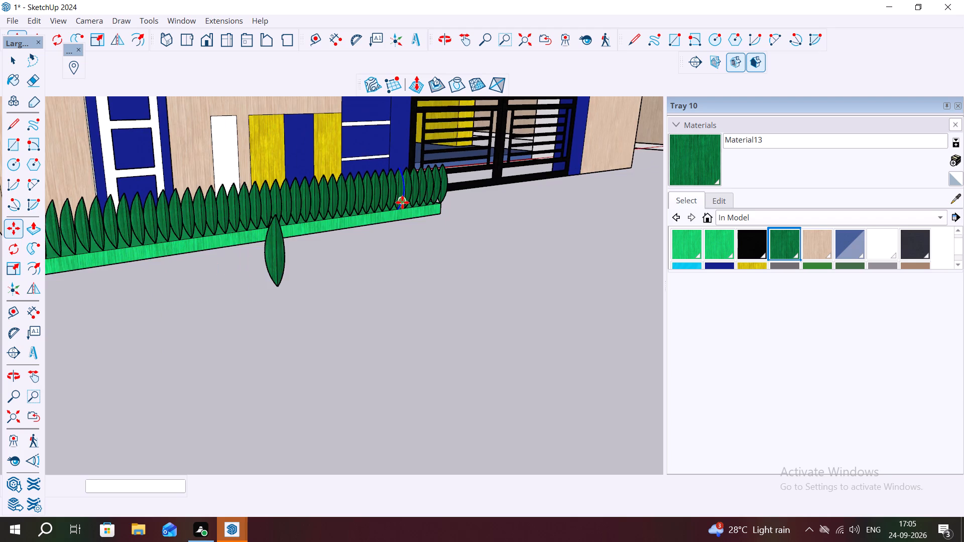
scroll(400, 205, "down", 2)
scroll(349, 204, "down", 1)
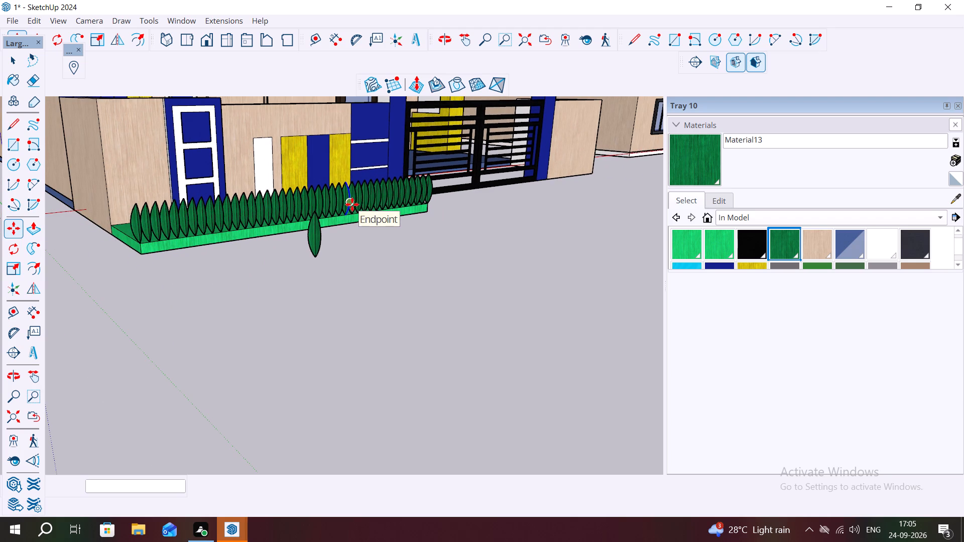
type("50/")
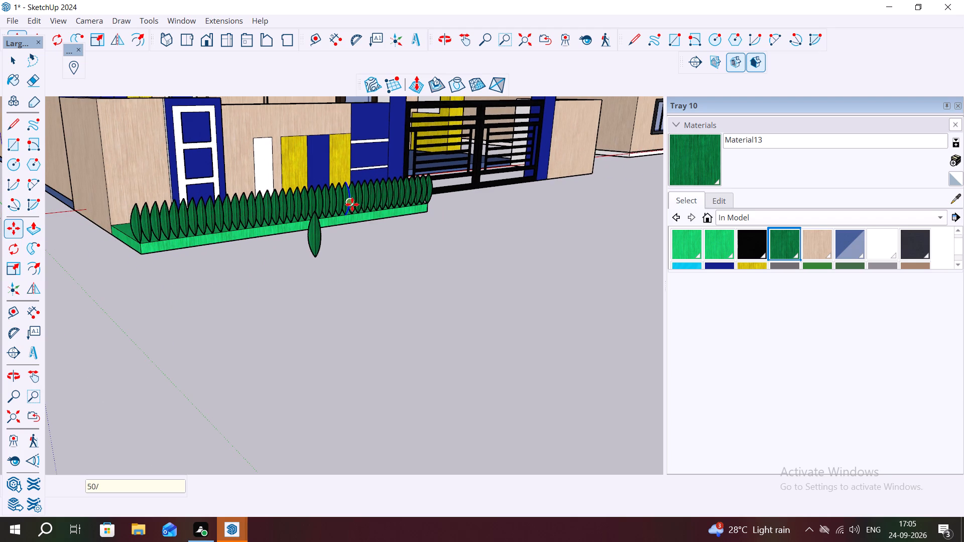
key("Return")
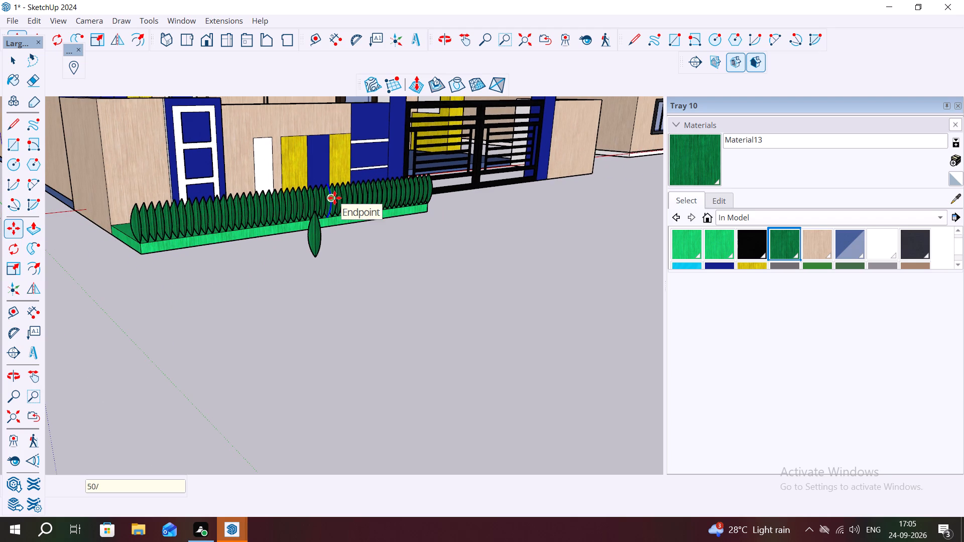
Divide the leaf array along the slab's front edge into 100 equal intervals.
key("1")
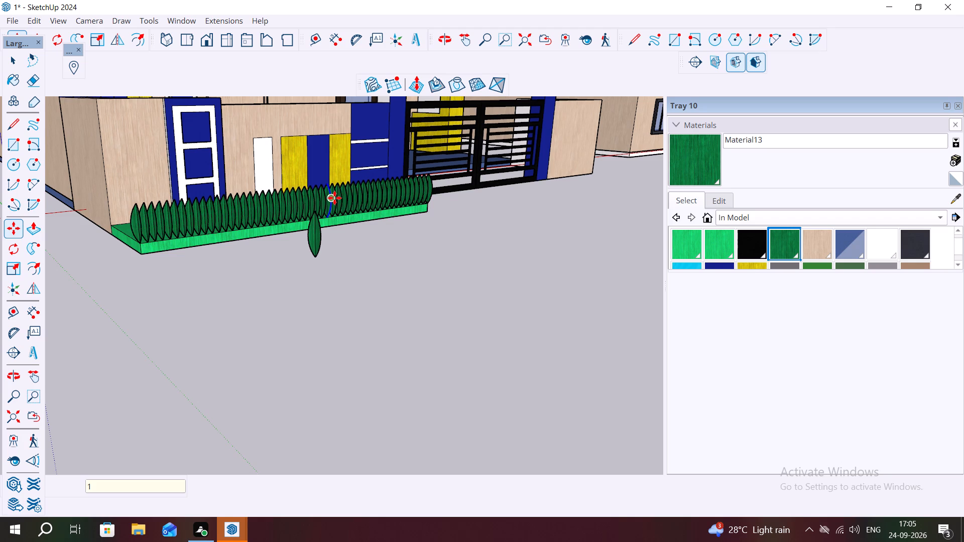
type("00/")
key("Return")
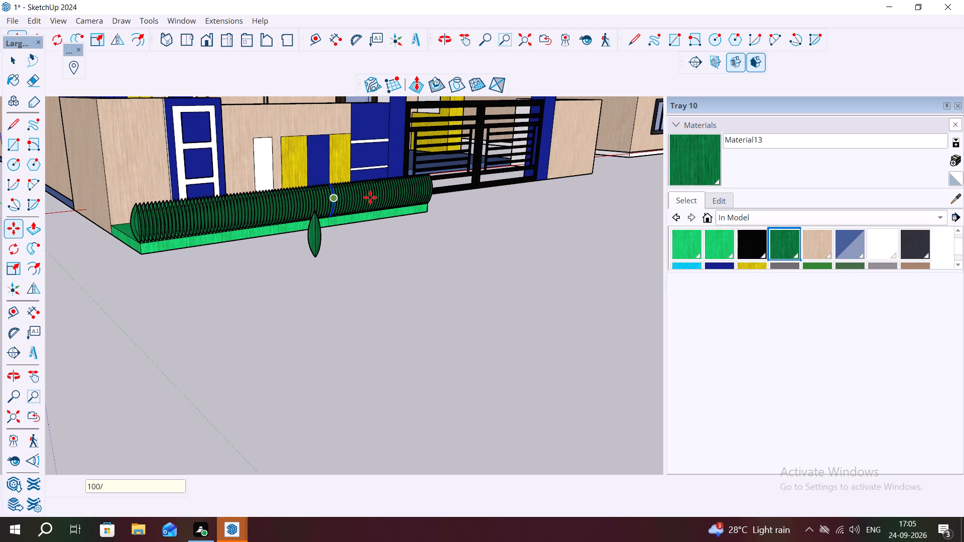
key("Return")
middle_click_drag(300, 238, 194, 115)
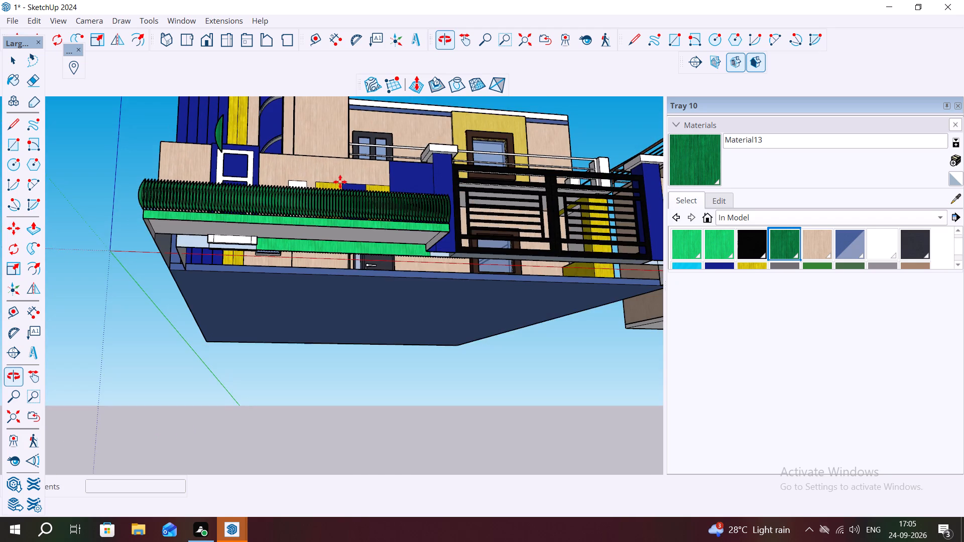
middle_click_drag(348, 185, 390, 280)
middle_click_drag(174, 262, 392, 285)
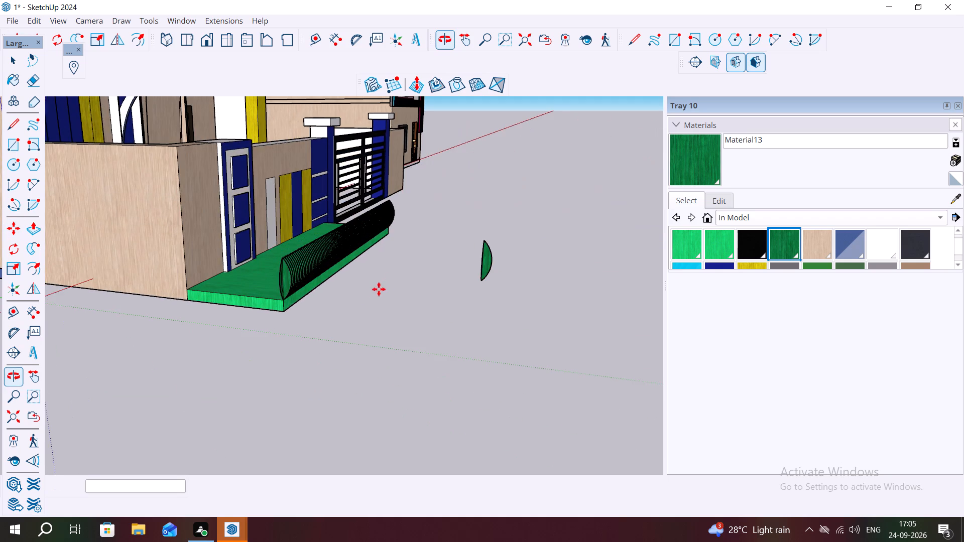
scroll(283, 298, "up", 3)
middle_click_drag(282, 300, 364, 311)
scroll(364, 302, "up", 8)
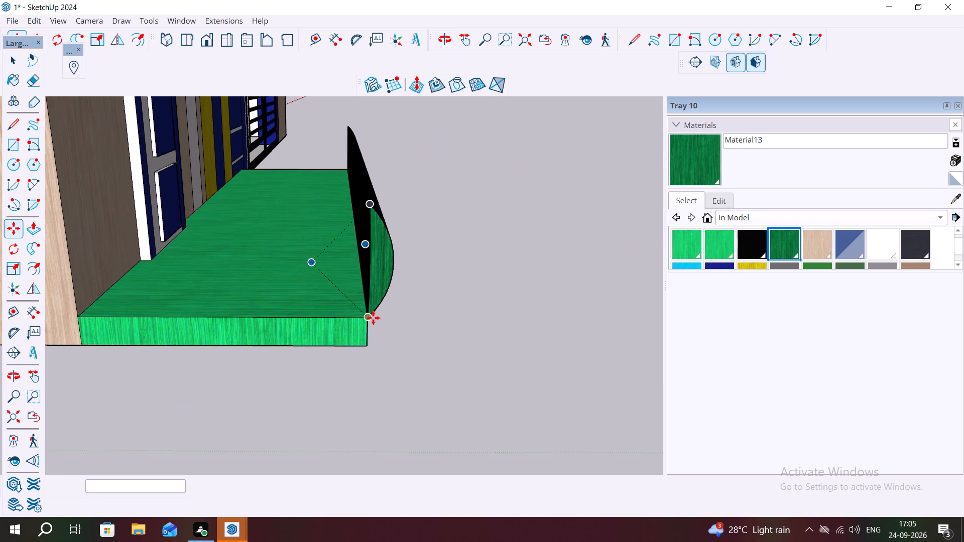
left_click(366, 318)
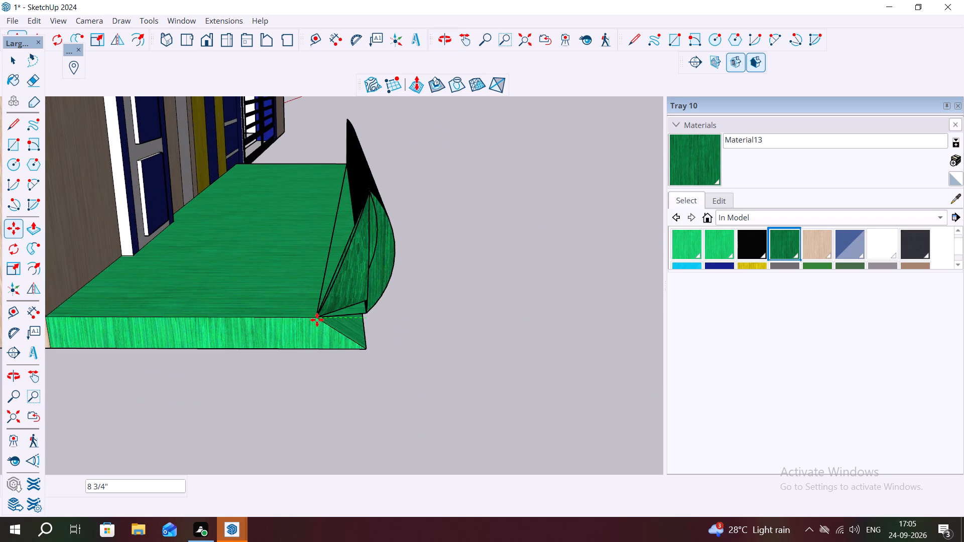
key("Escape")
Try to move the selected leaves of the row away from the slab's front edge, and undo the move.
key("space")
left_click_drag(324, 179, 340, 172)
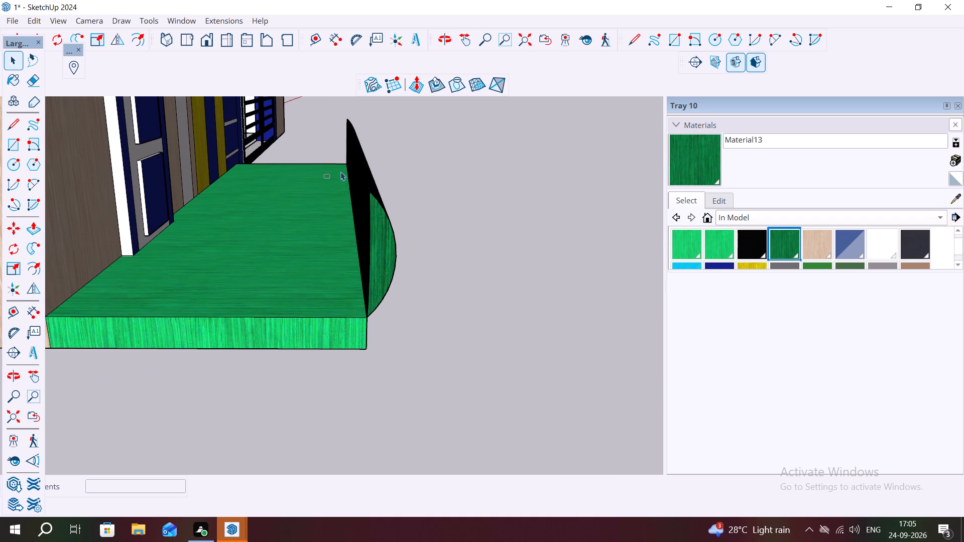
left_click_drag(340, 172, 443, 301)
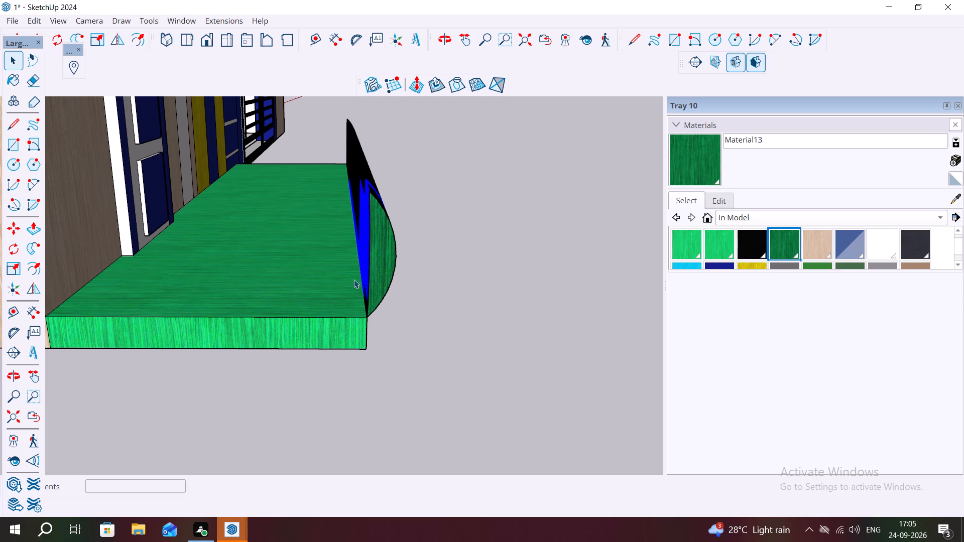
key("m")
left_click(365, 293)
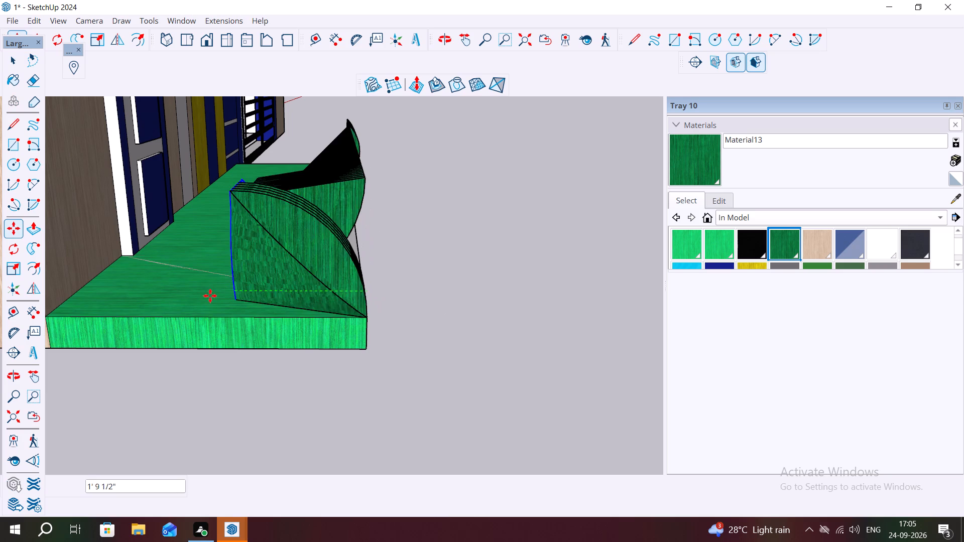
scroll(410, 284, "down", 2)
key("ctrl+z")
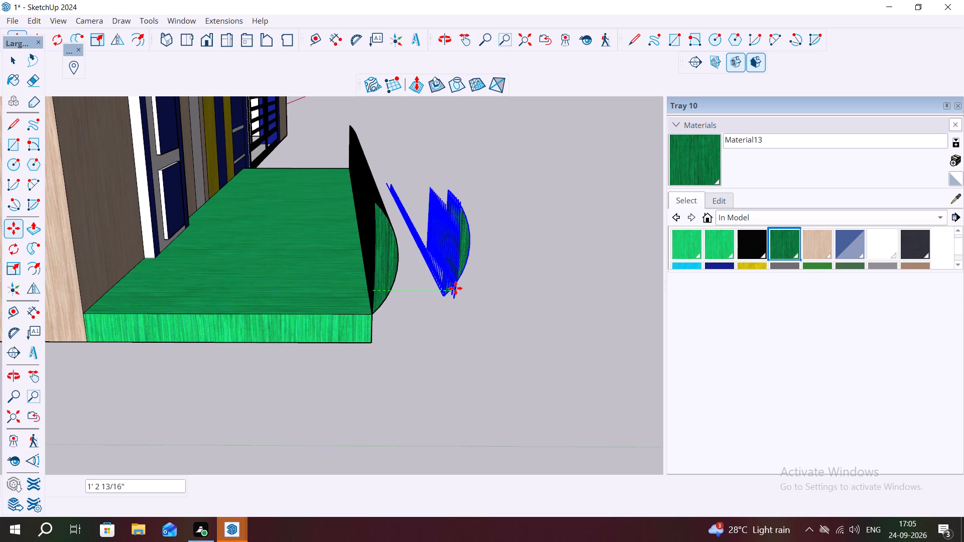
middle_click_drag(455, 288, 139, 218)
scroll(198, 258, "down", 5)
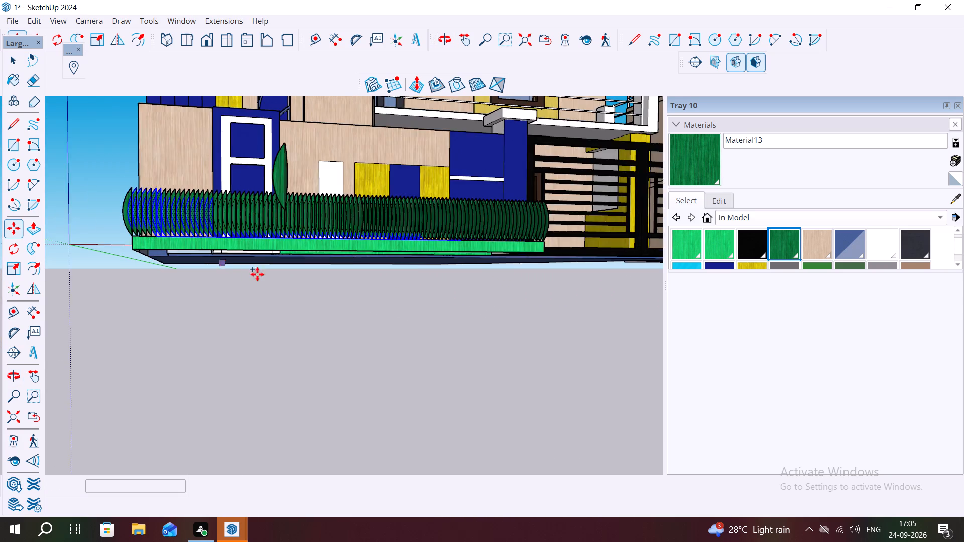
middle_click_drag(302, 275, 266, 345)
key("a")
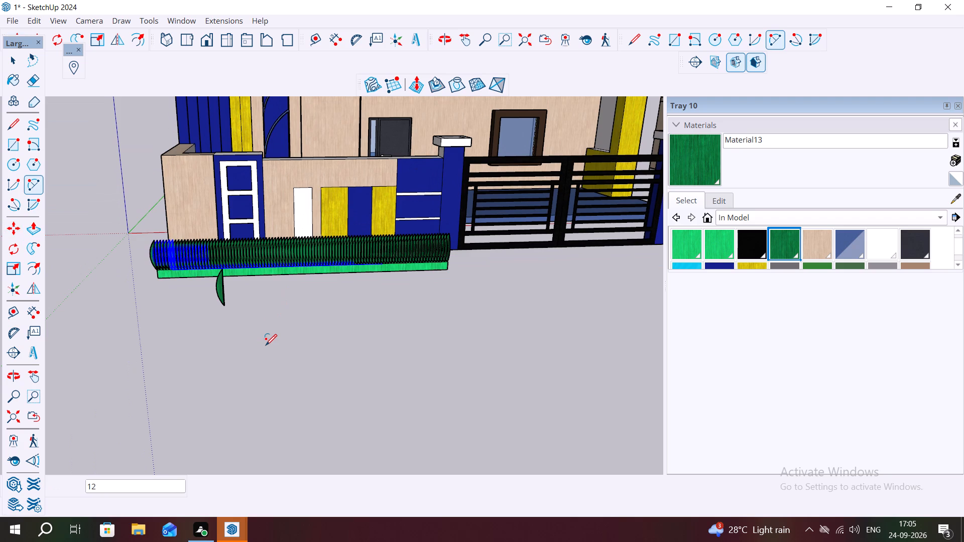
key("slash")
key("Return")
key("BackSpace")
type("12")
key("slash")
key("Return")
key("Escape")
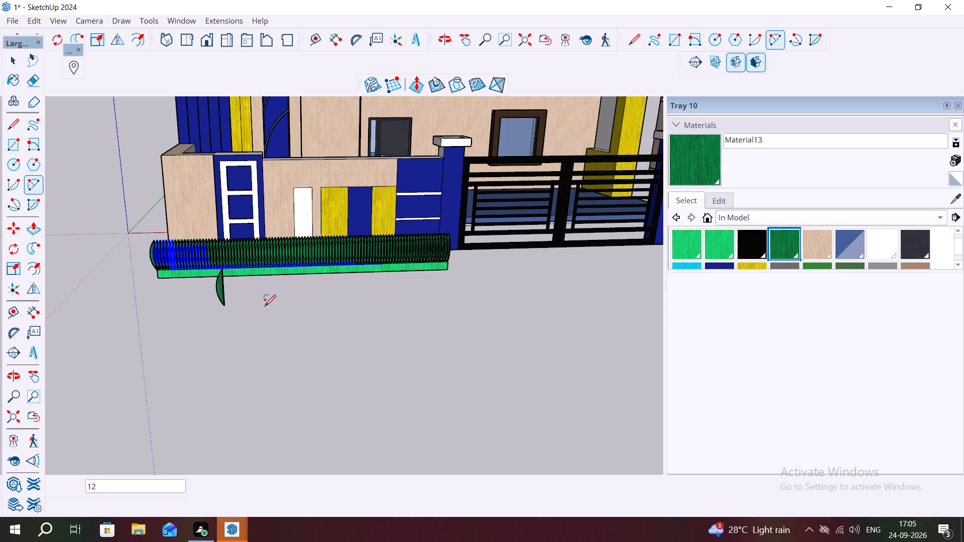
Undo the dense leaf array along the green slab's front edge.
key("space")
left_click(260, 297)
key("ctrl+z")
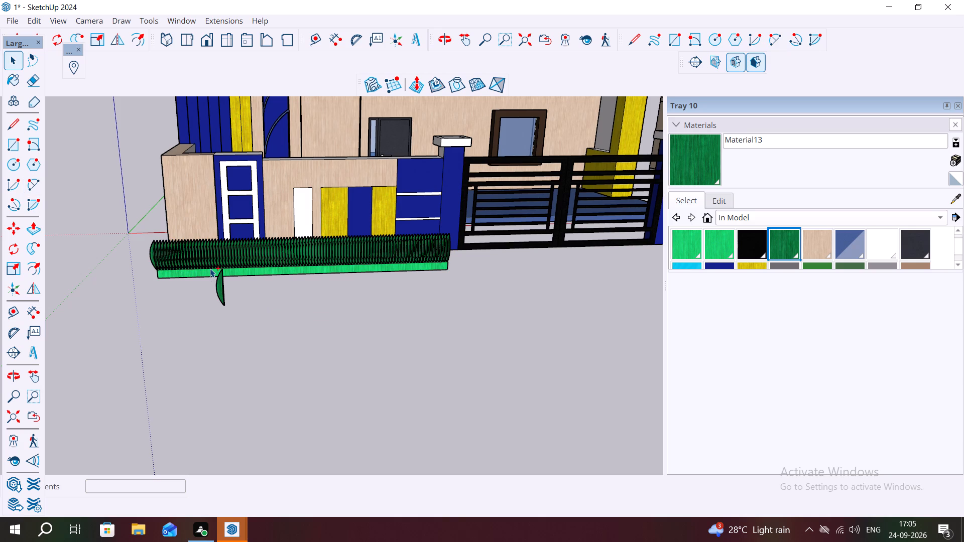
Draw a slanted straight line about 3' 10" long on the open ground in front of the green slab.
scroll(216, 295, "up", 2)
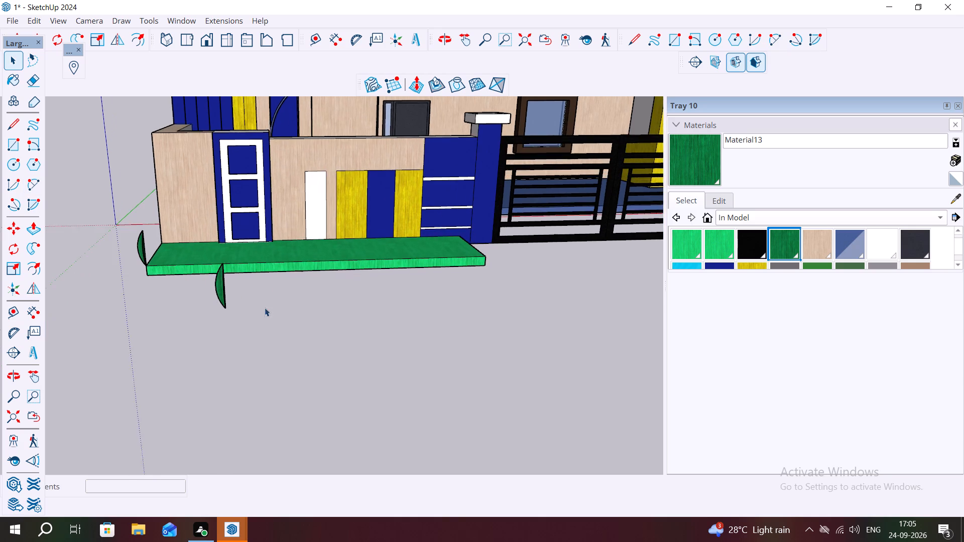
scroll(265, 308, "up", 2)
key("l")
left_click(276, 361)
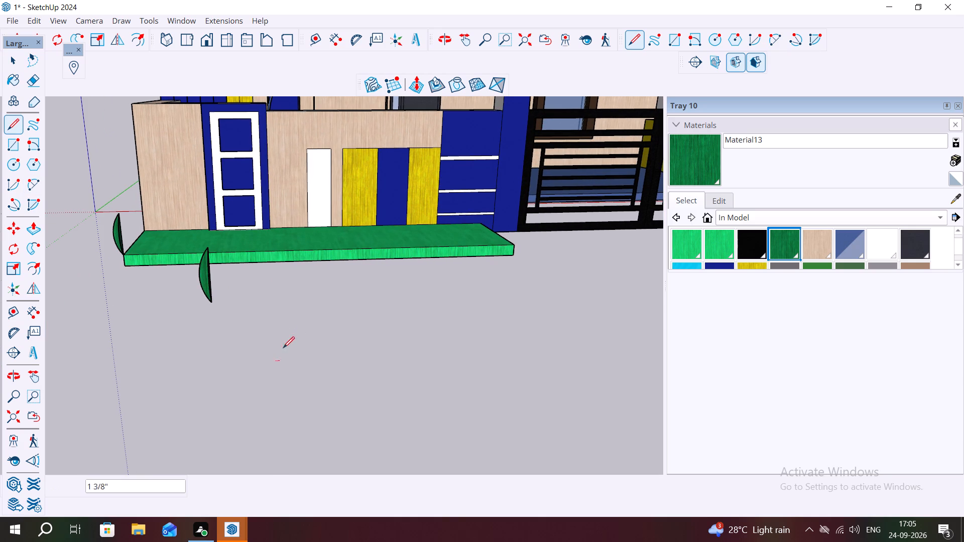
left_click(300, 309)
key("space")
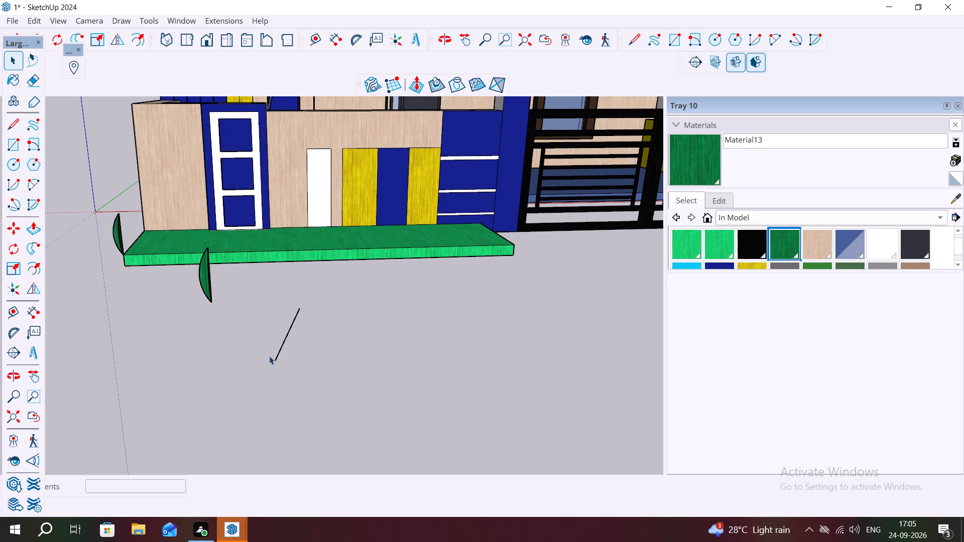
Draw two-point arcs on both sides of the line, bulging about 4 3/4" and 8 1/4", to form a leaf with a midrib.
scroll(270, 355, "up", 1)
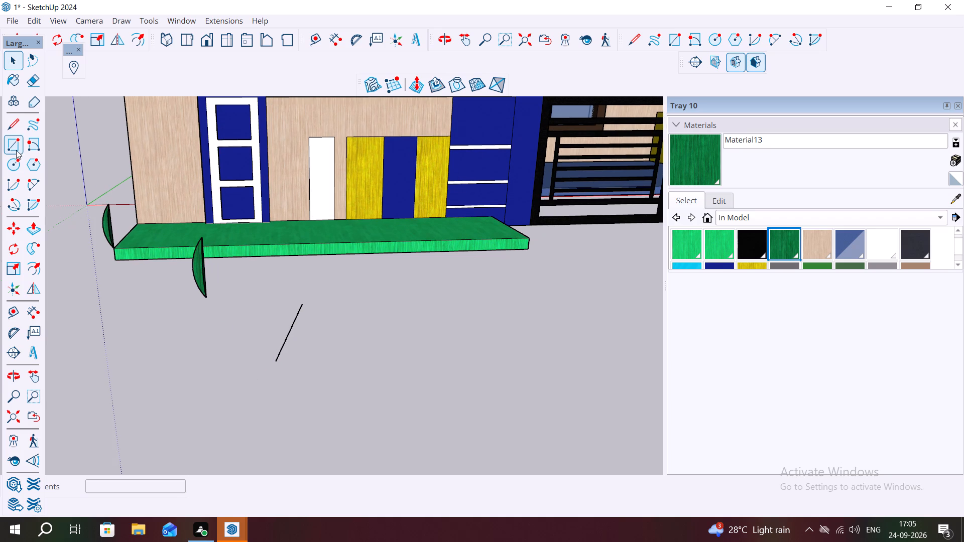
left_click(34, 184)
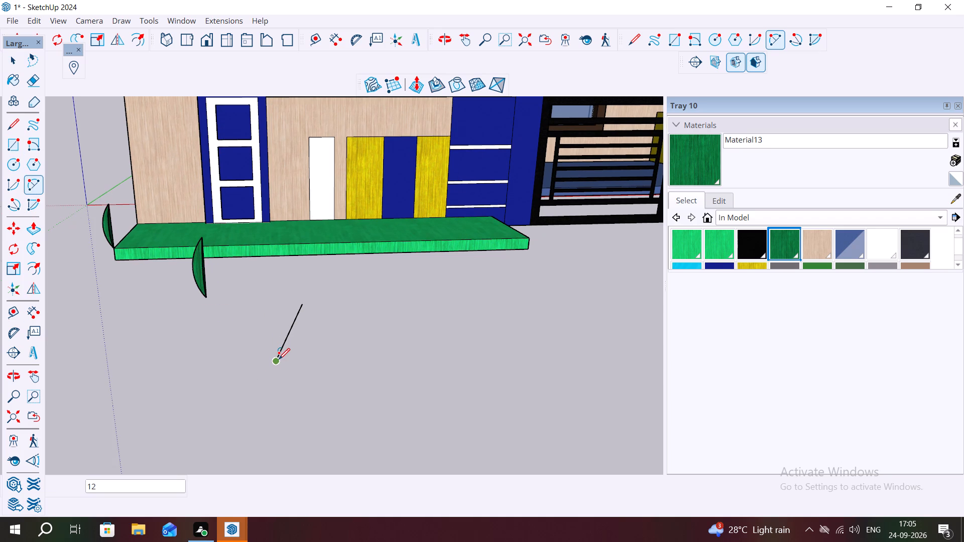
left_click(279, 359)
left_click(302, 303)
left_click(287, 303)
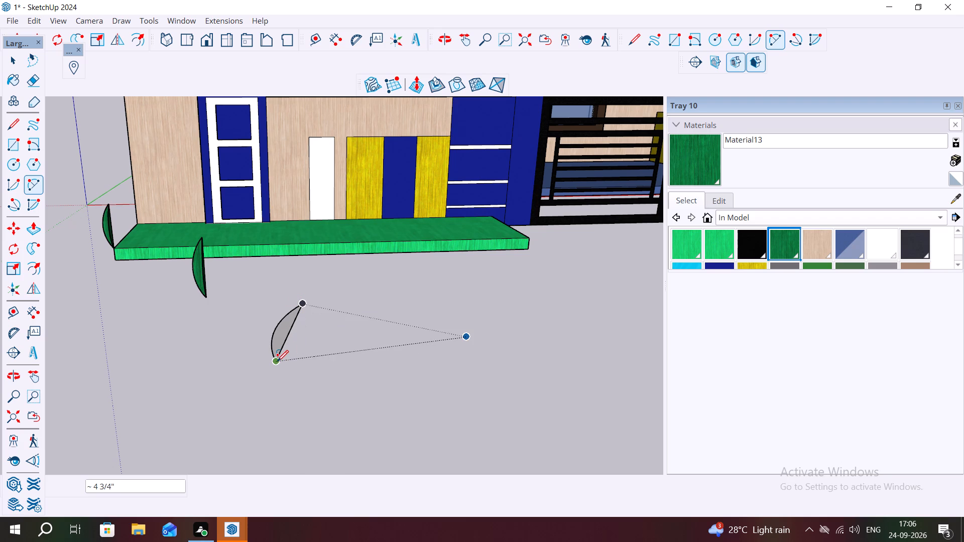
left_click(277, 361)
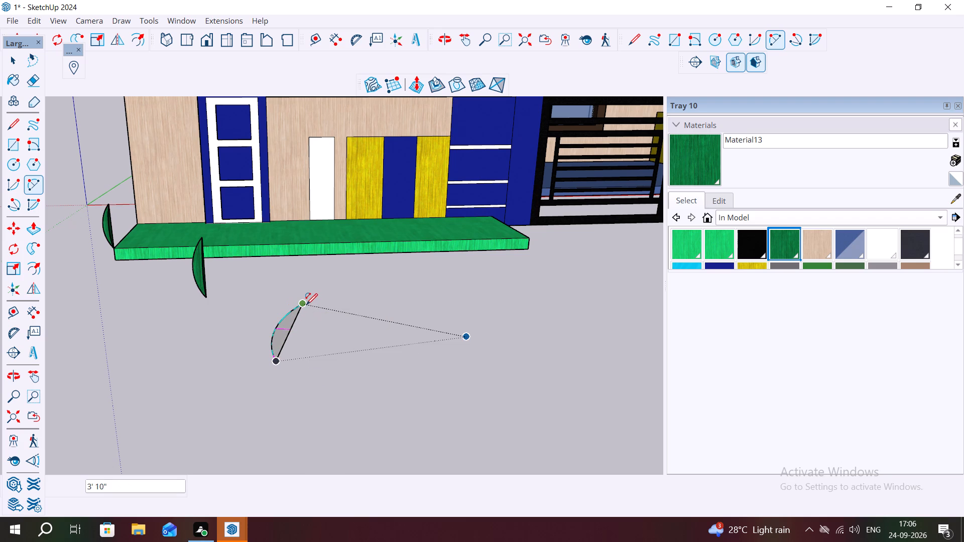
left_click(306, 305)
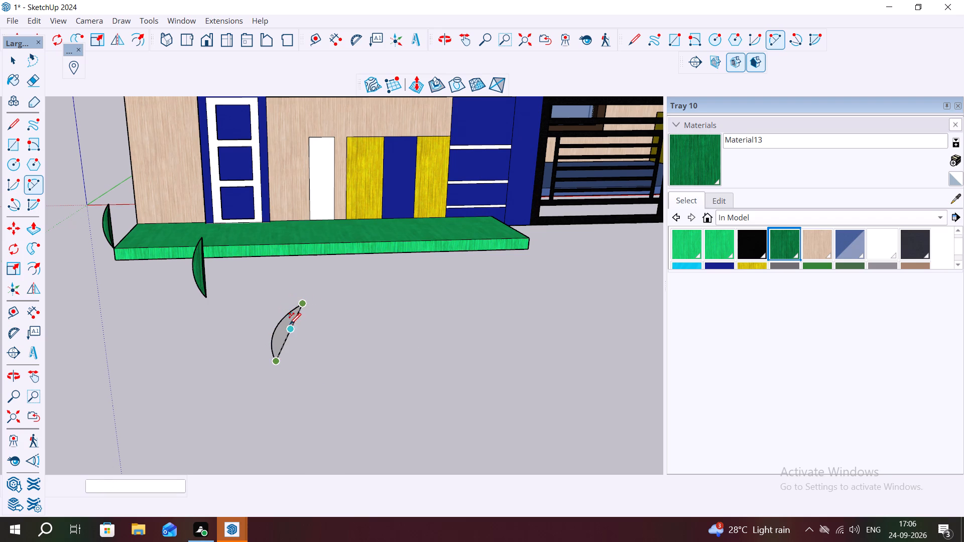
left_click(318, 327)
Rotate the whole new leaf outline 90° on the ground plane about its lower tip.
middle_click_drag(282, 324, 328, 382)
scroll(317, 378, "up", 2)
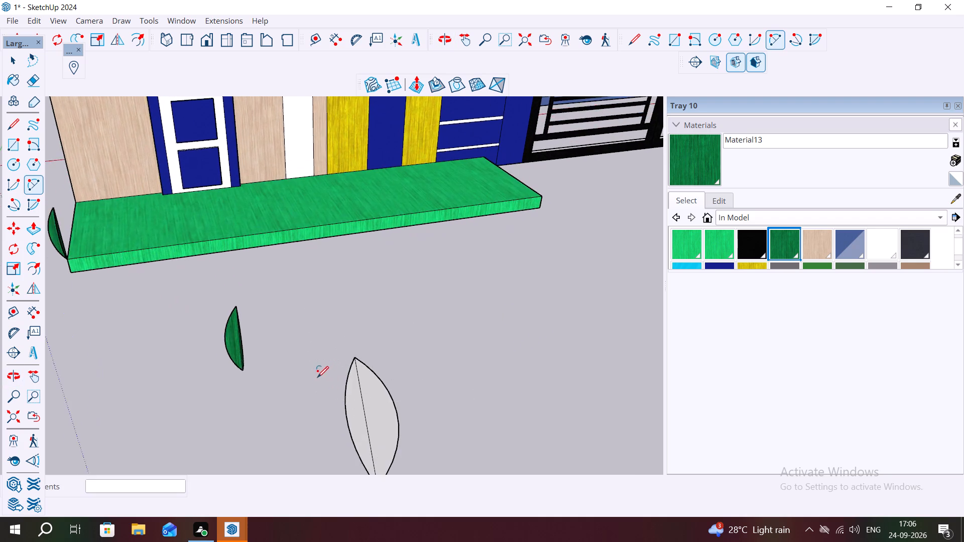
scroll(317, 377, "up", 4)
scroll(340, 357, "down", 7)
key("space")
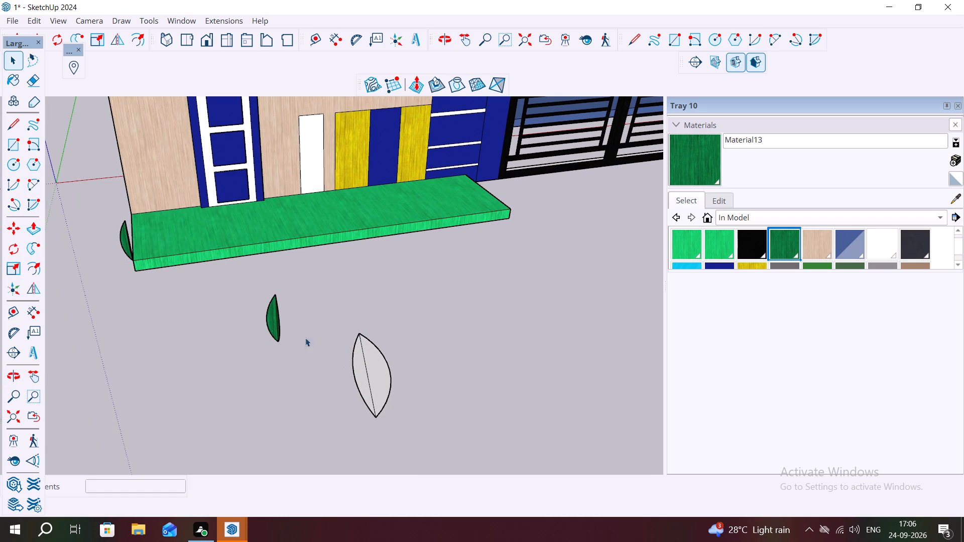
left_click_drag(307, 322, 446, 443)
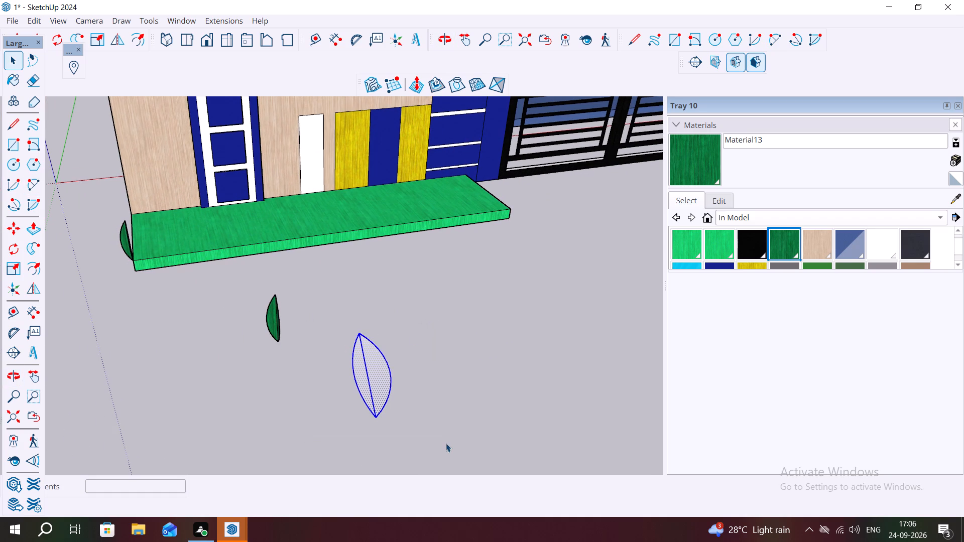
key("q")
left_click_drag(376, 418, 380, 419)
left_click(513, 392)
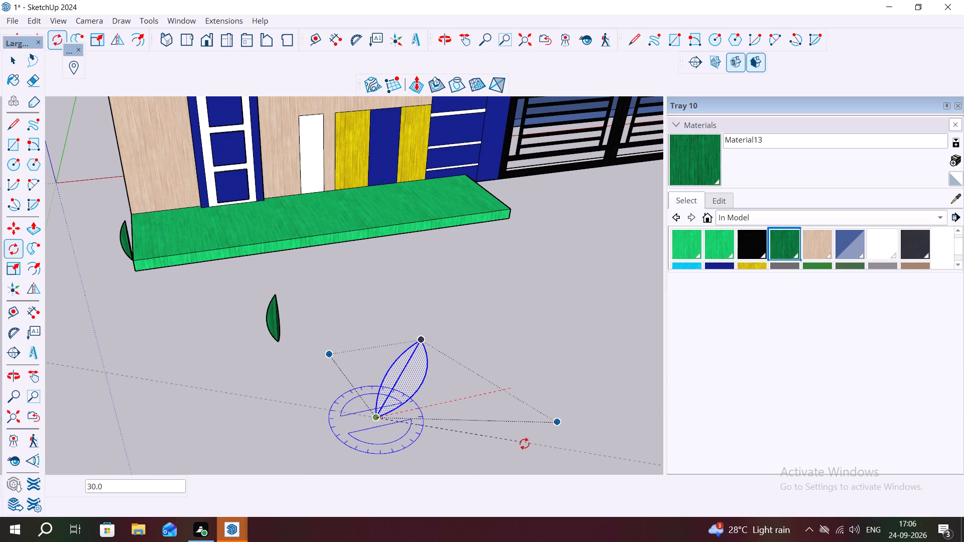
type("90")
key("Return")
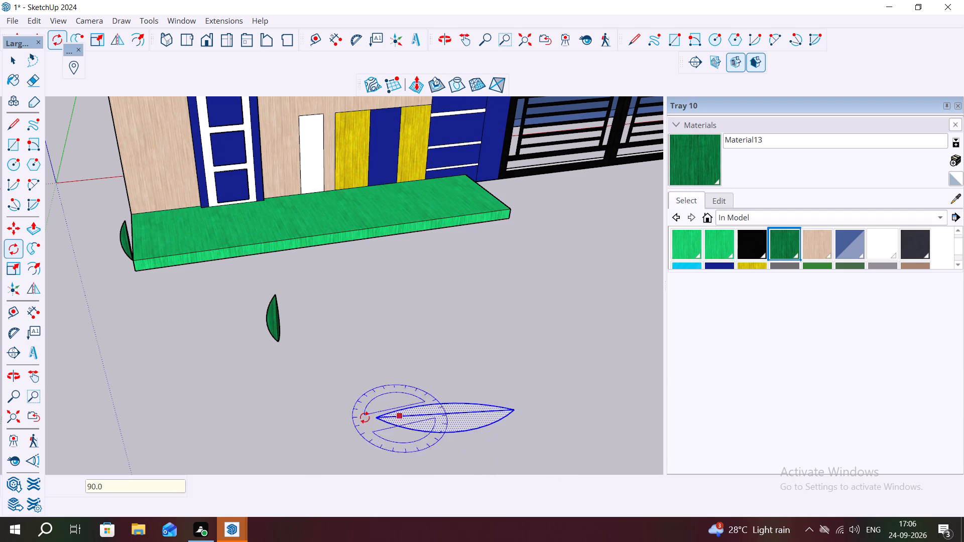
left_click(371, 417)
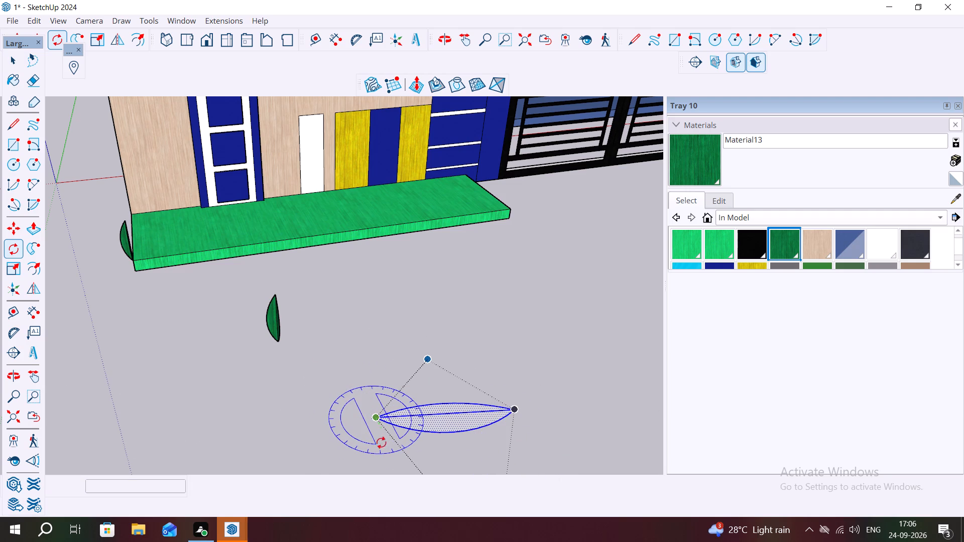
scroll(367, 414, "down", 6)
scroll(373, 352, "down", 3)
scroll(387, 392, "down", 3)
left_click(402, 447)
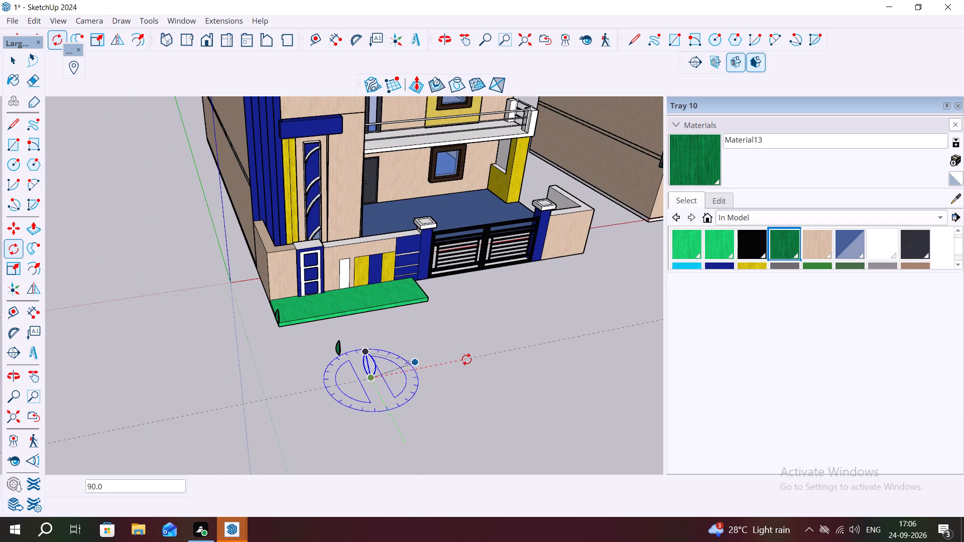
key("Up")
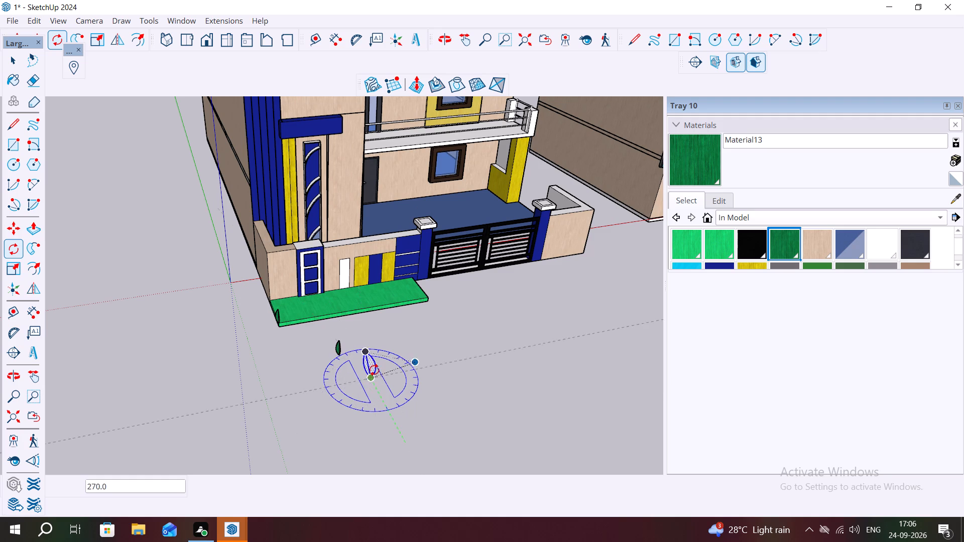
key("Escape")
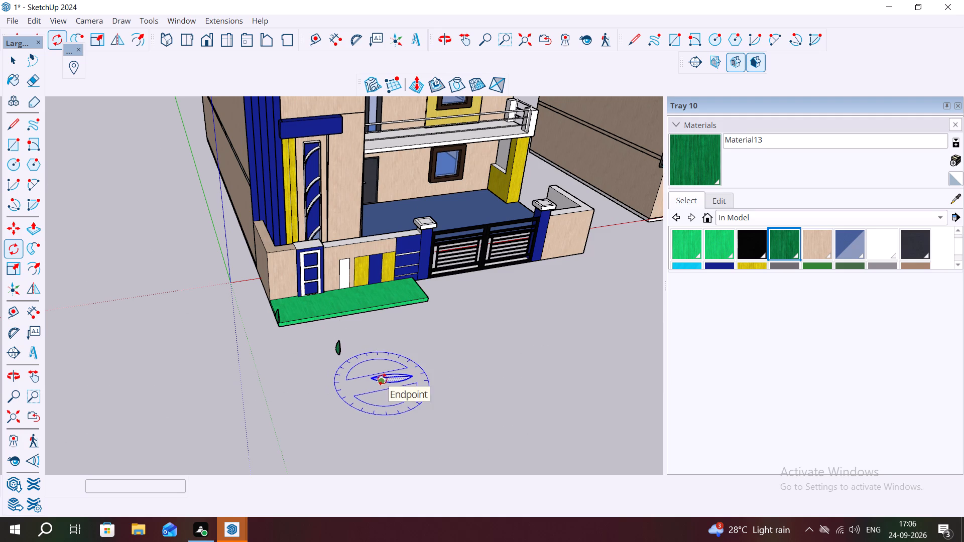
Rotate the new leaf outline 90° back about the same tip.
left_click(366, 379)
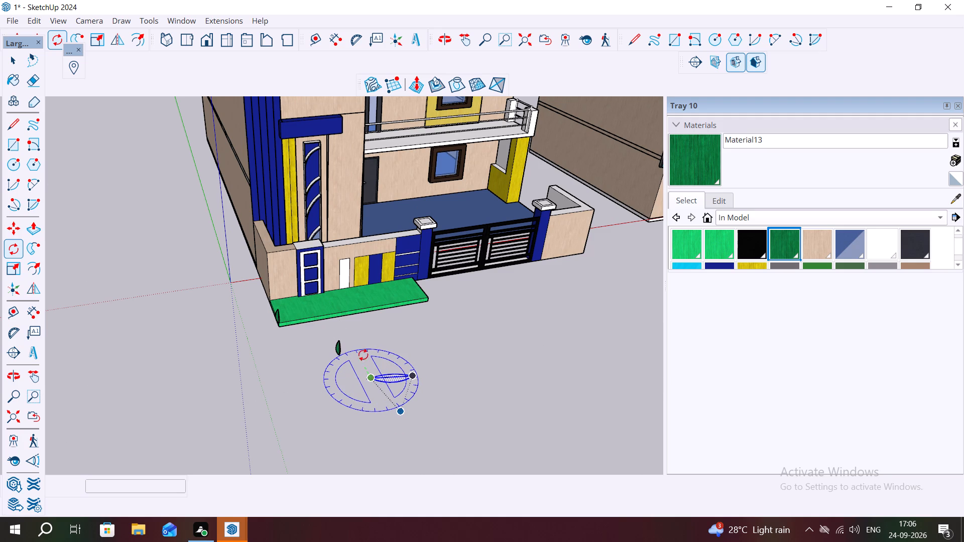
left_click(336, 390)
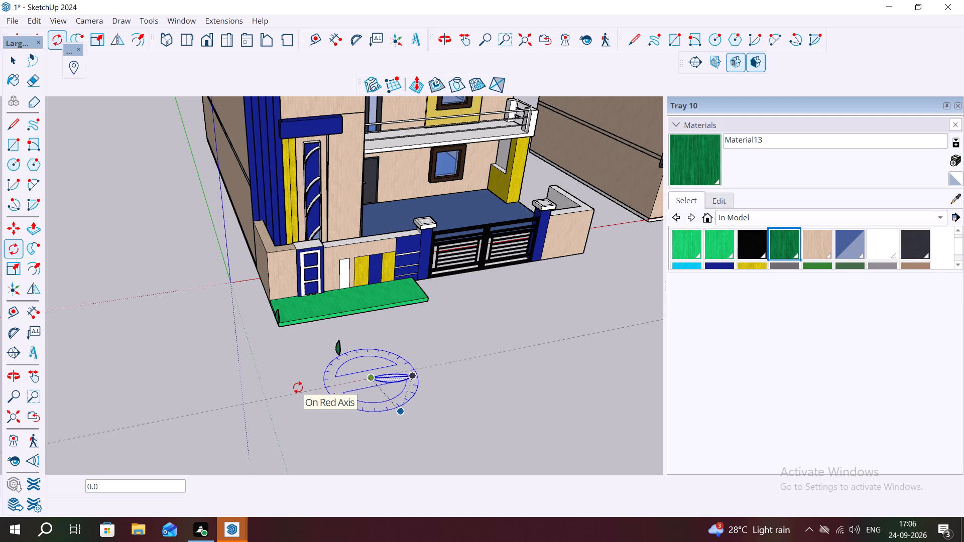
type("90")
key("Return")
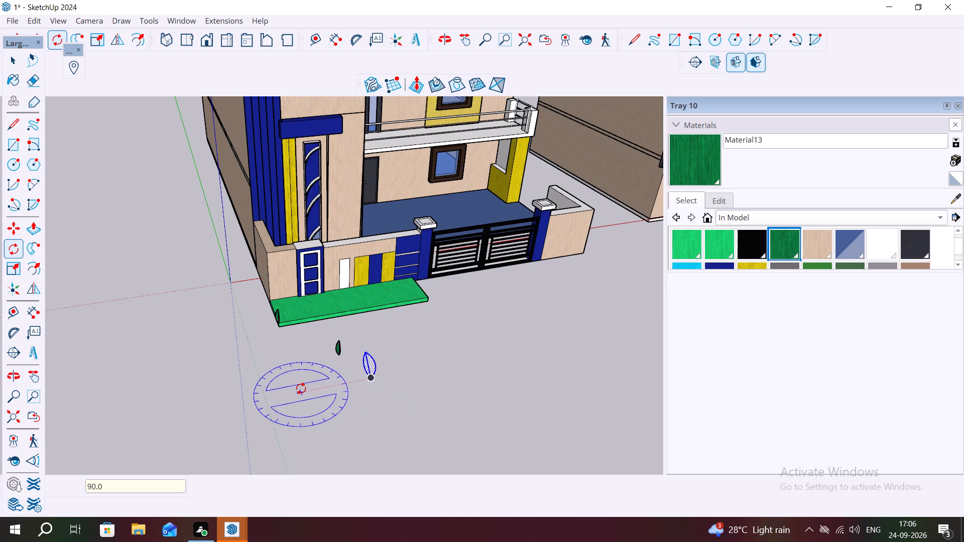
Paint both halves of the new leaf with the dark green Material13.
scroll(357, 369, "up", 11)
middle_click_drag(382, 402, 415, 489)
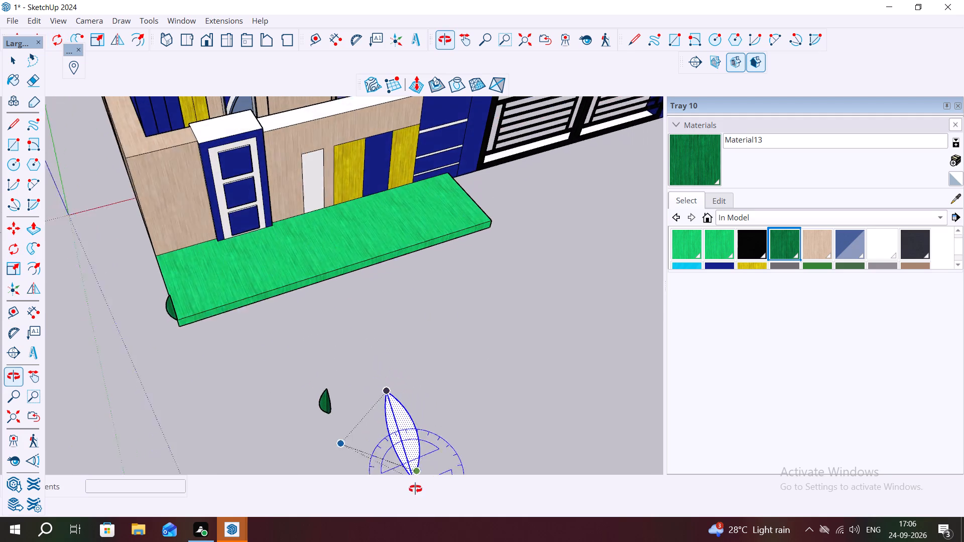
middle_click_drag(415, 489, 415, 489)
scroll(385, 427, "up", 8)
middle_click_drag(397, 287, 383, 202)
scroll(377, 171, "down", 7)
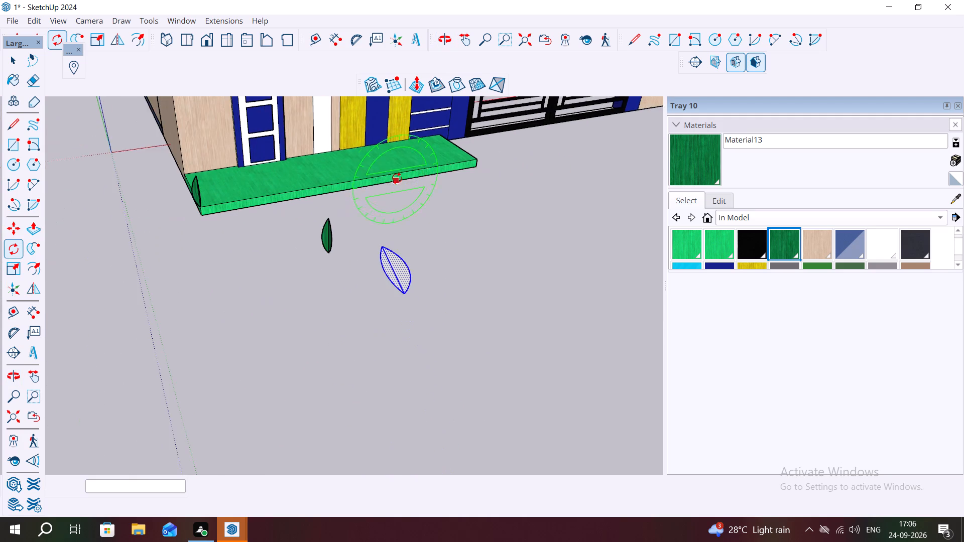
scroll(397, 178, "down", 3)
scroll(413, 289, "up", 15)
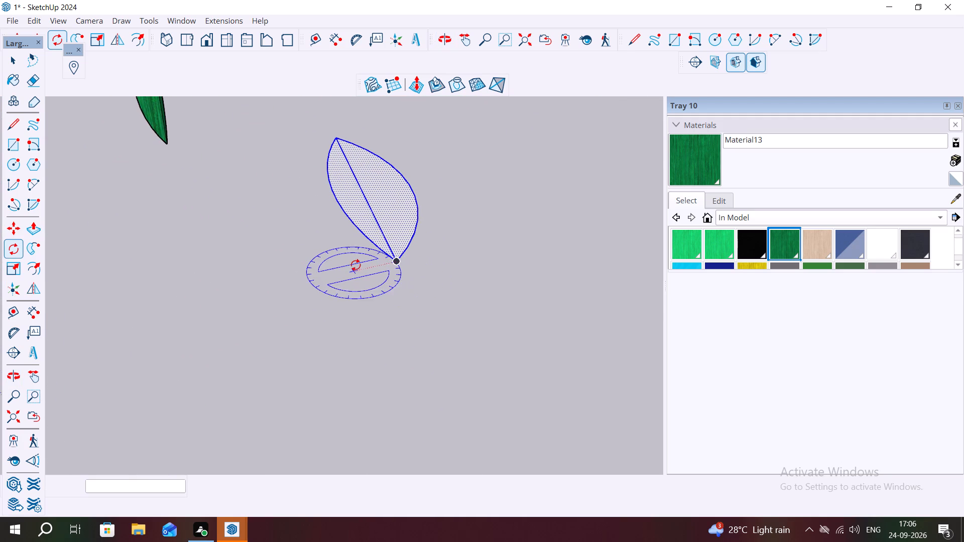
key("Escape")
key("space")
left_click_drag(289, 127, 455, 305)
left_click(686, 158)
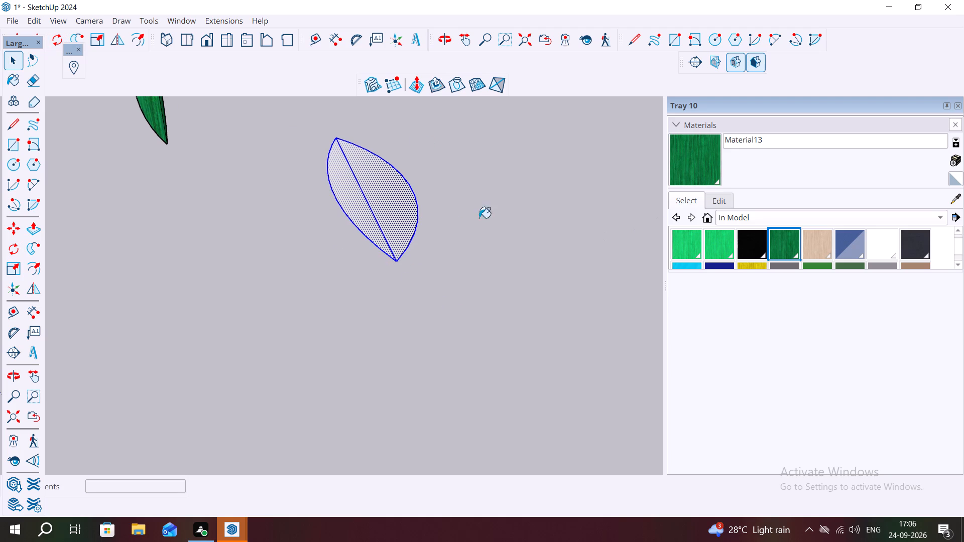
left_click(360, 204)
left_click(381, 199)
key("Escape")
key("space")
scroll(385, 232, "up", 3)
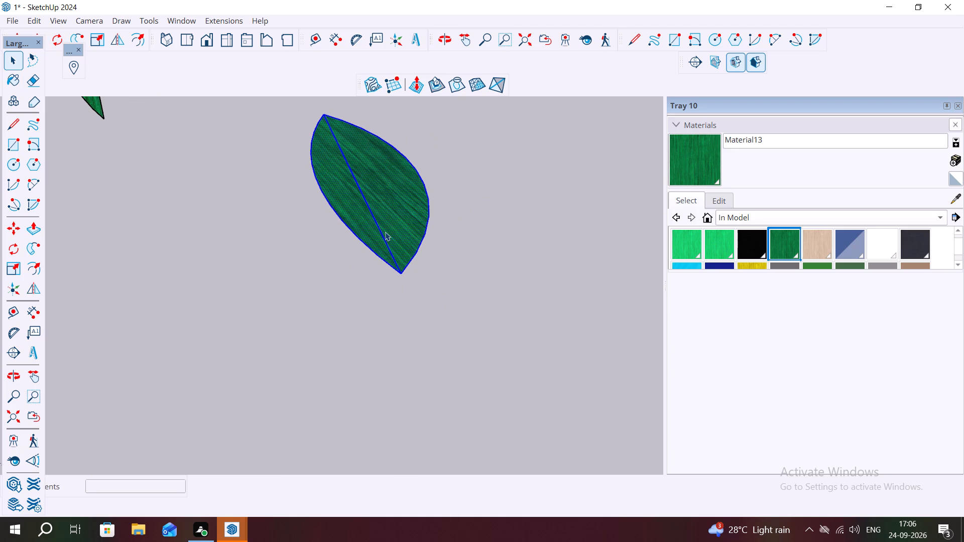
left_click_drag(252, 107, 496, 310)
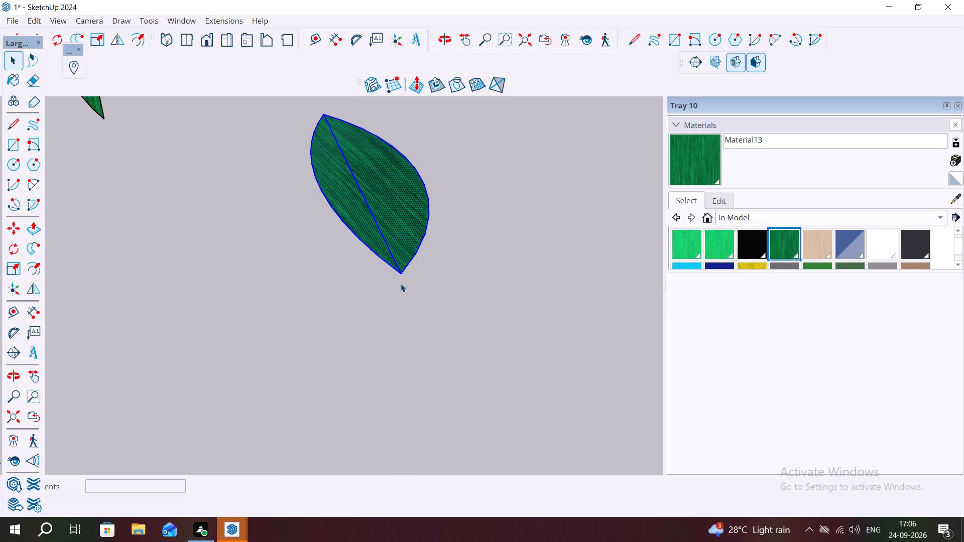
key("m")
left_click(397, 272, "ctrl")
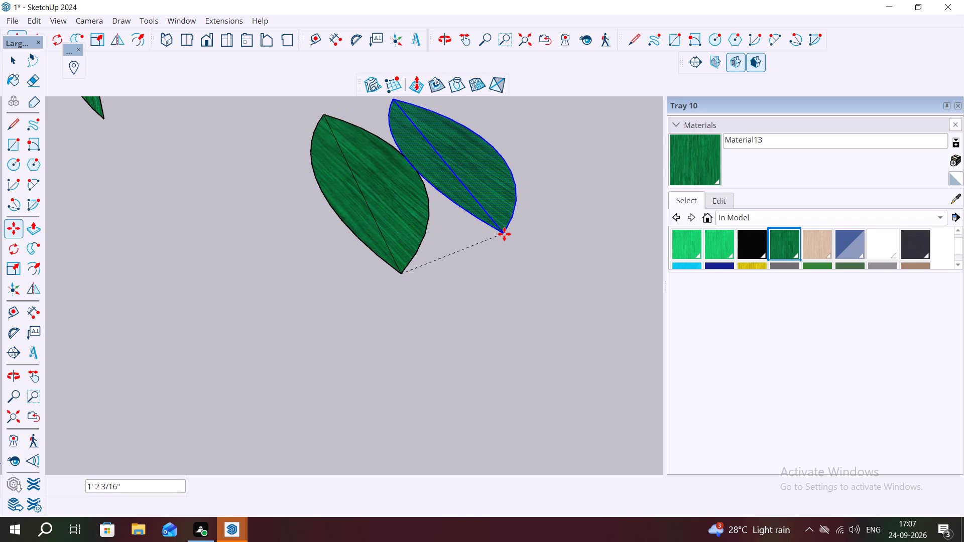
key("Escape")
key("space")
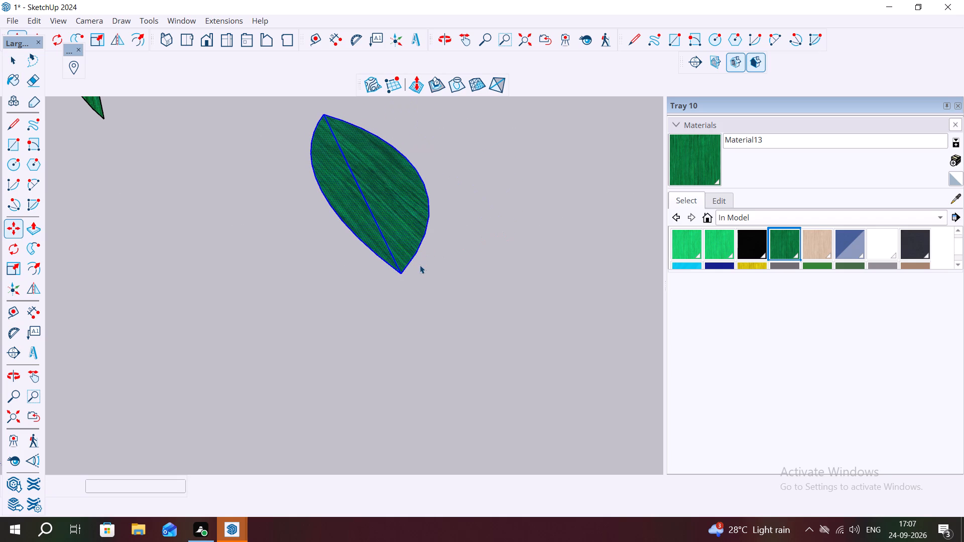
Draw a line about 4' 2" long from the new leaf's lower tip, angled away from it, as a second leaf's midrib.
left_click(473, 268)
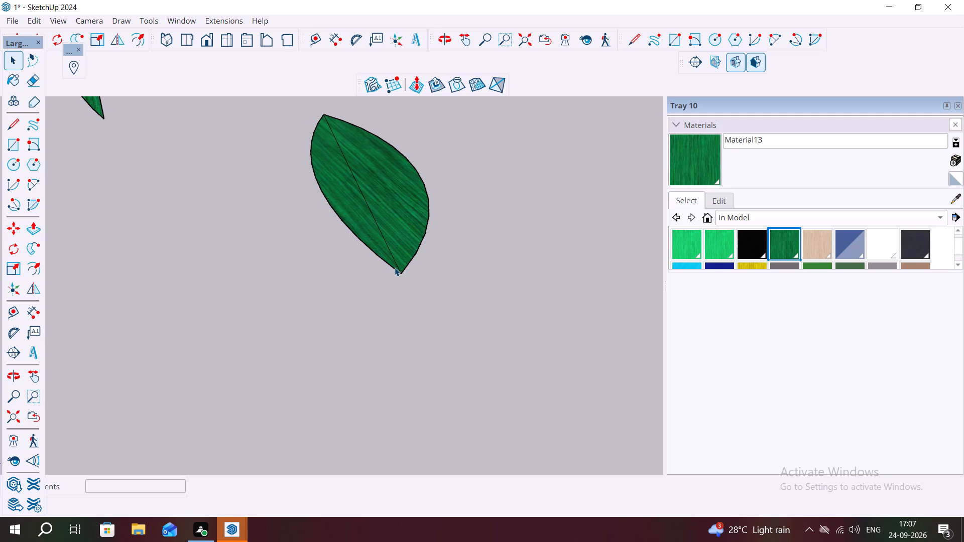
key("l")
left_click(400, 277)
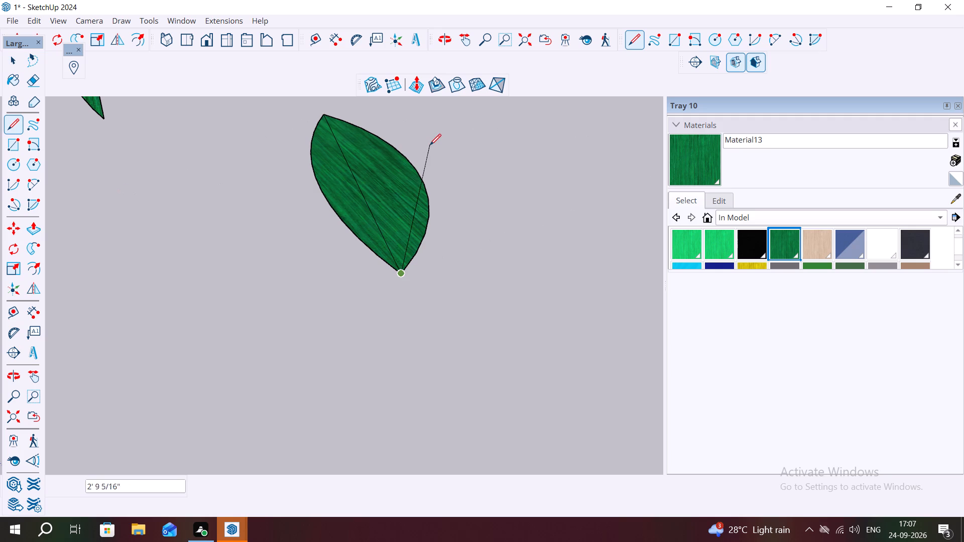
left_click(440, 107)
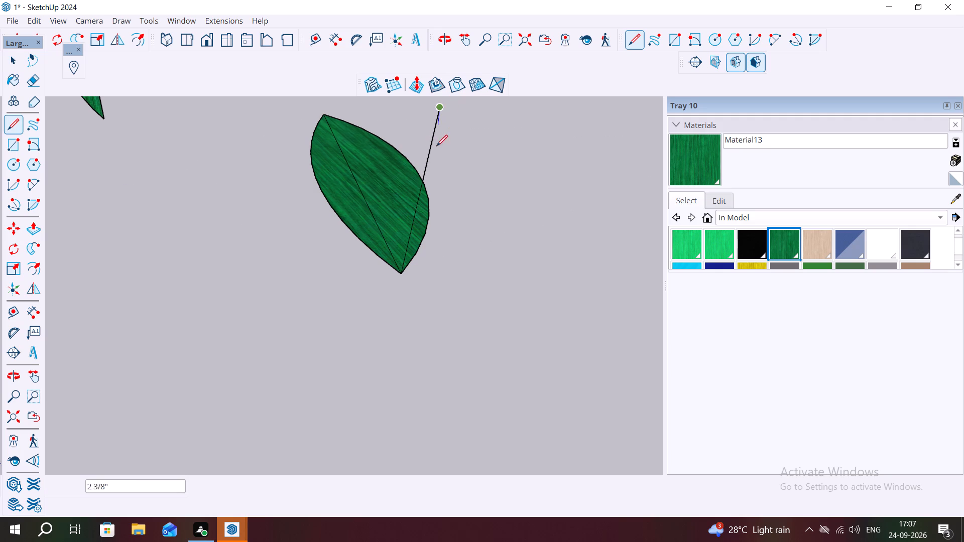
key("space")
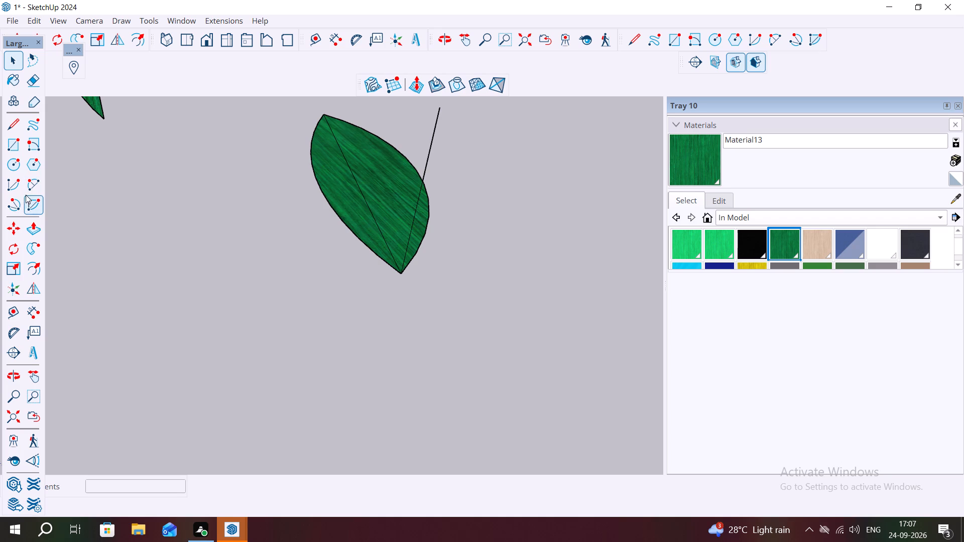
Draw two-point arcs on both sides of the second midrib, bulging about 4 3/16" and 3 7/16", to outline the second leaf.
left_click(30, 178)
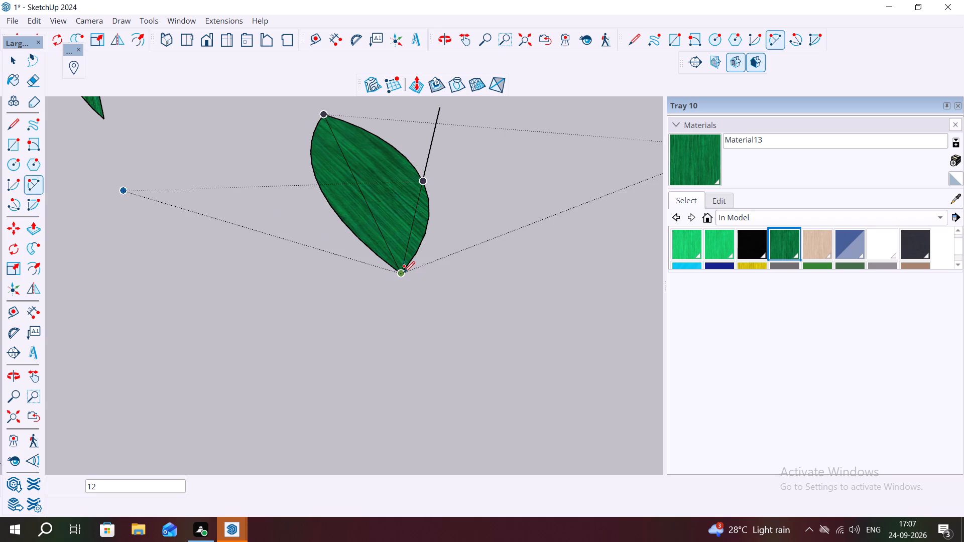
left_click(404, 273)
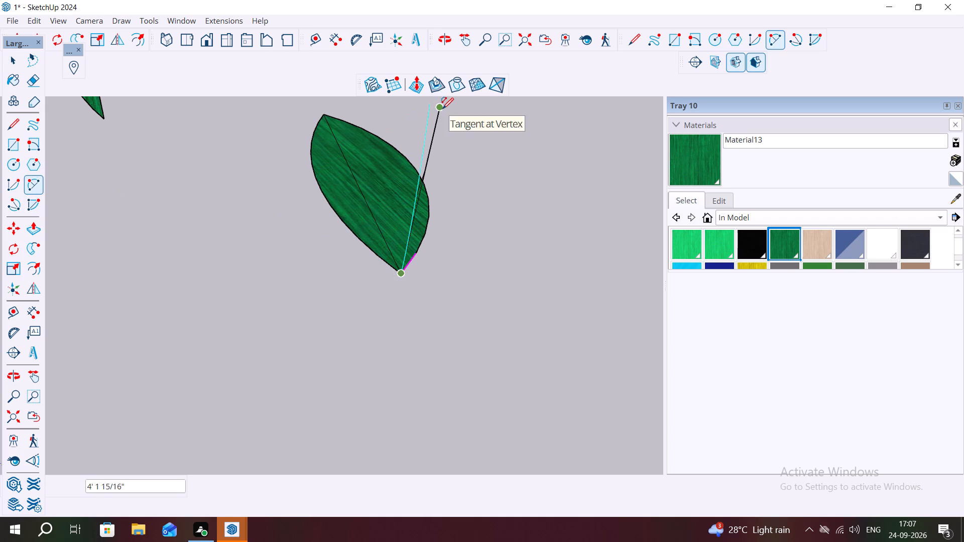
left_click(442, 109)
left_click(413, 120)
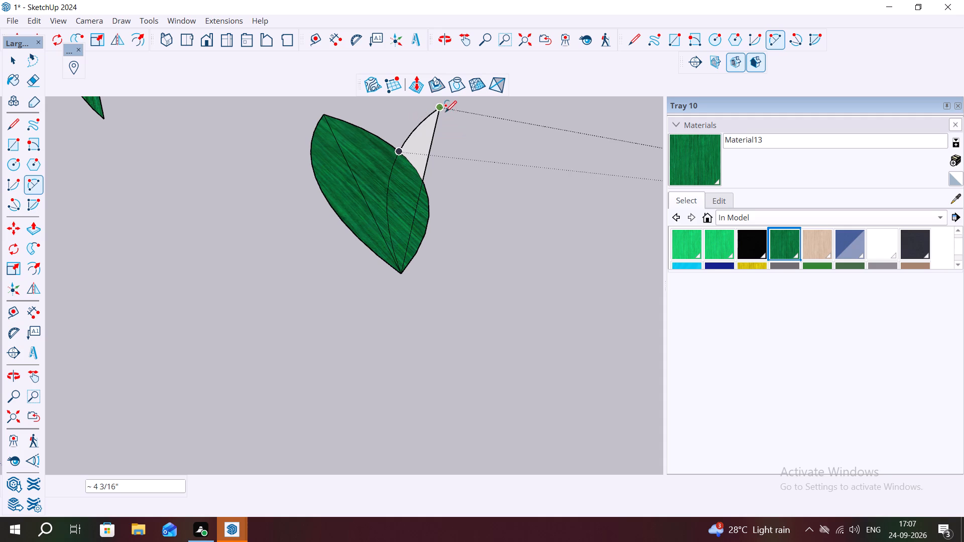
left_click(440, 108)
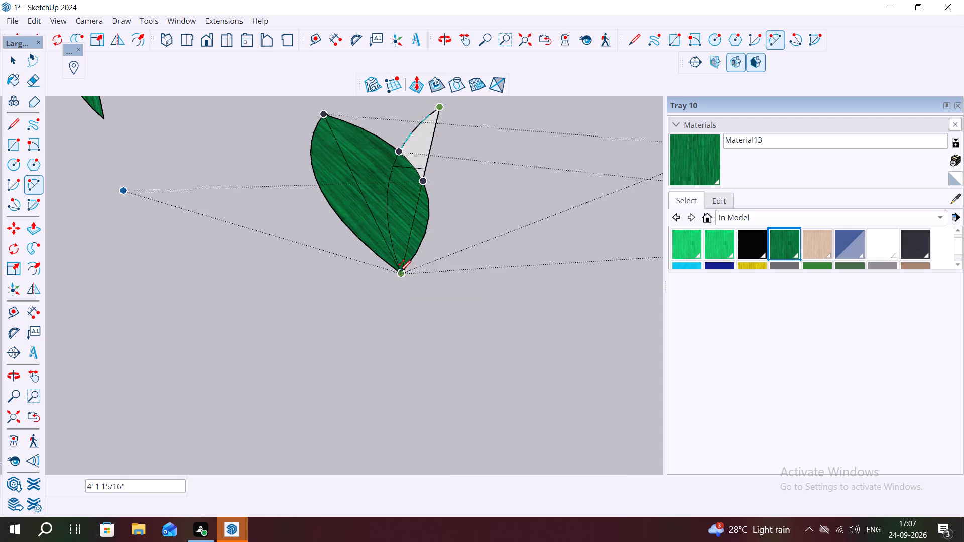
left_click(403, 272)
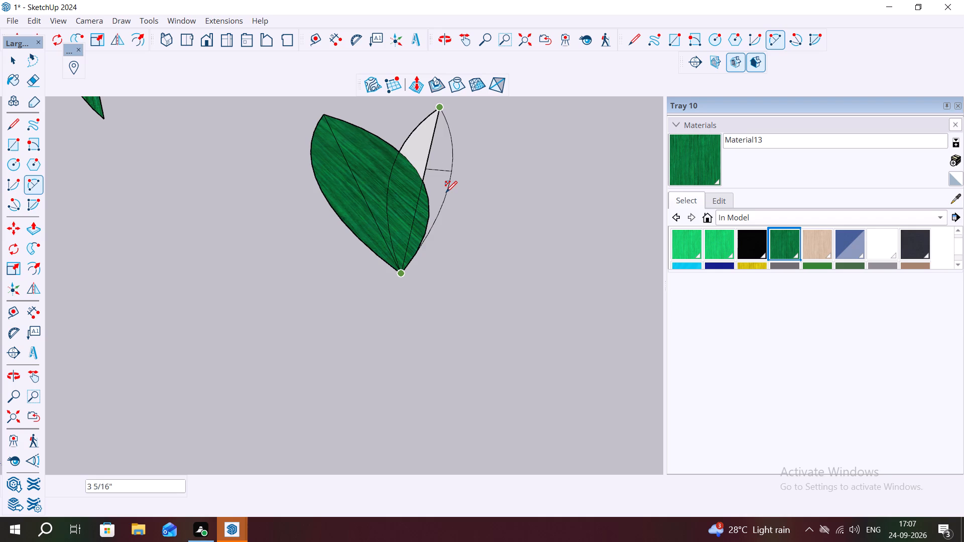
left_click(448, 191)
key("Escape")
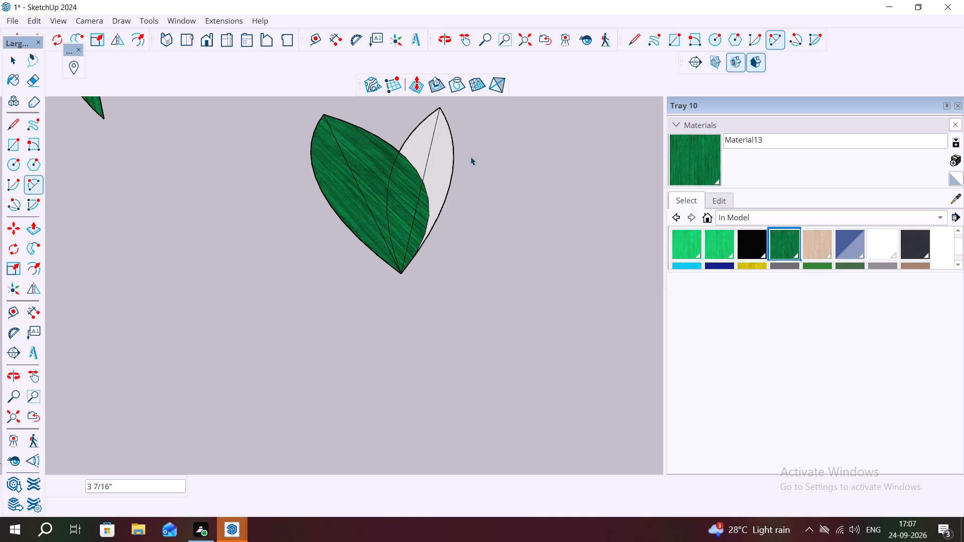
Paint both exposed halves of the second leaf with the dark green Material13.
key("space")
left_click(694, 155)
left_click(425, 147)
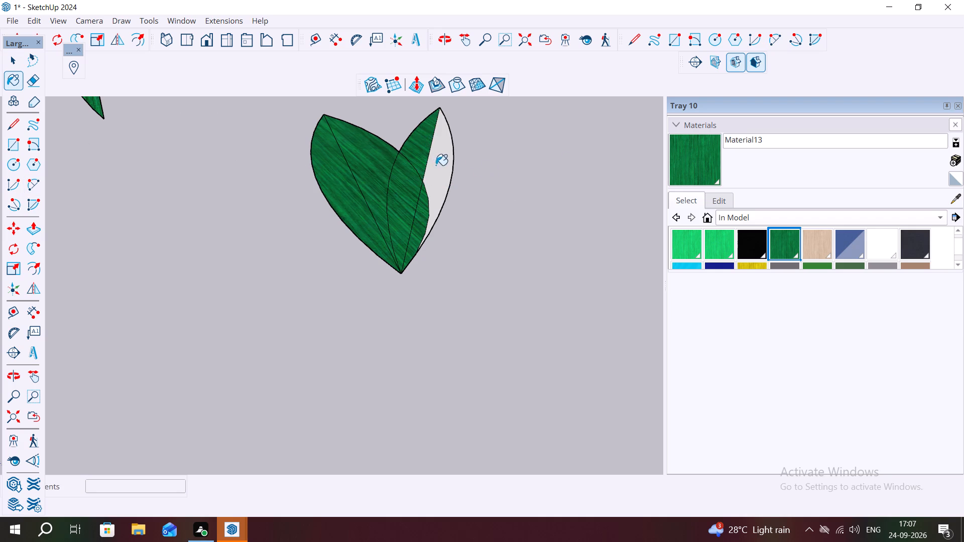
left_click(436, 165)
scroll(456, 204, "down", 5)
key("Escape")
Draw a line about 3' 6 1/2" long from the shared lower tip, on the first leaf's other side, as a third midrib.
middle_click_drag(382, 266, 345, 292)
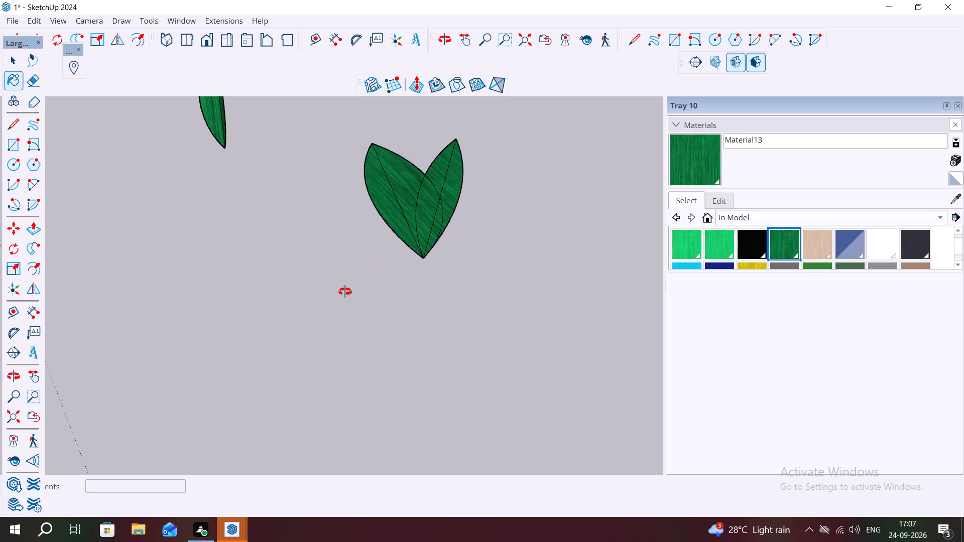
middle_click_drag(345, 292, 326, 313)
scroll(385, 297, "up", 4)
scroll(411, 294, "down", 2)
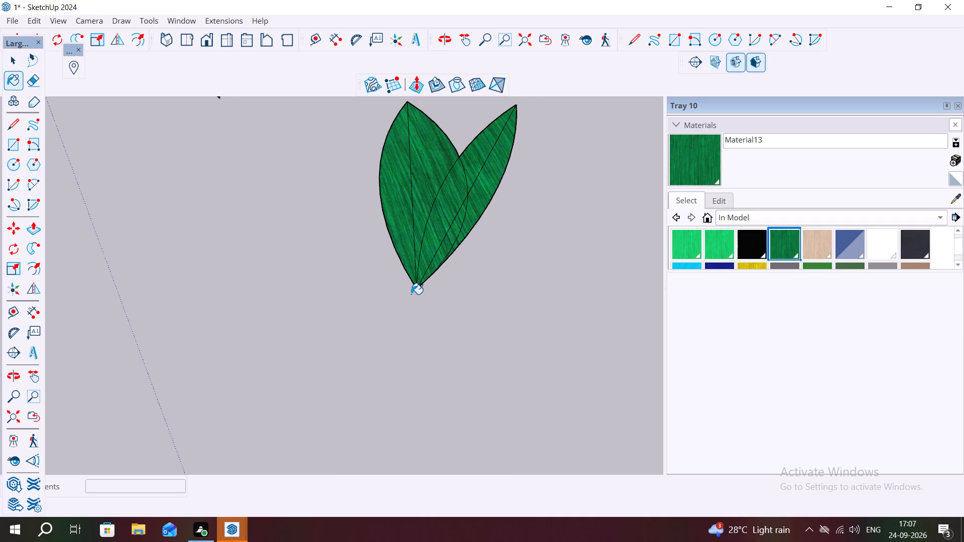
key("l")
left_click(416, 293)
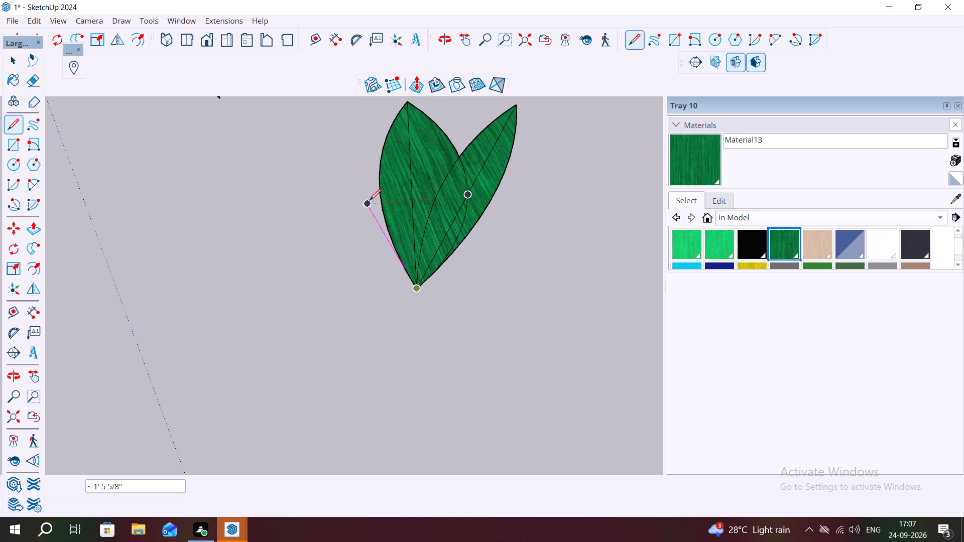
left_click(308, 124)
key("Escape")
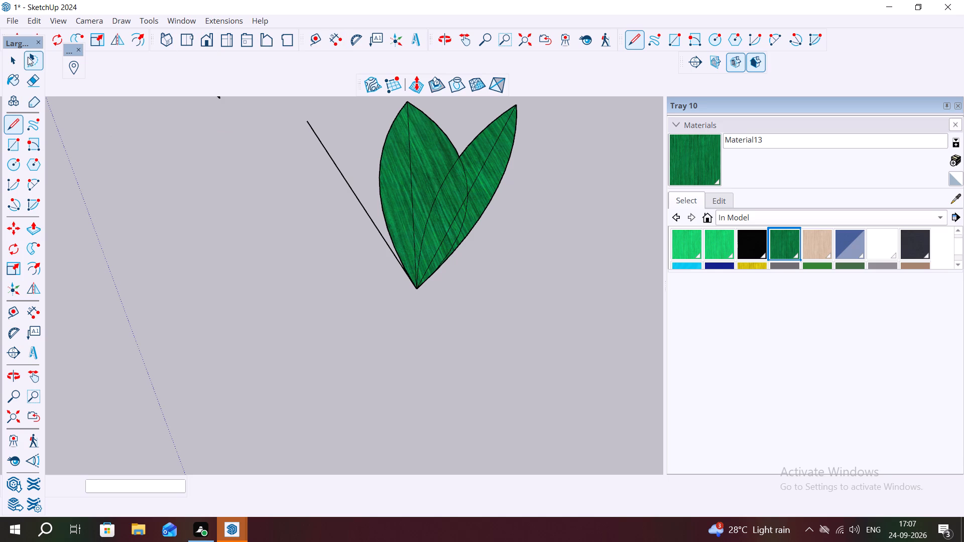
Draw two-point arcs on both sides of the third midrib, bulging about 4" and 5 1/2", to outline the third leaf.
left_click(30, 177)
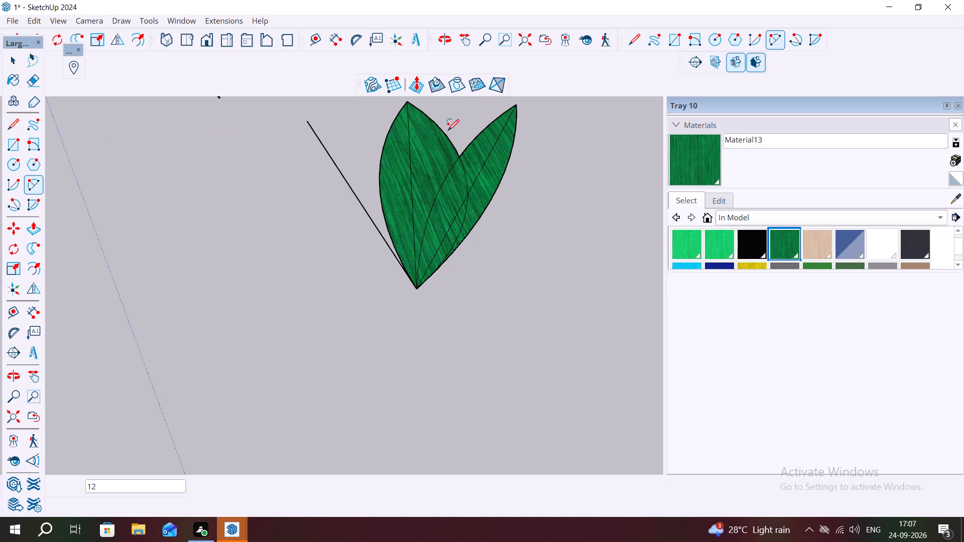
left_click(305, 123)
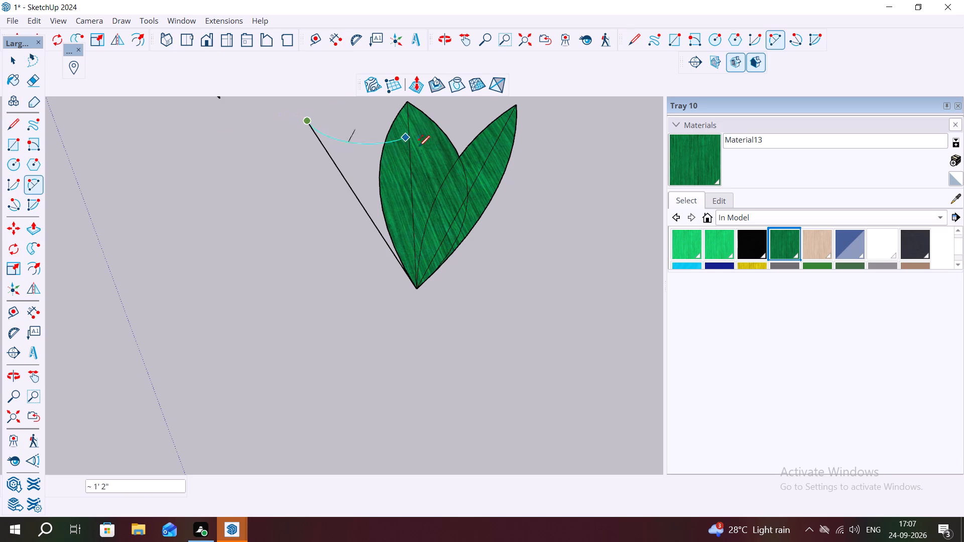
scroll(404, 285, "up", 1)
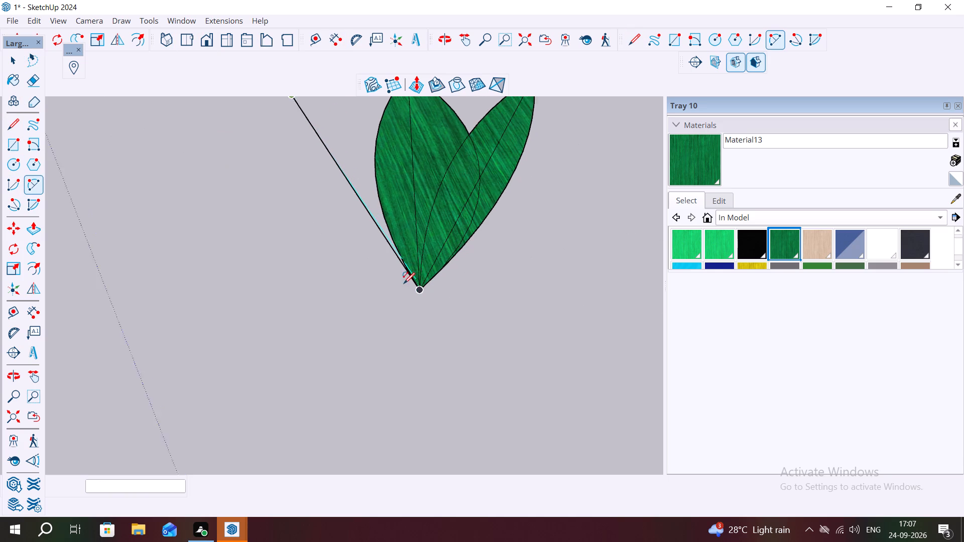
scroll(404, 284, "up", 4)
left_click(422, 292)
scroll(422, 290, "down", 9)
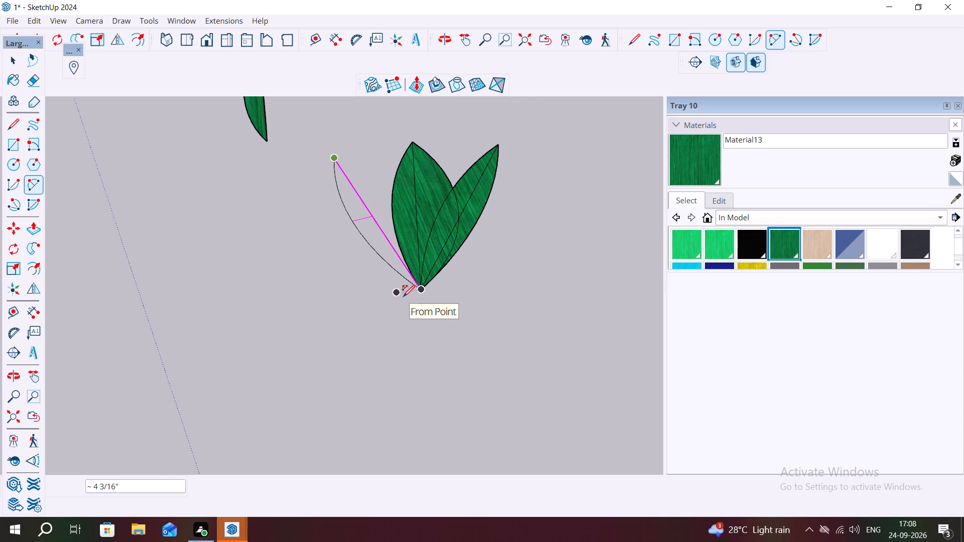
left_click(403, 297)
left_click(333, 159)
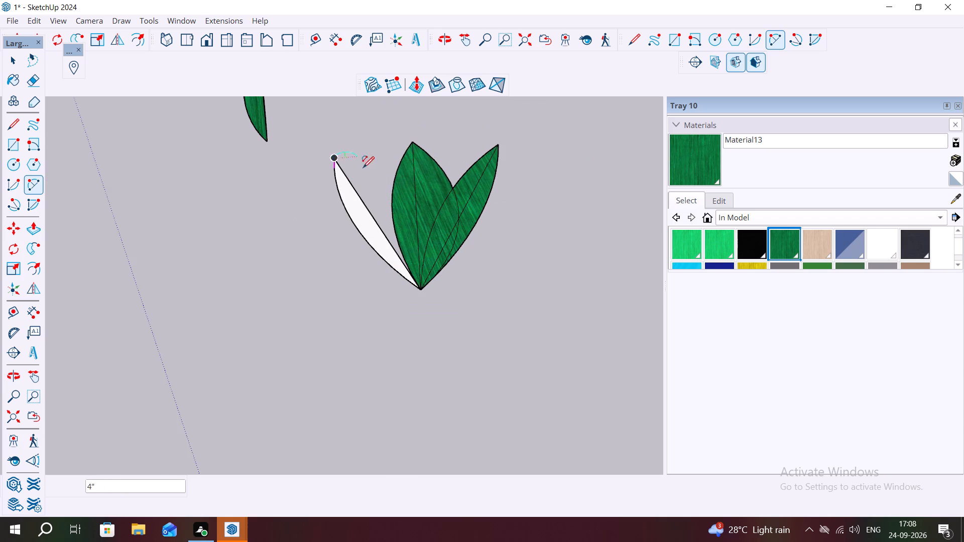
left_click(420, 292)
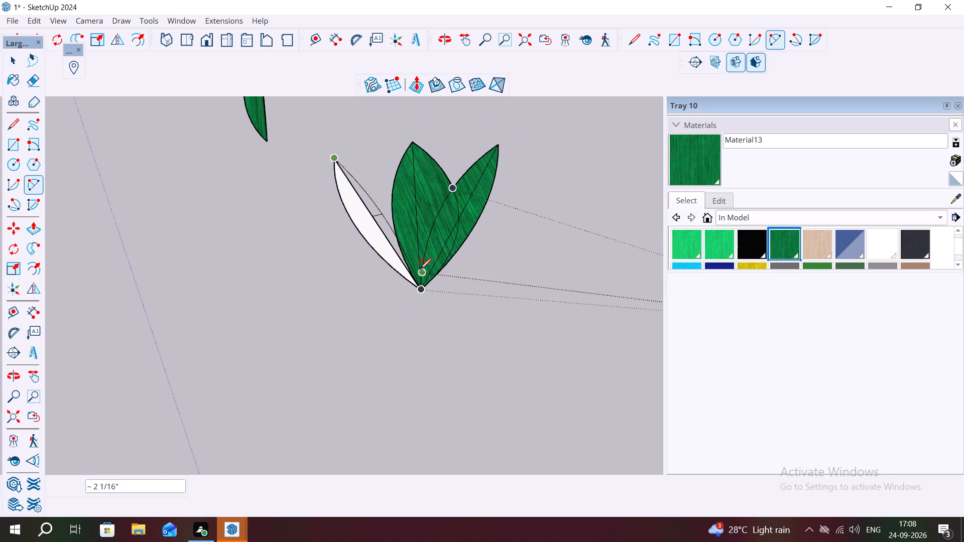
left_click(433, 261)
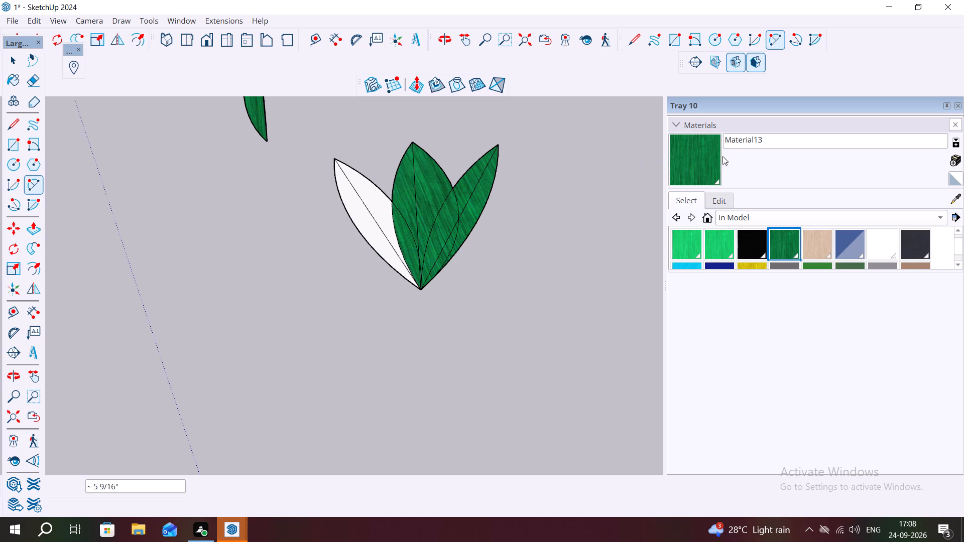
Paint both halves of the third leaf with the dark green Material13.
left_click_drag(703, 158, 709, 160)
left_click(381, 218)
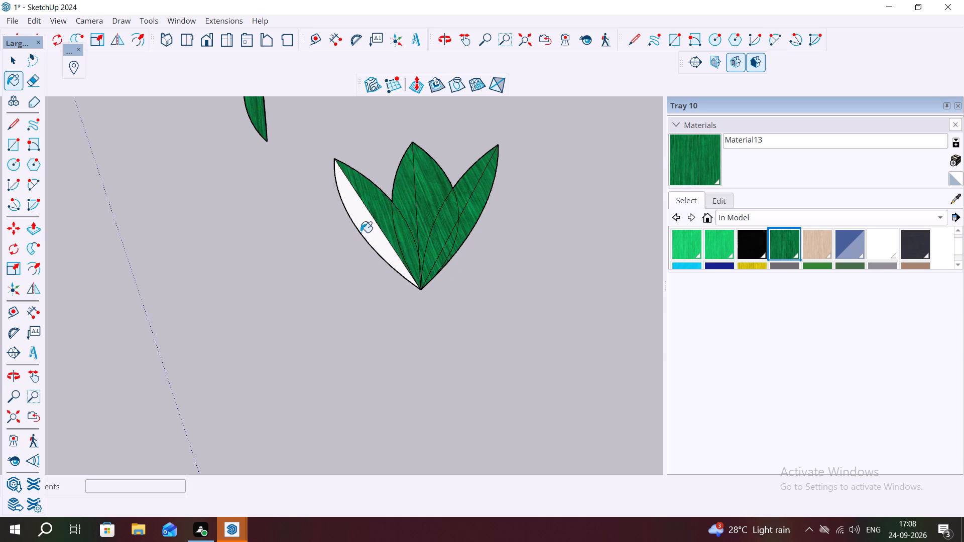
left_click(360, 232)
left_click(385, 257)
scroll(387, 261, "up", 5)
scroll(310, 253, "down", 6)
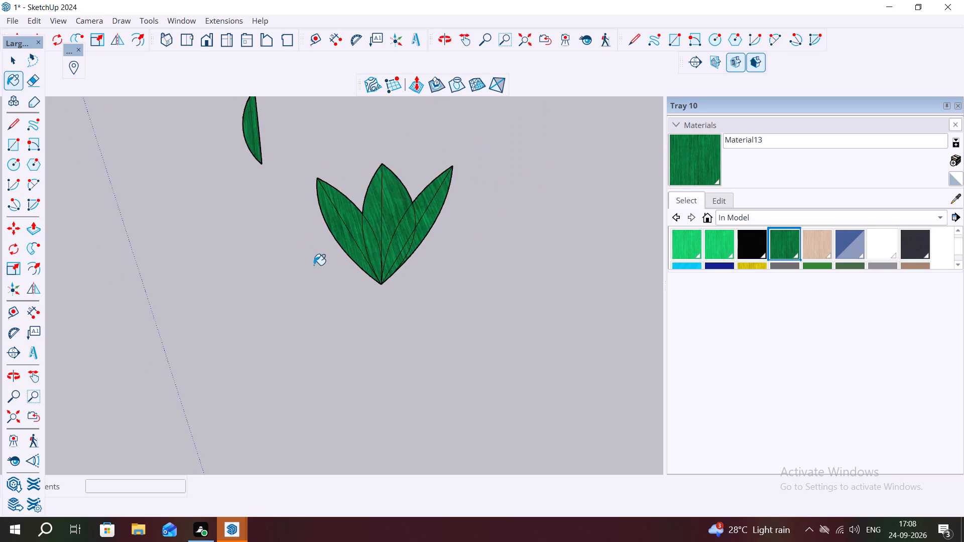
scroll(314, 265, "down", 6)
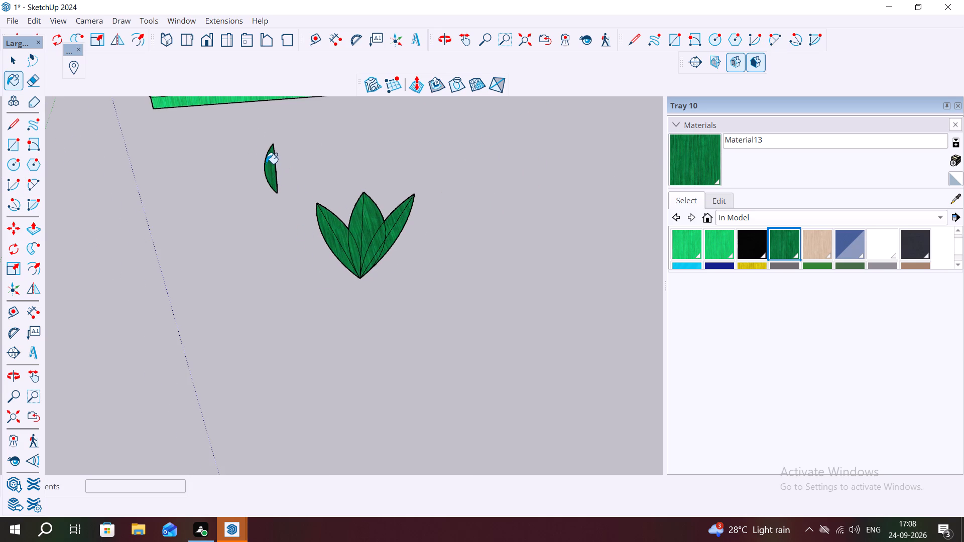
key("Escape")
Move the whole three-leaf cluster by its lower tip about 12' 3" onto the green slab, near the front corner with the single leaf.
key("space")
left_click_drag(288, 187, 484, 300)
key("m")
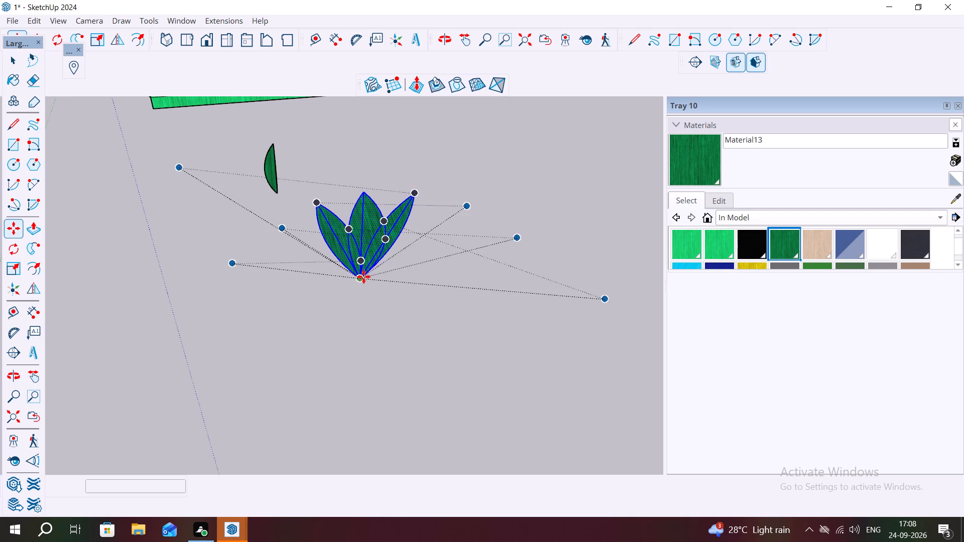
left_click(364, 275)
scroll(346, 246, "down", 8)
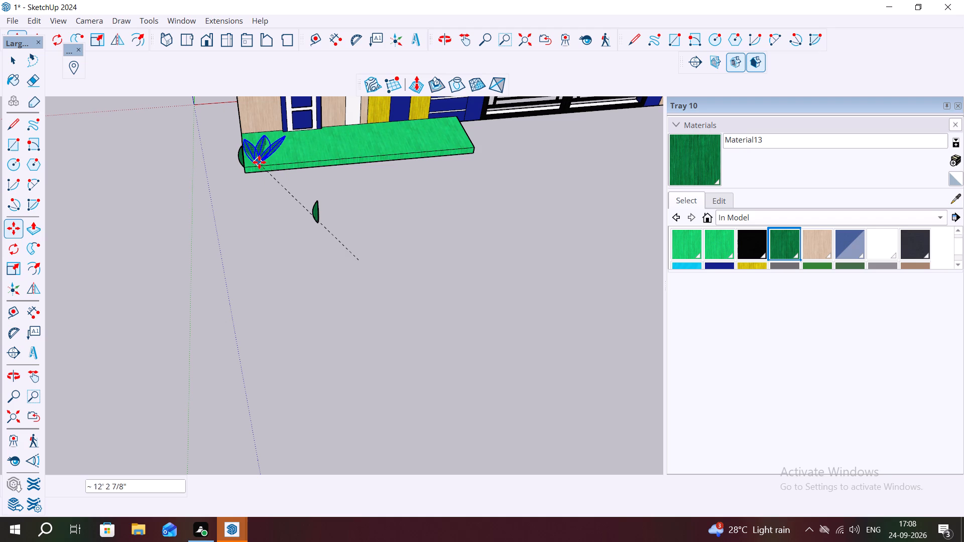
left_click(259, 162)
scroll(266, 166, "up", 5)
key("Escape")
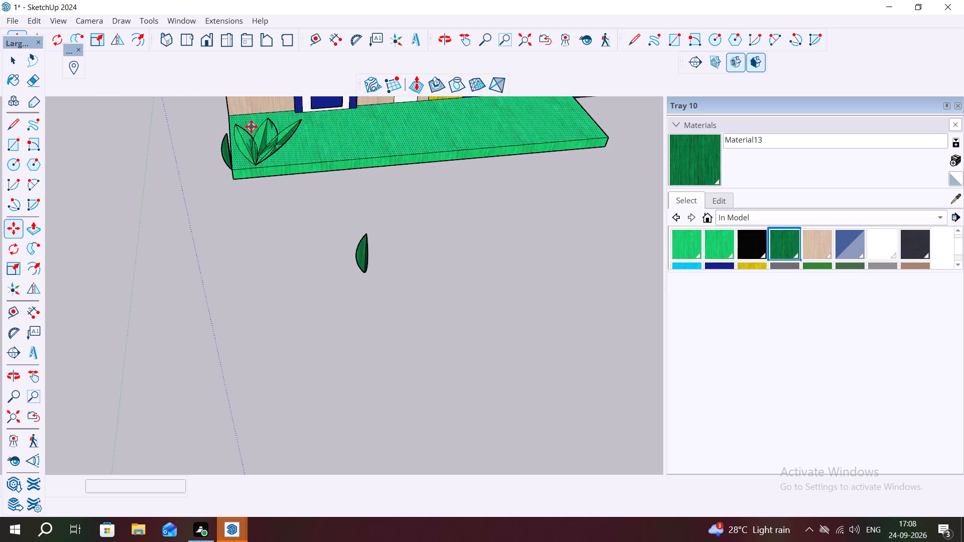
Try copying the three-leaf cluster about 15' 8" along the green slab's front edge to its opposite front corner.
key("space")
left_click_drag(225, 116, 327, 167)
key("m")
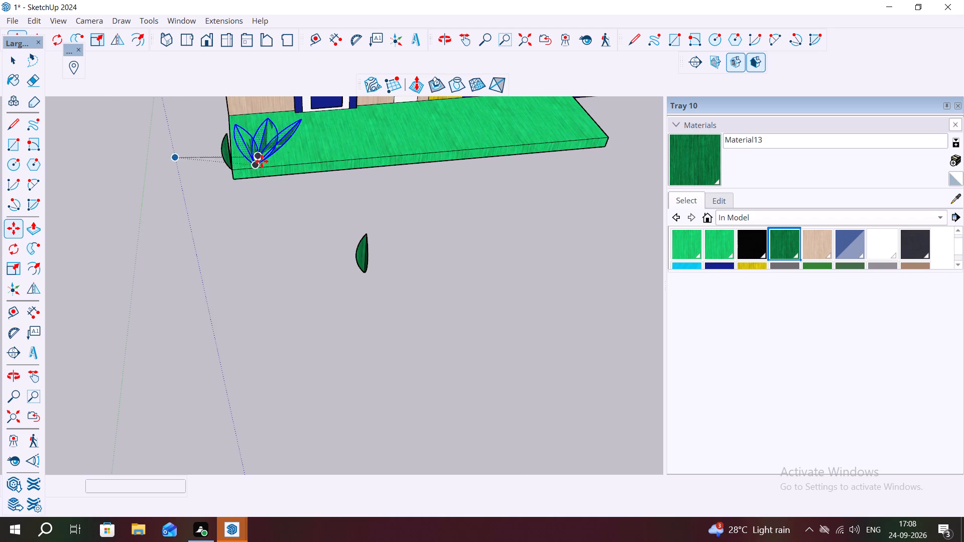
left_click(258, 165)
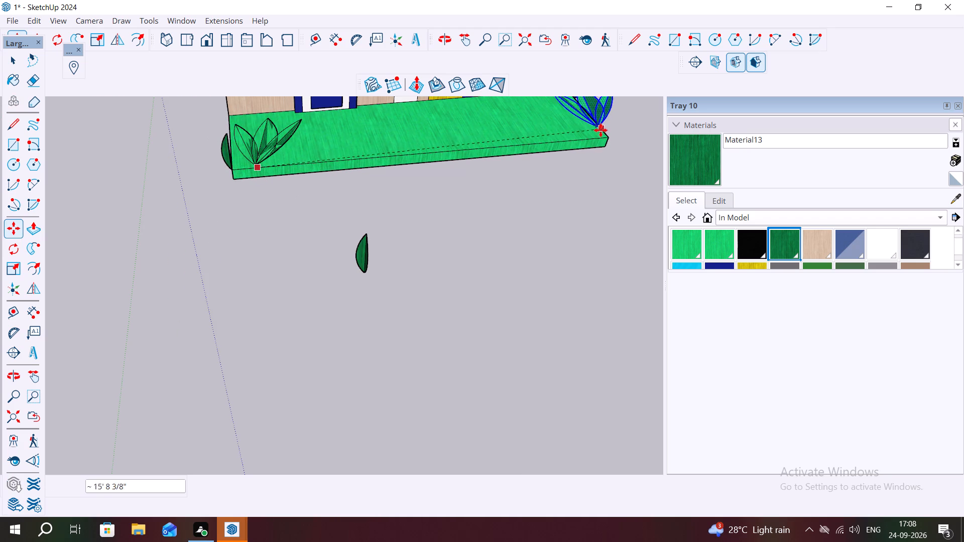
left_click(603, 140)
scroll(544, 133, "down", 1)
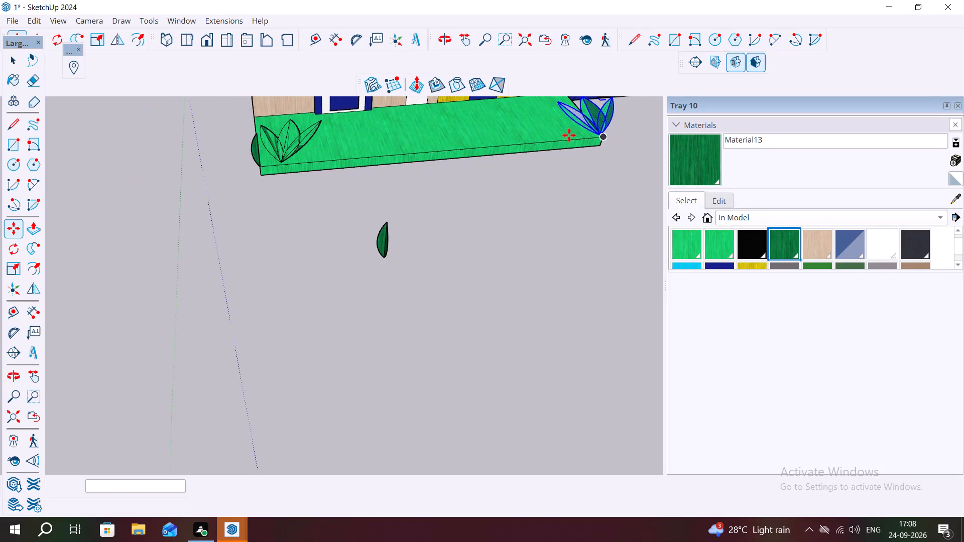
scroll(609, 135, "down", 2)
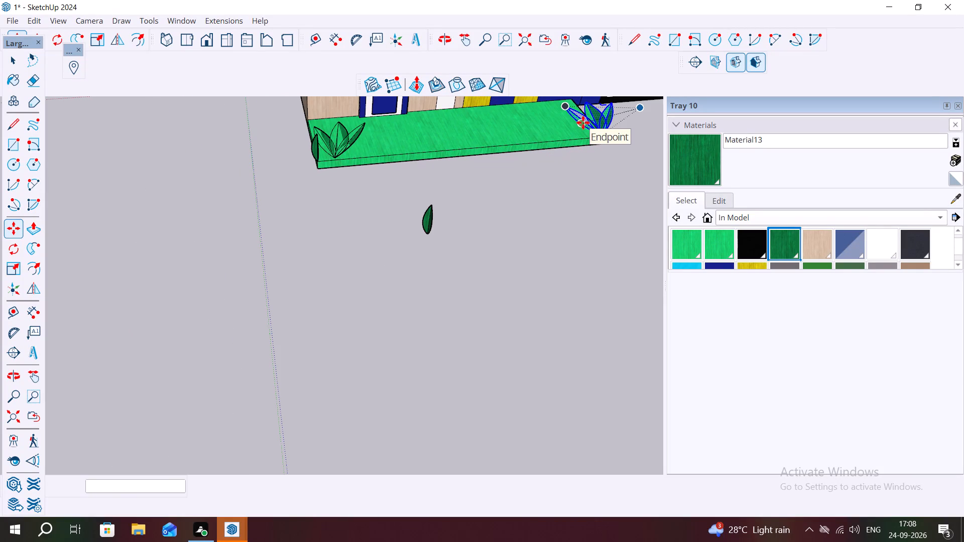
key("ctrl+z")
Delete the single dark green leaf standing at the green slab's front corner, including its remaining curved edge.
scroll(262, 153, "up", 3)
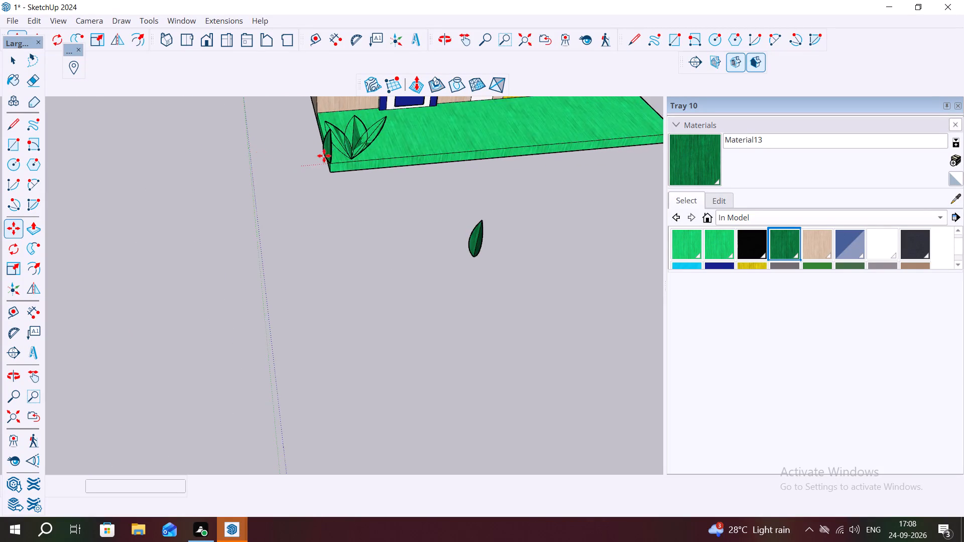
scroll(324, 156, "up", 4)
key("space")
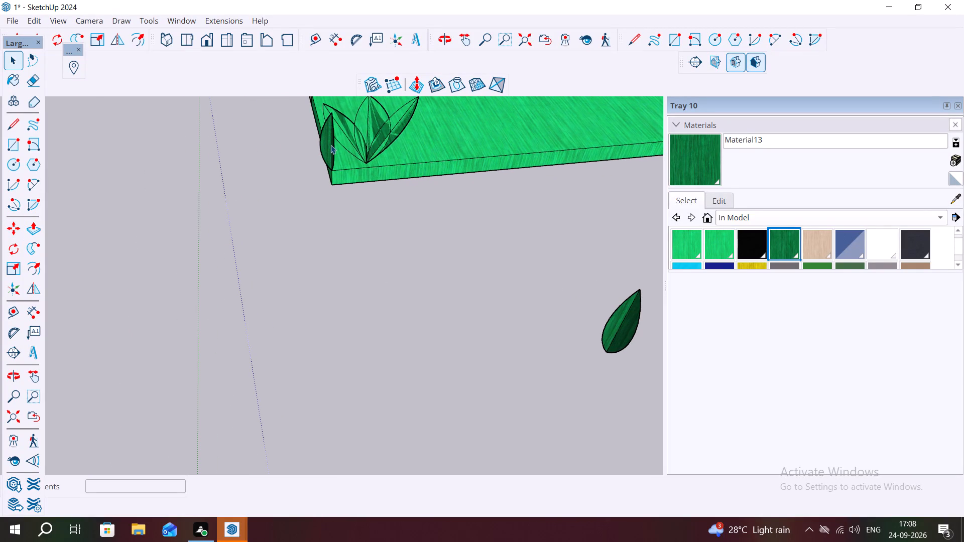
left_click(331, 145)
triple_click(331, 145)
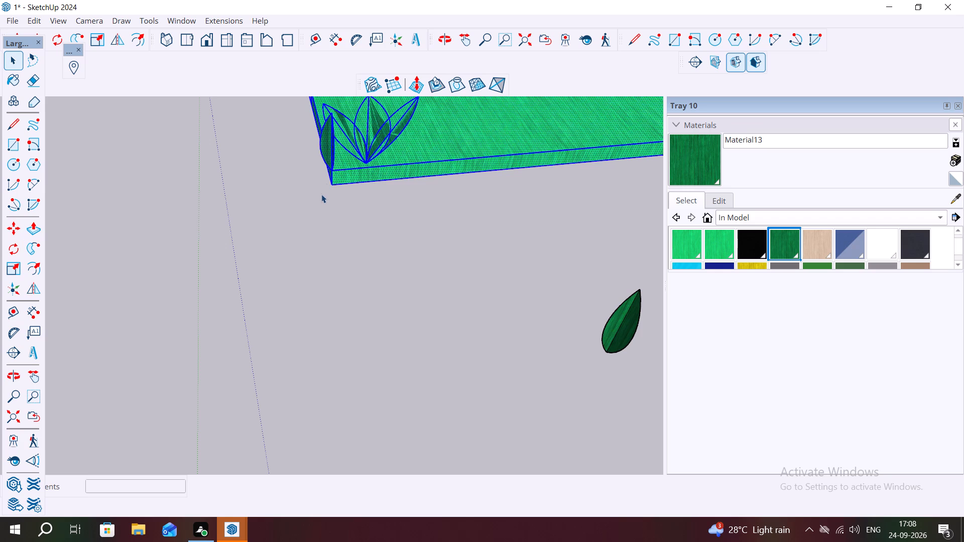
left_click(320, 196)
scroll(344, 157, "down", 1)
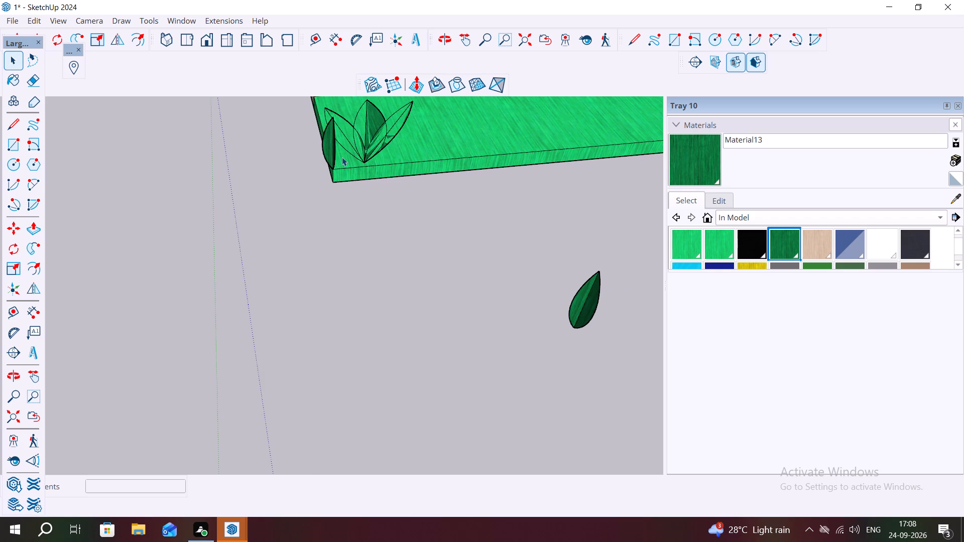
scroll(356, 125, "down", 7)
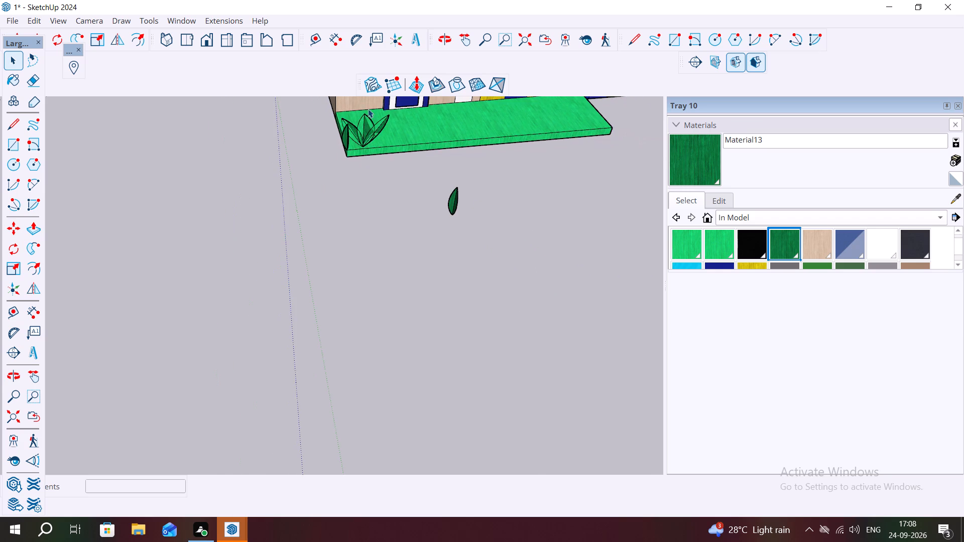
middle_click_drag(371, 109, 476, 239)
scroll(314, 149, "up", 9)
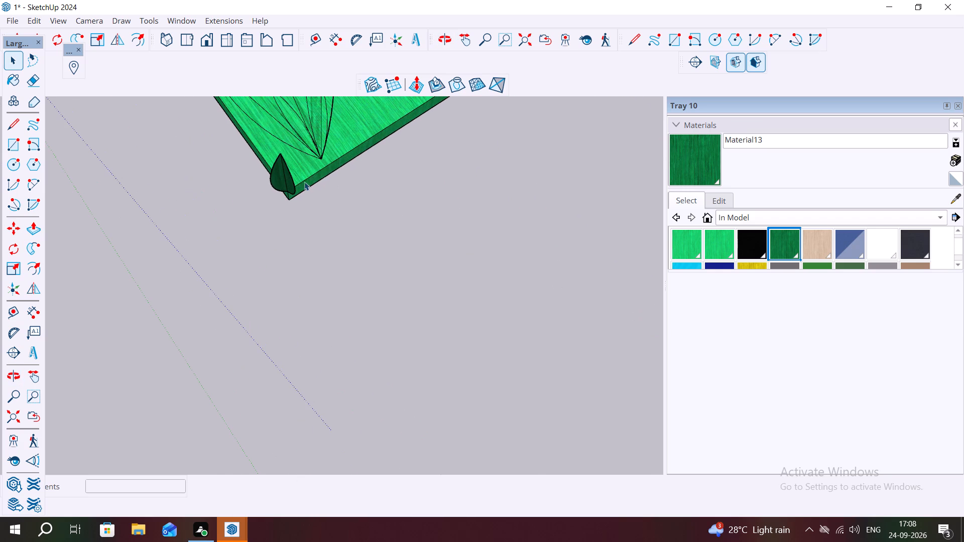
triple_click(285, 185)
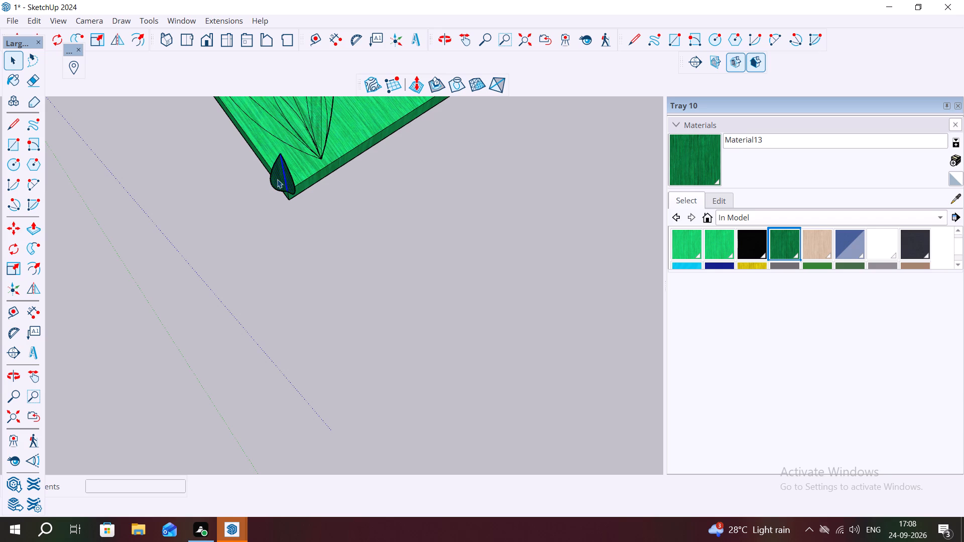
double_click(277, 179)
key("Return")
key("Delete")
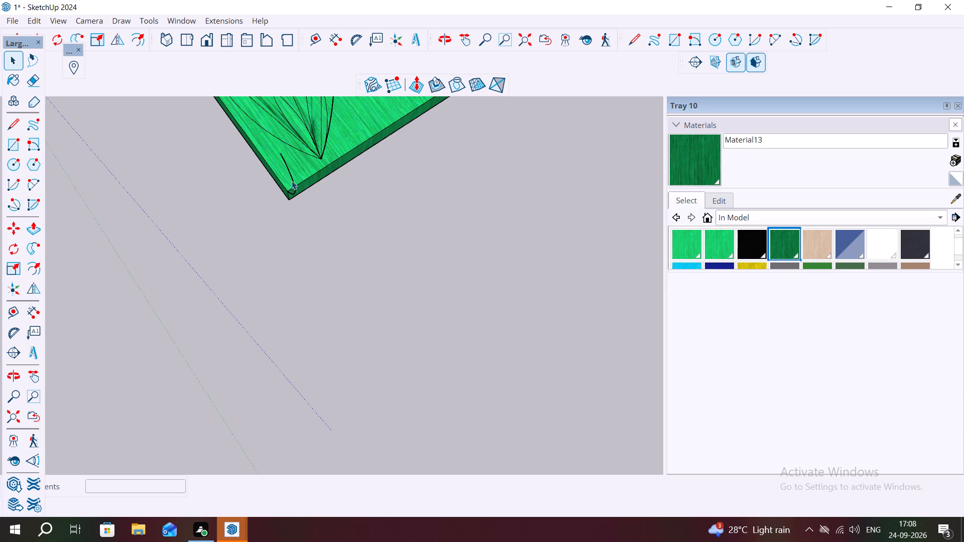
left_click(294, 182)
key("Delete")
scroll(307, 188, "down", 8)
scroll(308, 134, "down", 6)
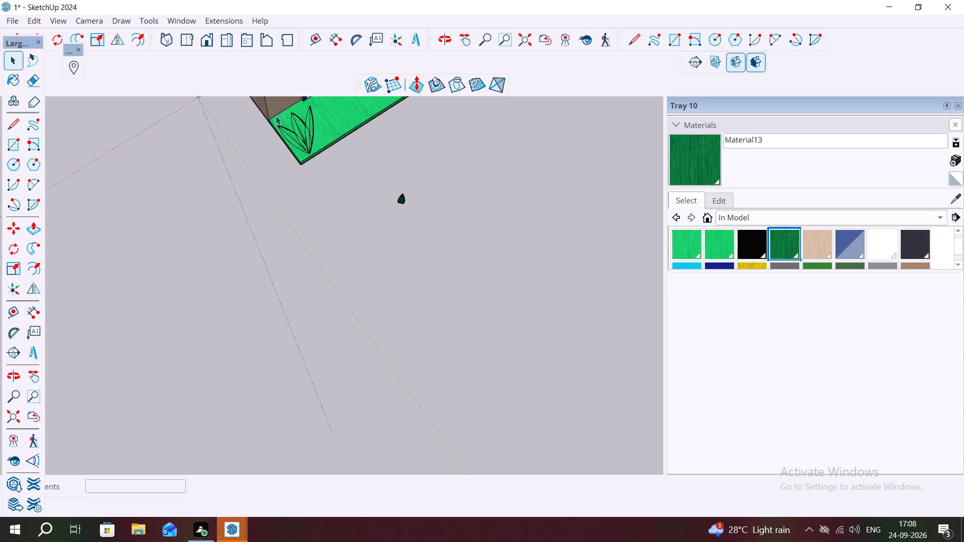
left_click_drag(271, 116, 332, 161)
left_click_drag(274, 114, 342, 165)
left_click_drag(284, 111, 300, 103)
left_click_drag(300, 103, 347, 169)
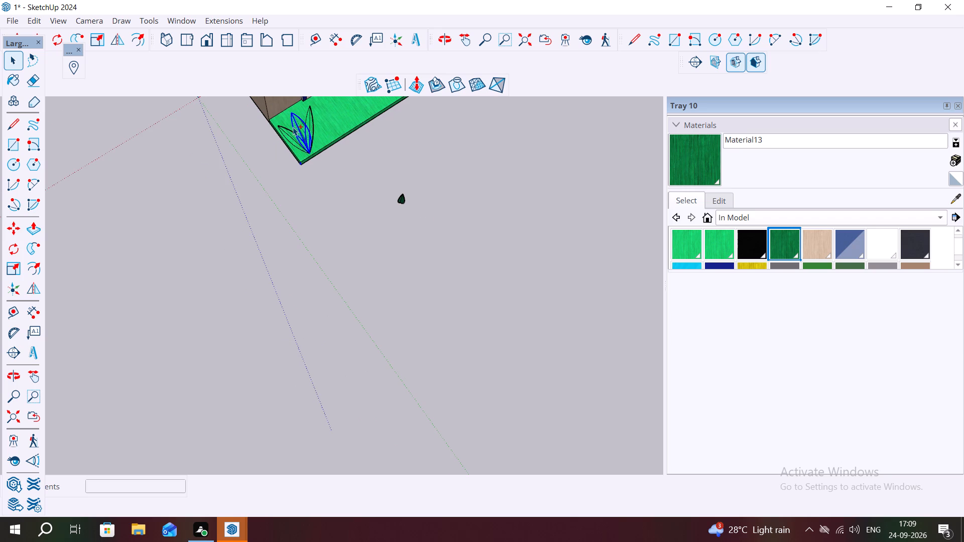
Undo the single leaf's deletion and the three-leaf cluster's move onto the green slab.
key("ctrl+z")
key("ctrl+z")
key("ctrl+z")
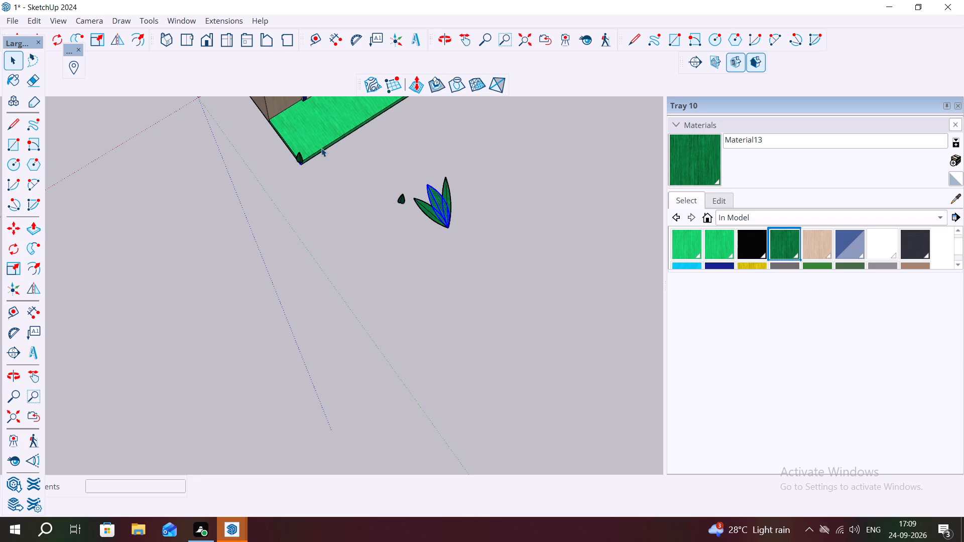
Select the whole three-leaf cluster and rotate it 90° about the base tip where its leaves meet.
scroll(405, 201, "up", 5)
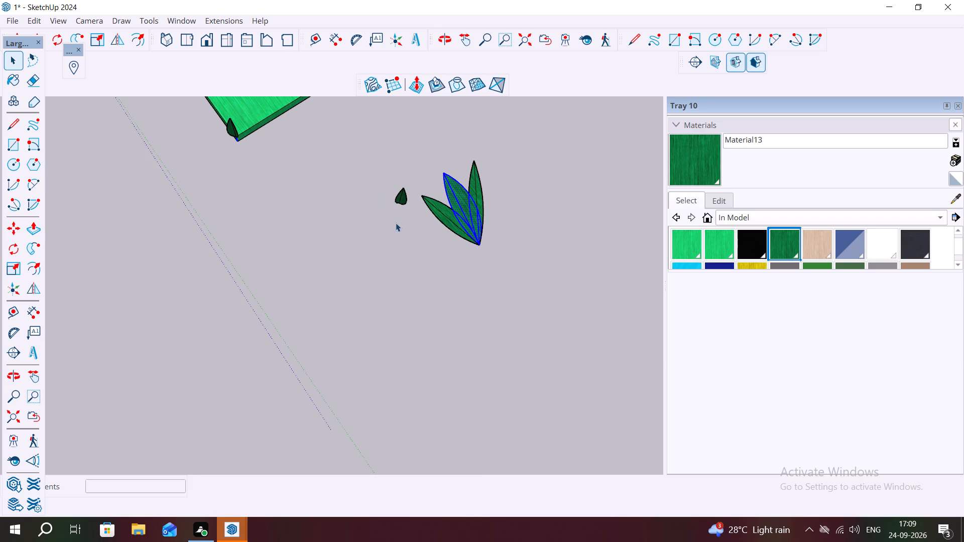
left_click_drag(406, 225, 593, 180)
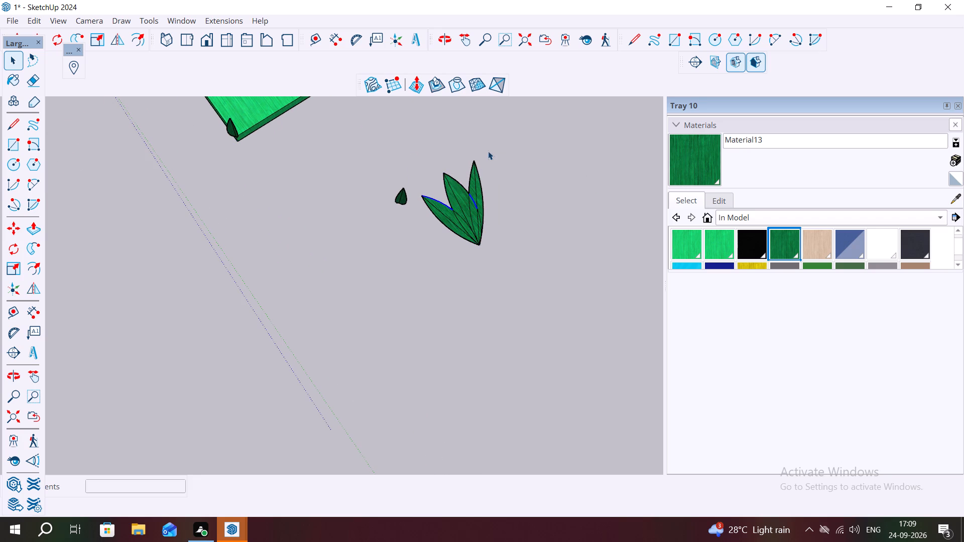
left_click_drag(488, 149, 423, 286)
left_click_drag(423, 286, 418, 282)
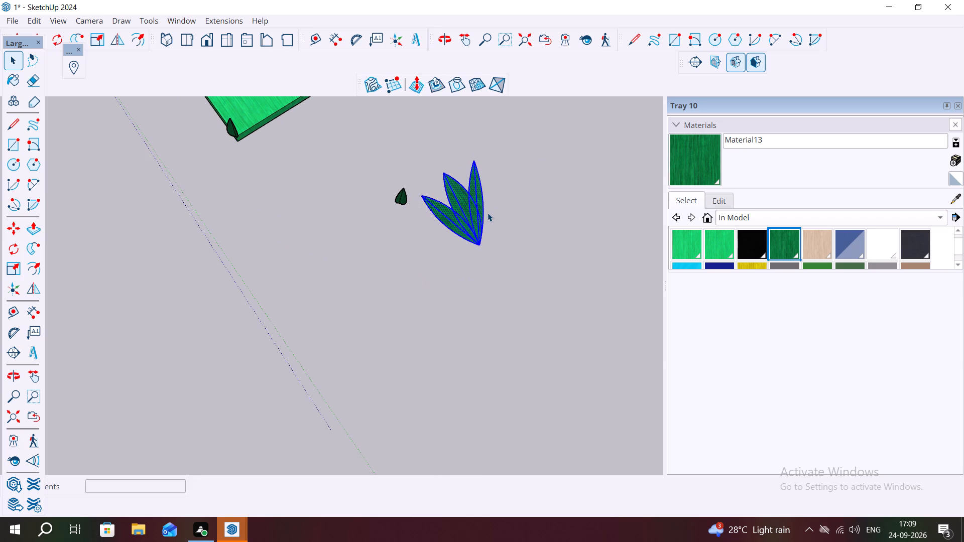
key("q")
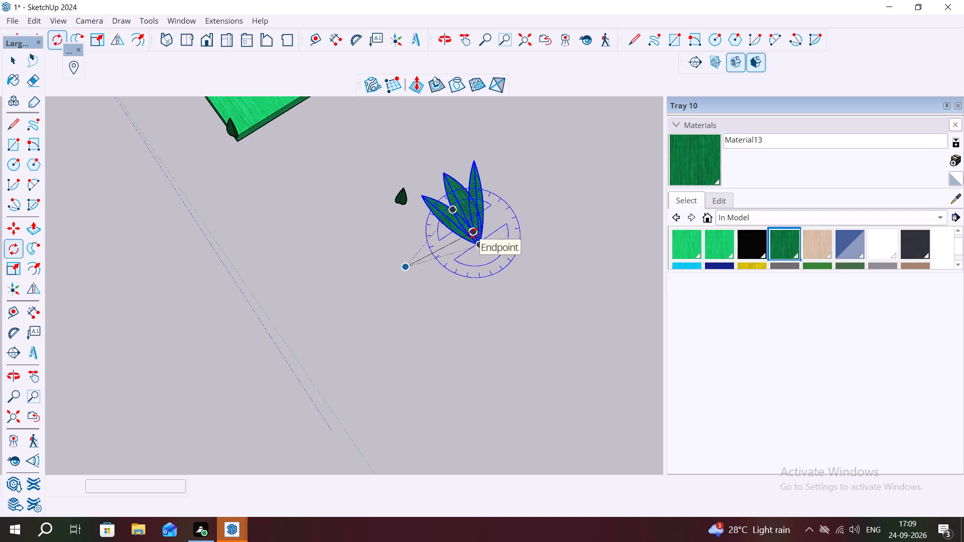
left_click(481, 243)
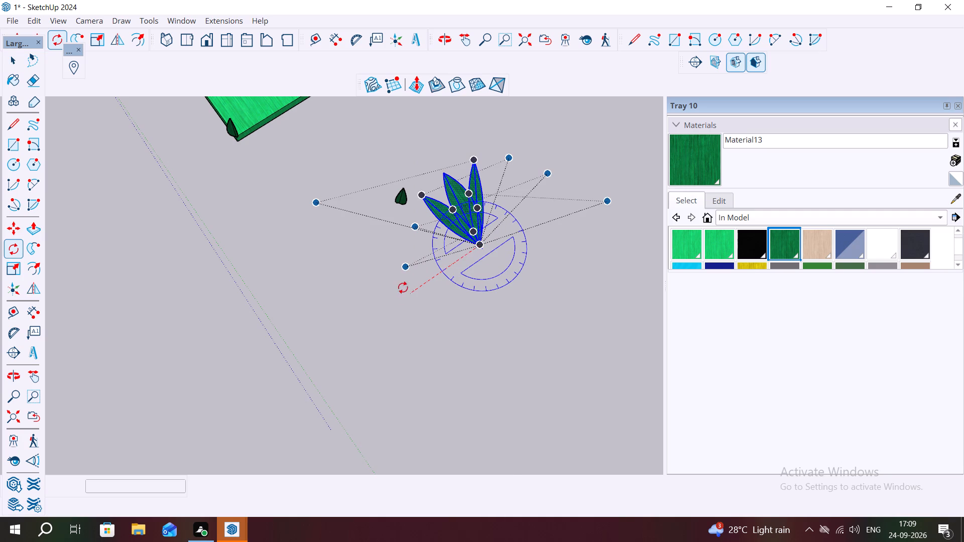
left_click(406, 306)
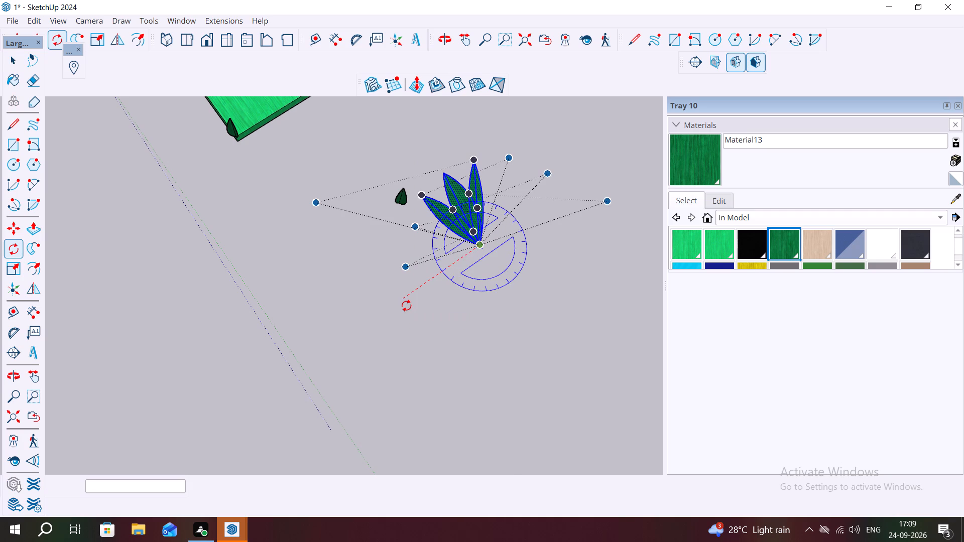
type("90")
key("Return")
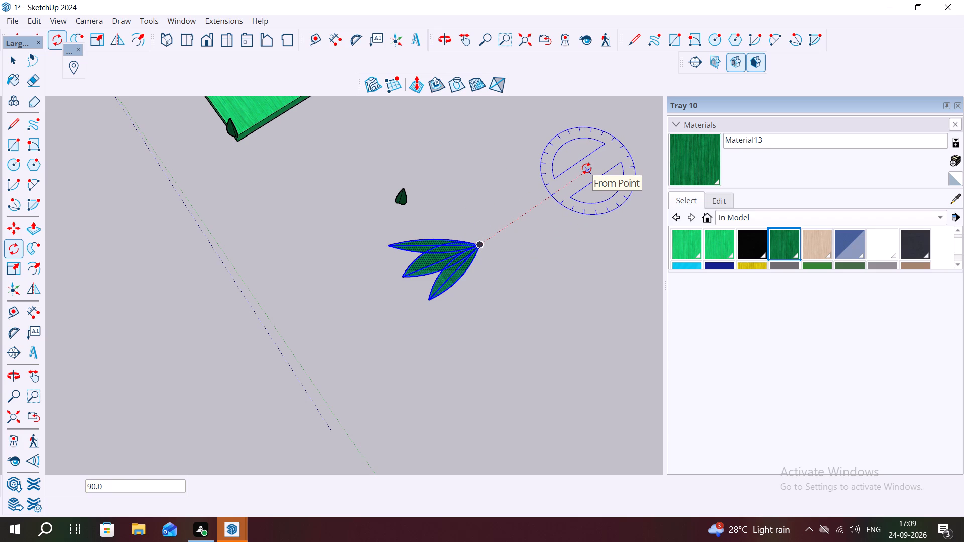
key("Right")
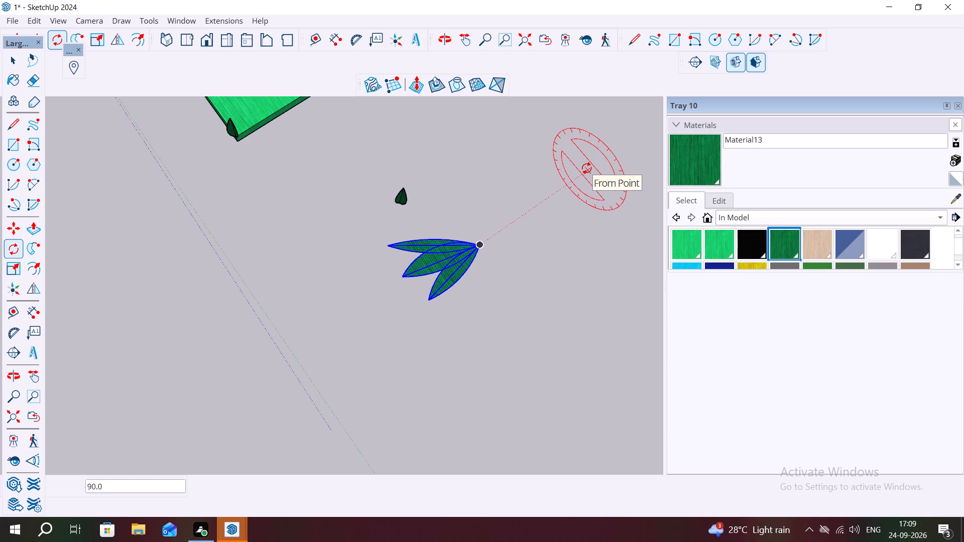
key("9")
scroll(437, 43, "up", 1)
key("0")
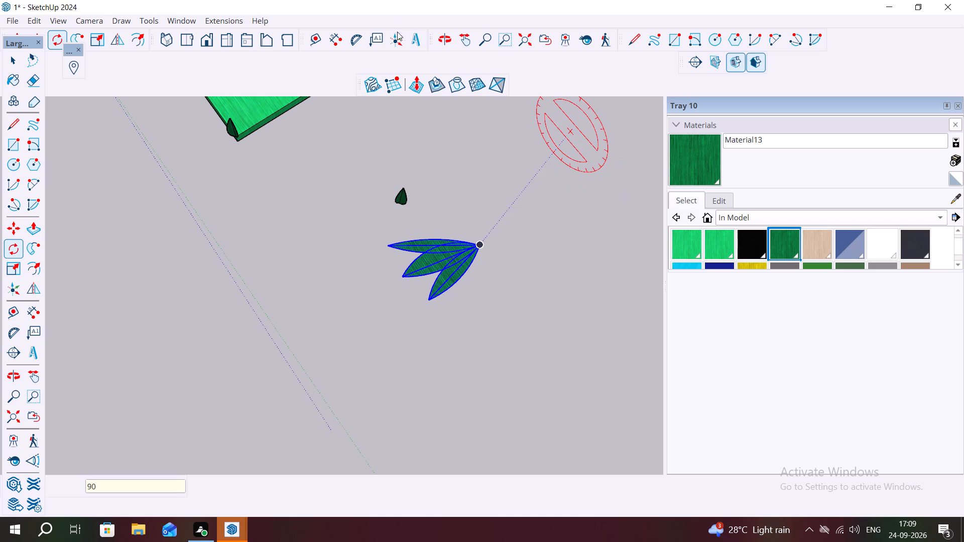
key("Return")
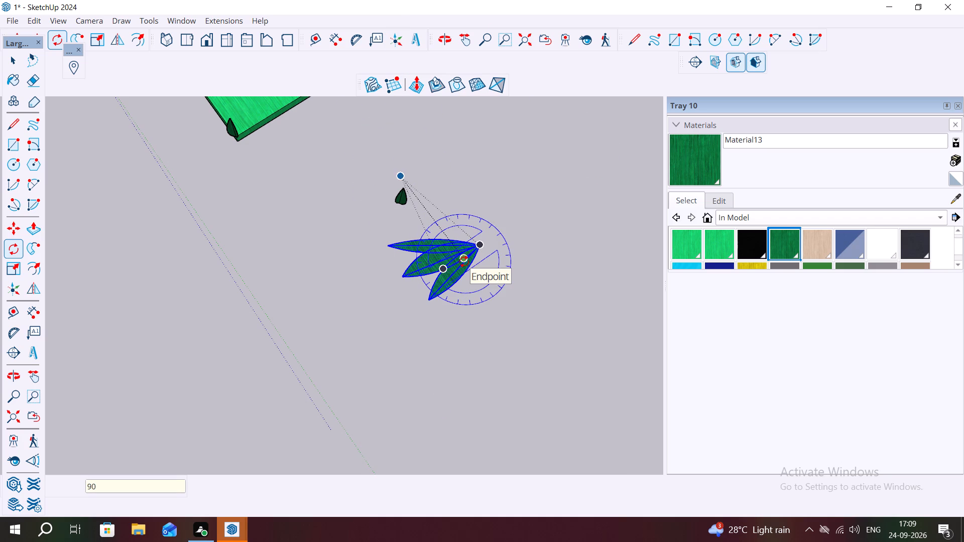
Rotate the three-leaf cluster about 101.2° around the red axis, pivoting near its base tip.
key("Right")
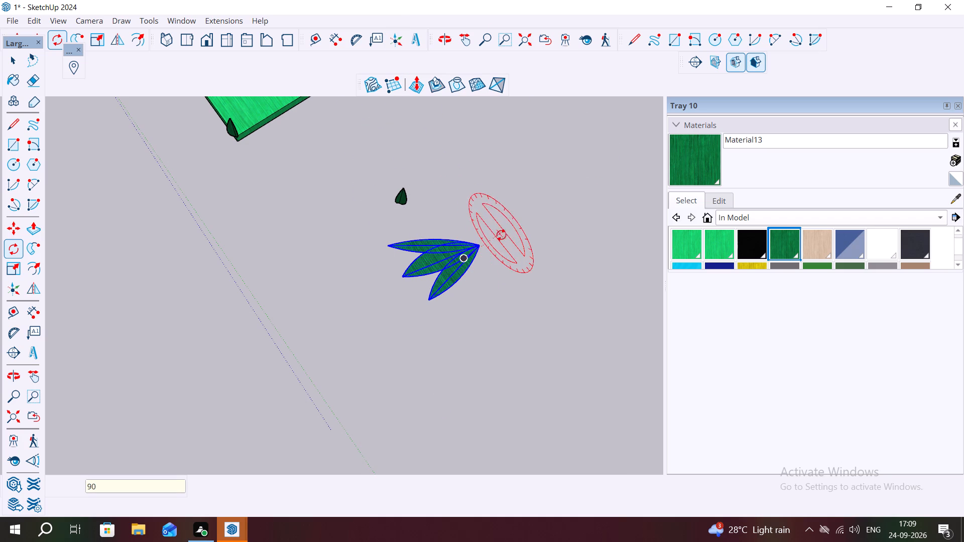
left_click(501, 243)
left_click_drag(616, 369, 616, 348)
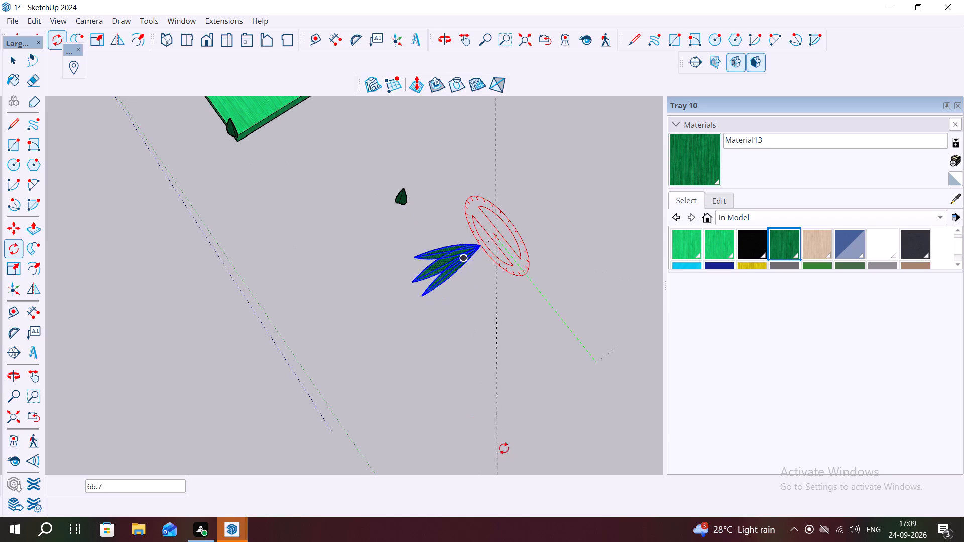
scroll(508, 428, "down", 17)
middle_click_drag(473, 413, 363, 412)
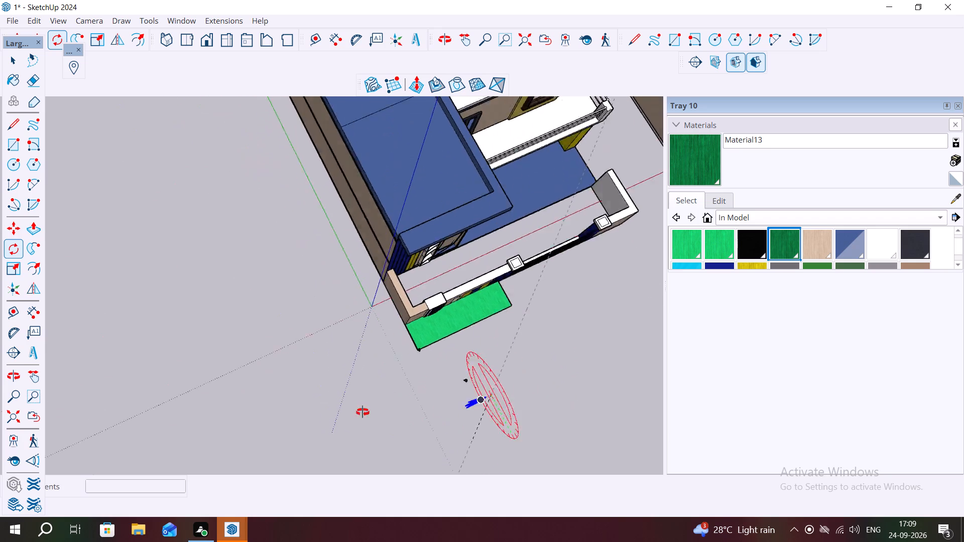
middle_click_drag(363, 412, 161, 25)
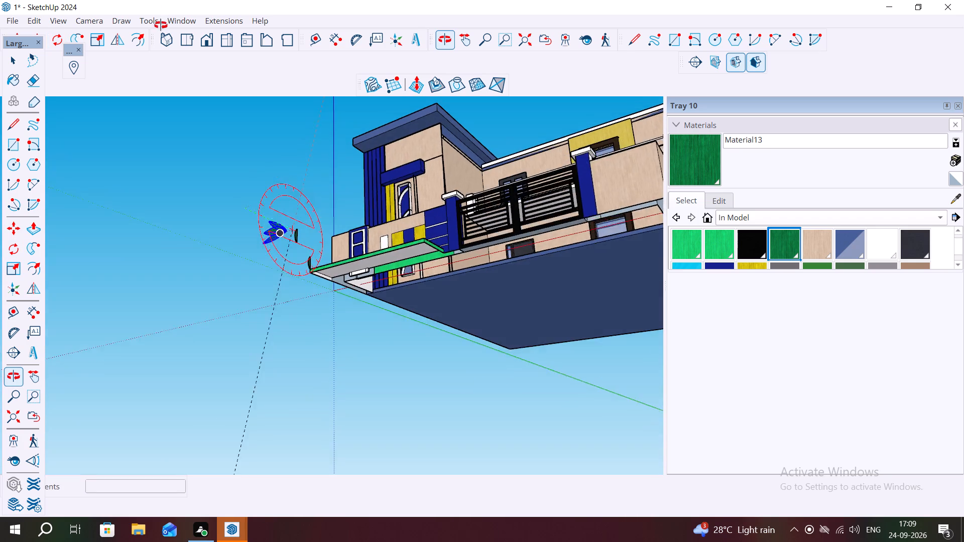
middle_click_drag(161, 25, 163, 36)
middle_click(305, 336)
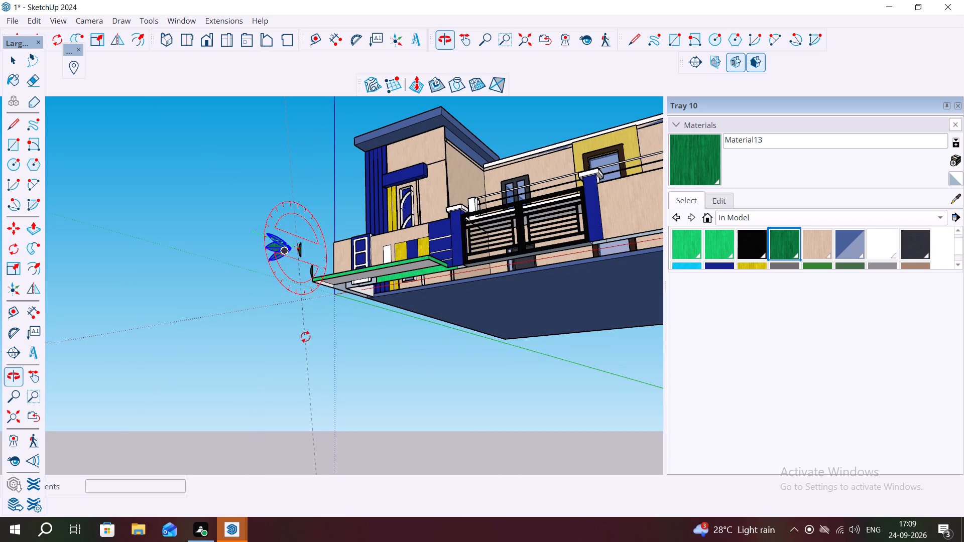
left_click(309, 350)
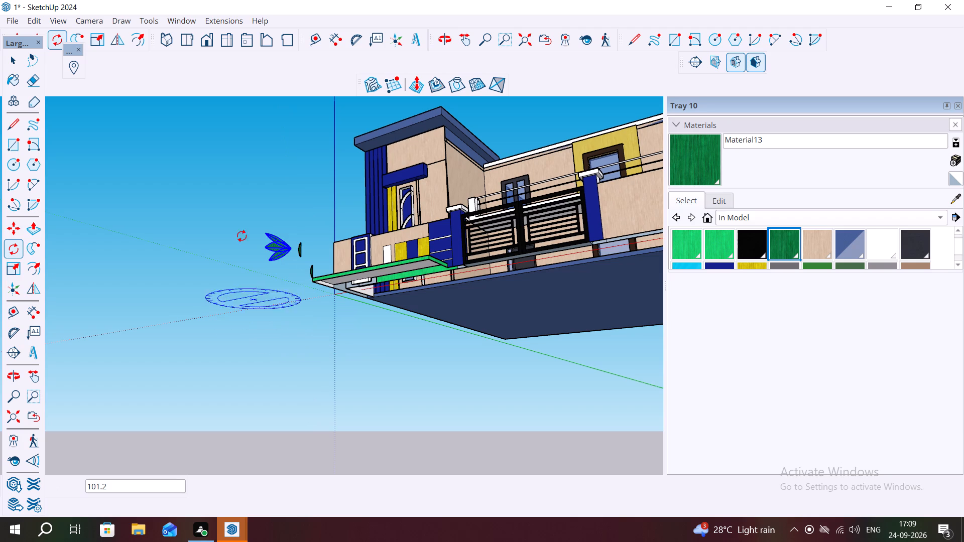
Rotate the three-leaf cluster horizontally about 155.1° around the vertical axis through its base tip.
left_click_drag(289, 261, 307, 255)
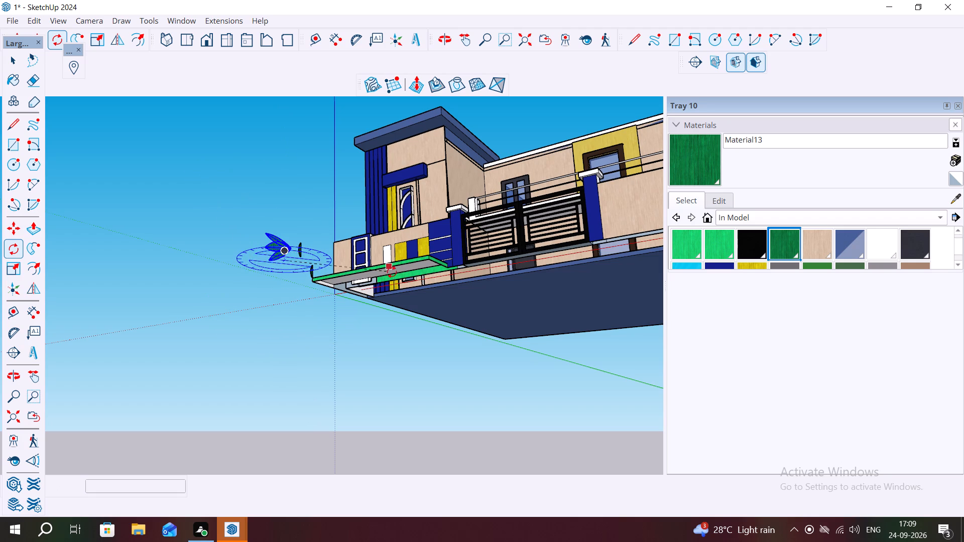
left_click(392, 272)
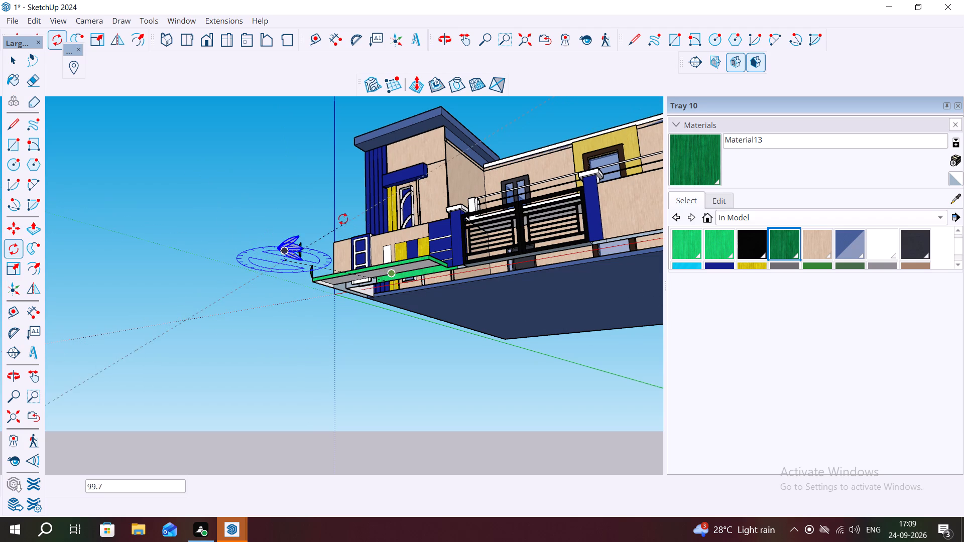
left_click(183, 213)
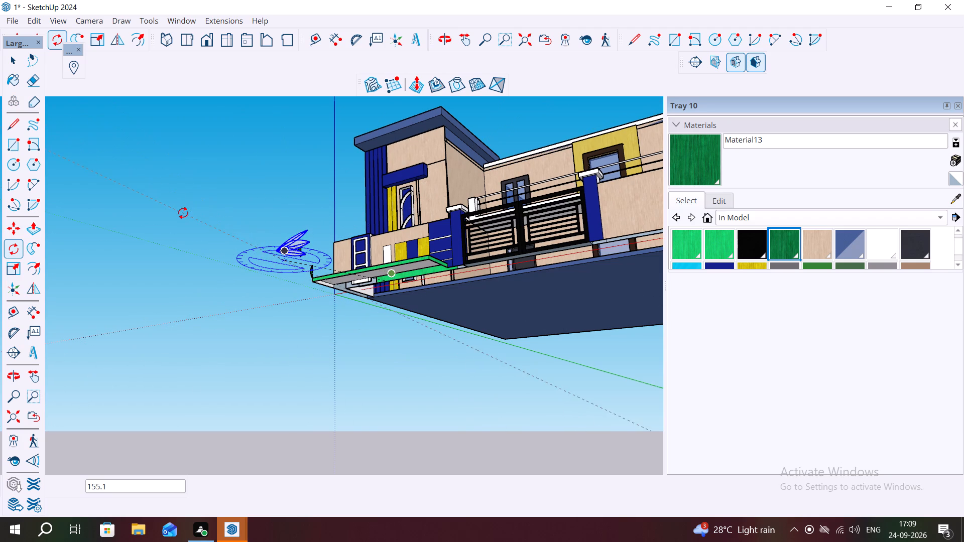
Rotate the three-leaf cluster about 80.5° in a vertical plane so its leaves point upward.
left_click(293, 248)
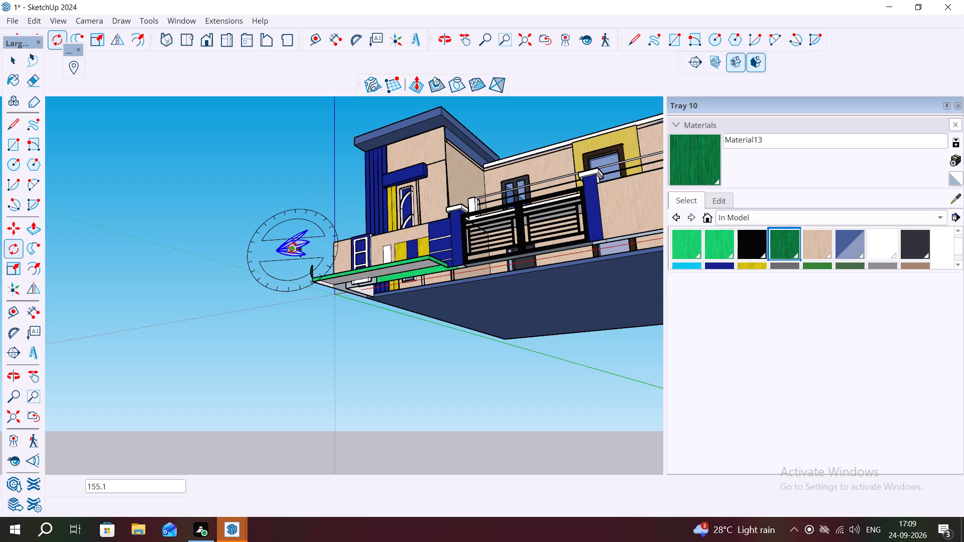
left_click(416, 285)
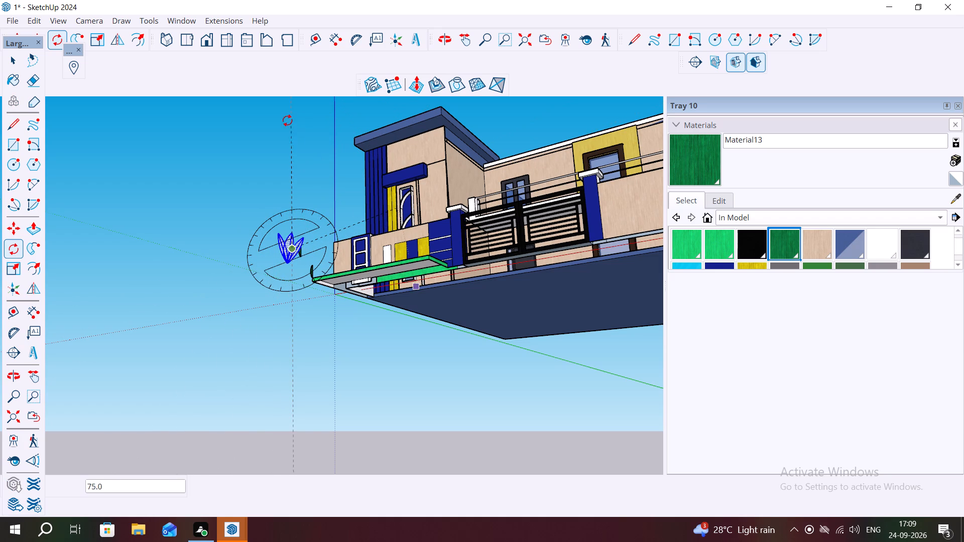
left_click(276, 113)
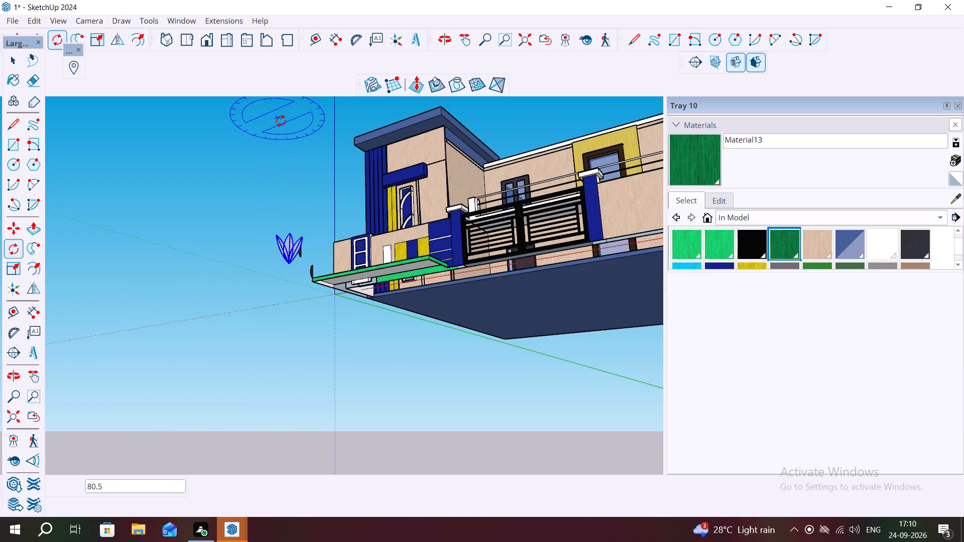
key("Escape")
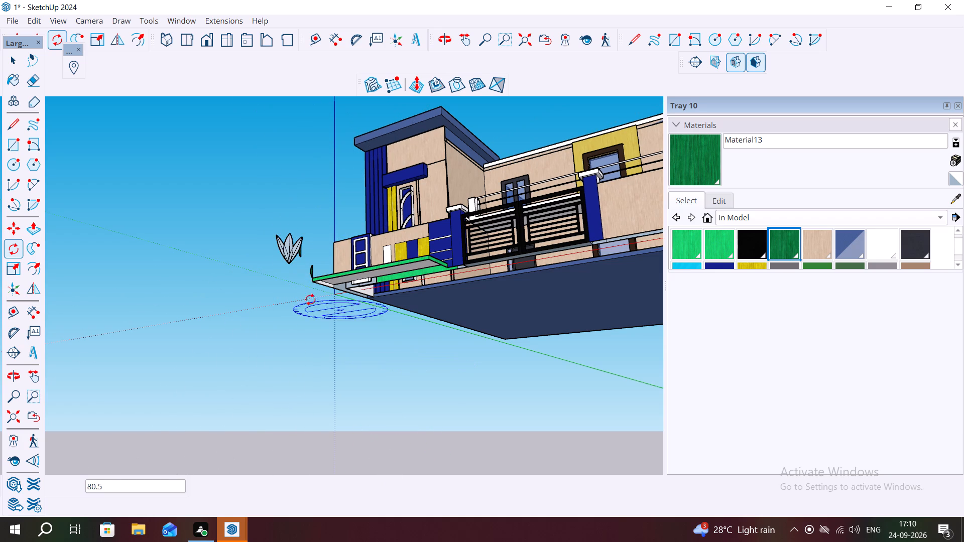
key("space")
Examine the three-leaf cluster's orientation against the striped house's frontage from several sides.
middle_click_drag(272, 263, 342, 329)
scroll(310, 283, "up", 7)
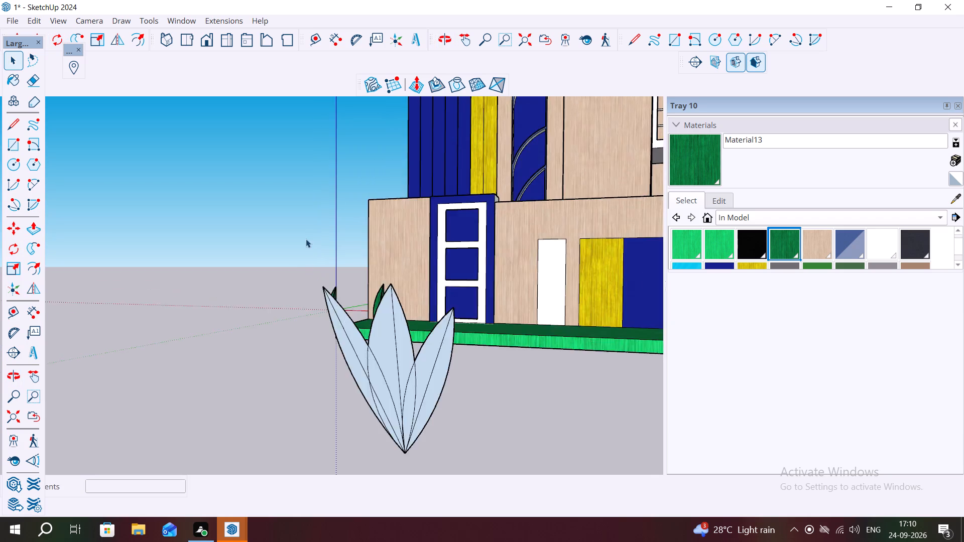
scroll(306, 239, "up", 4)
scroll(304, 274, "down", 6)
middle_click_drag(336, 336, 542, 339)
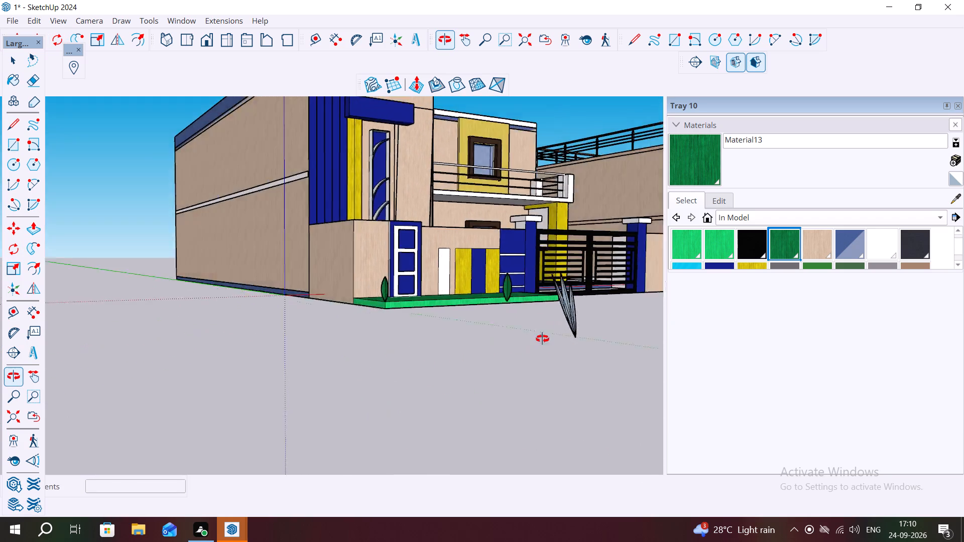
middle_click_drag(542, 339, 634, 301)
scroll(594, 307, "up", 4)
middle_click_drag(570, 316, 461, 308)
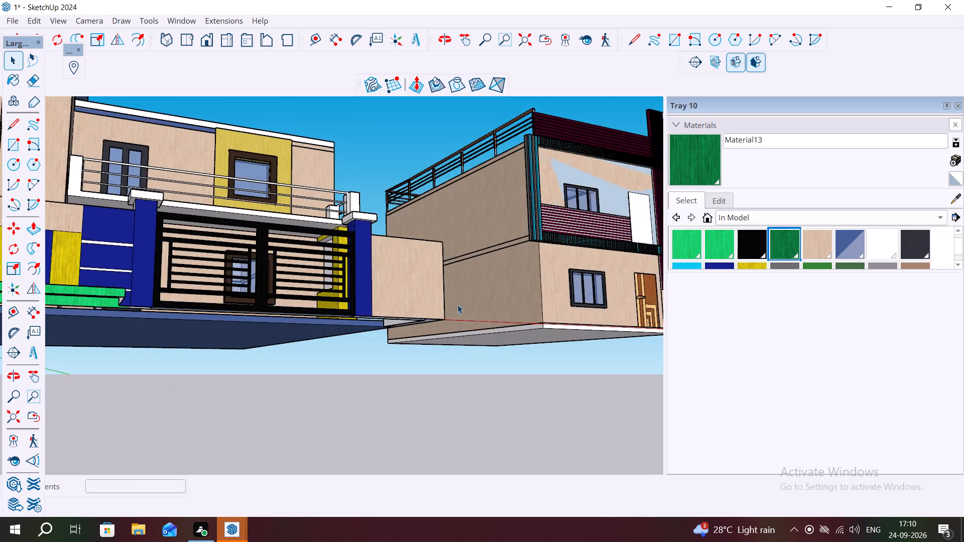
scroll(469, 300, "down", 5)
scroll(247, 292, "up", 2)
scroll(281, 266, "up", 1)
middle_click_drag(282, 265, 260, 320)
Paint the cluster's middle leaf with the dark green Material13.
scroll(268, 319, "up", 2)
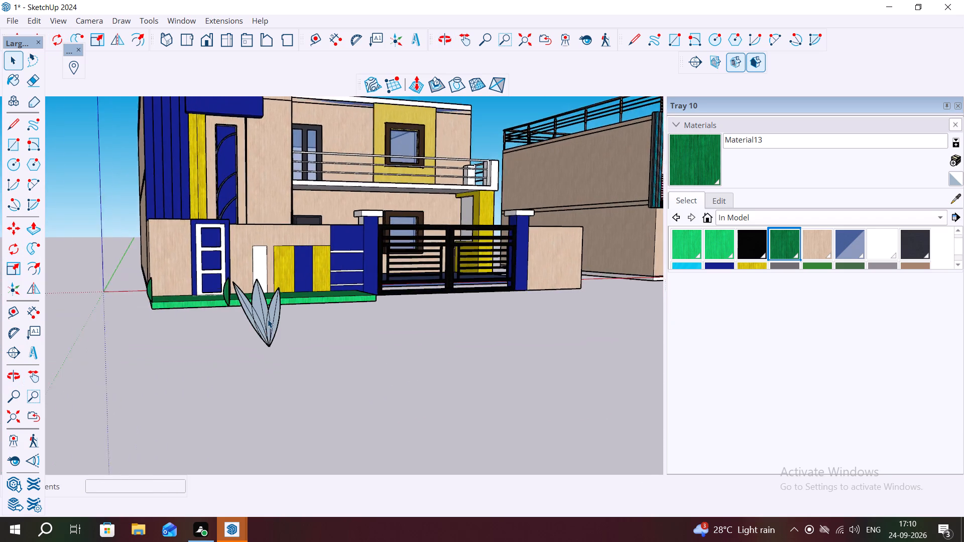
scroll(268, 319, "up", 5)
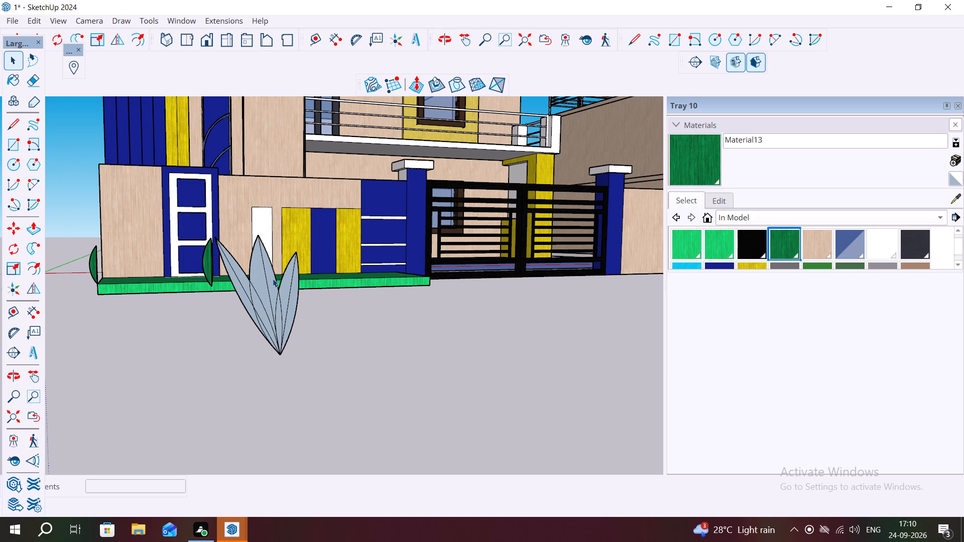
left_click(263, 283)
left_click(697, 148)
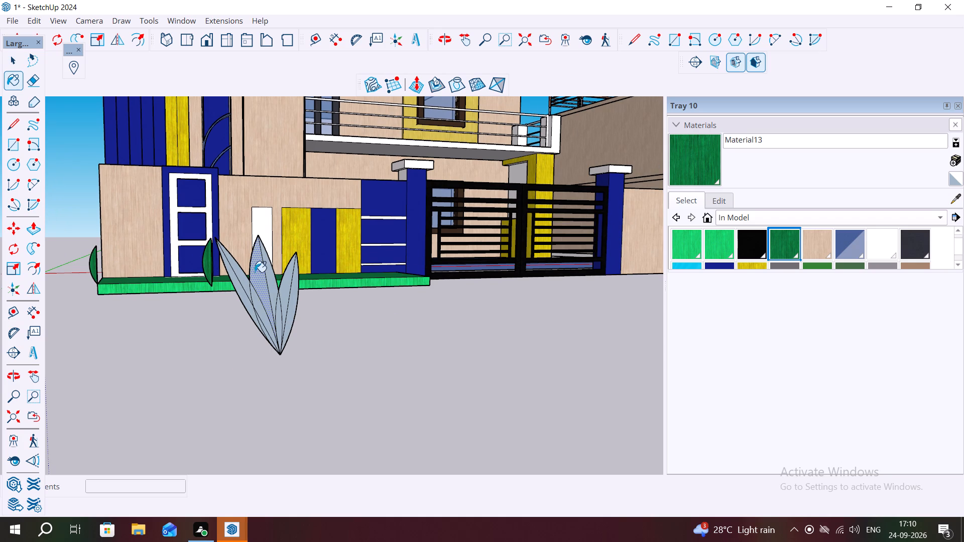
left_click(253, 277)
left_click(268, 283)
left_click(275, 299)
Paint the remaining faces of the cluster's two outer leaves with the dark green Material13.
middle_click_drag(258, 319, 230, 315)
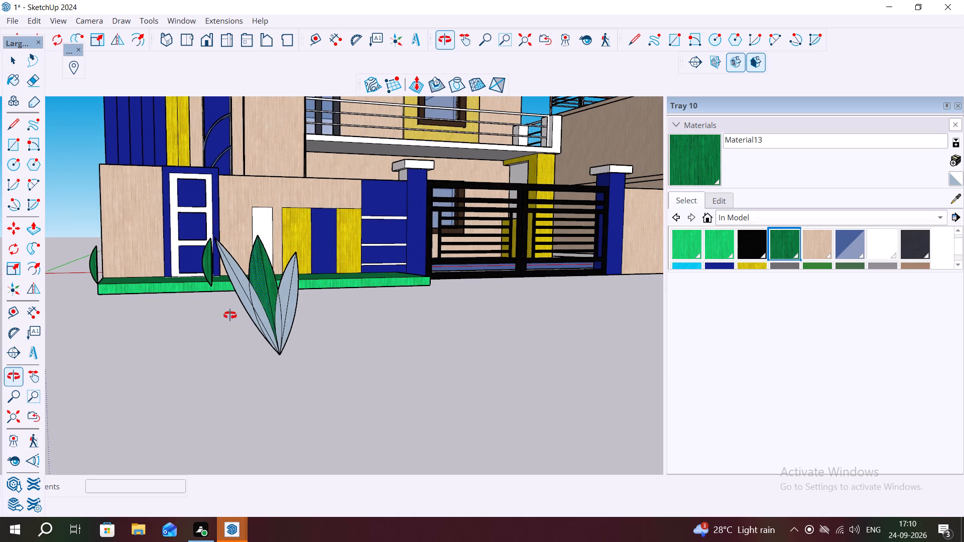
middle_click_drag(230, 315, 224, 317)
scroll(261, 297, "up", 7)
left_click(197, 314)
left_click(195, 277)
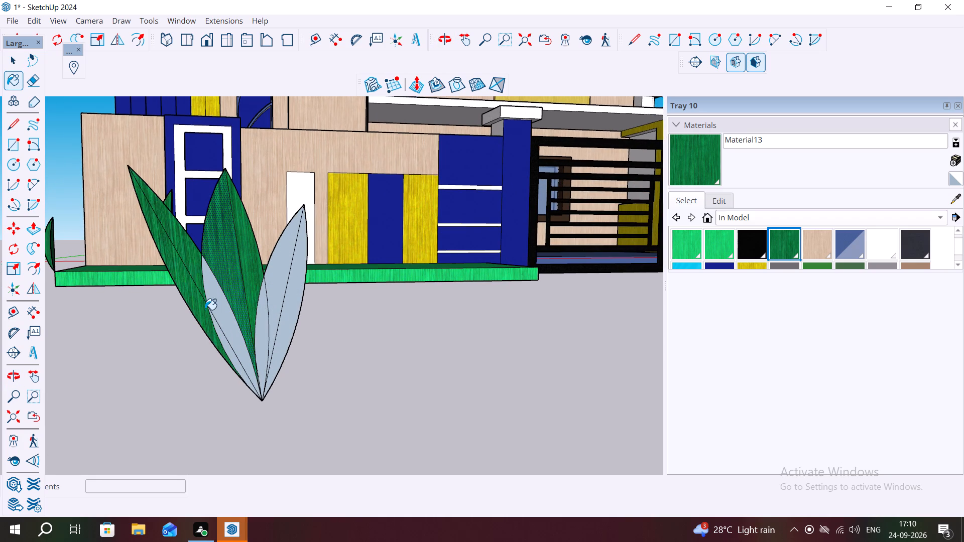
left_click(217, 331)
left_click(224, 330)
left_click(260, 350)
left_click(273, 313)
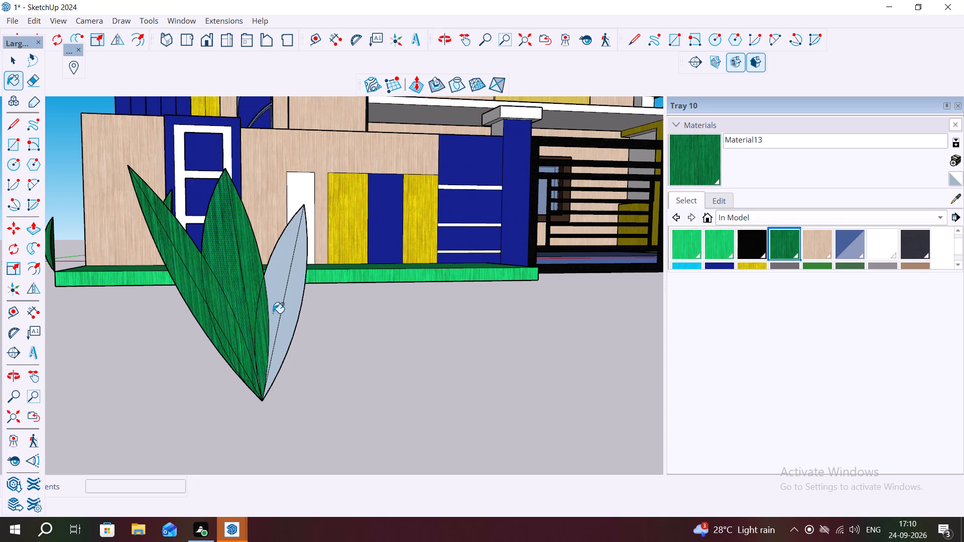
left_click(284, 331)
scroll(308, 355, "down", 2)
key("Escape")
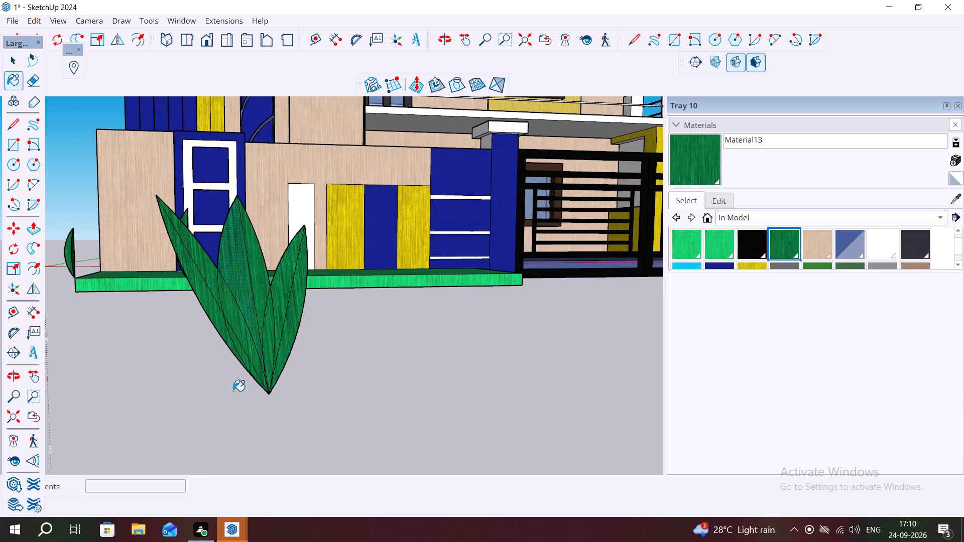
scroll(90, 246, "up", 1)
scroll(119, 237, "down", 2)
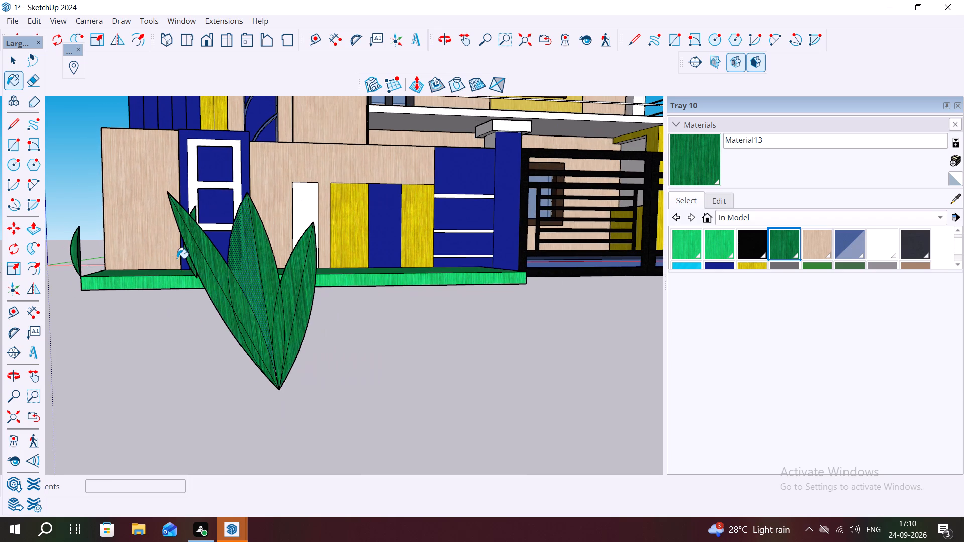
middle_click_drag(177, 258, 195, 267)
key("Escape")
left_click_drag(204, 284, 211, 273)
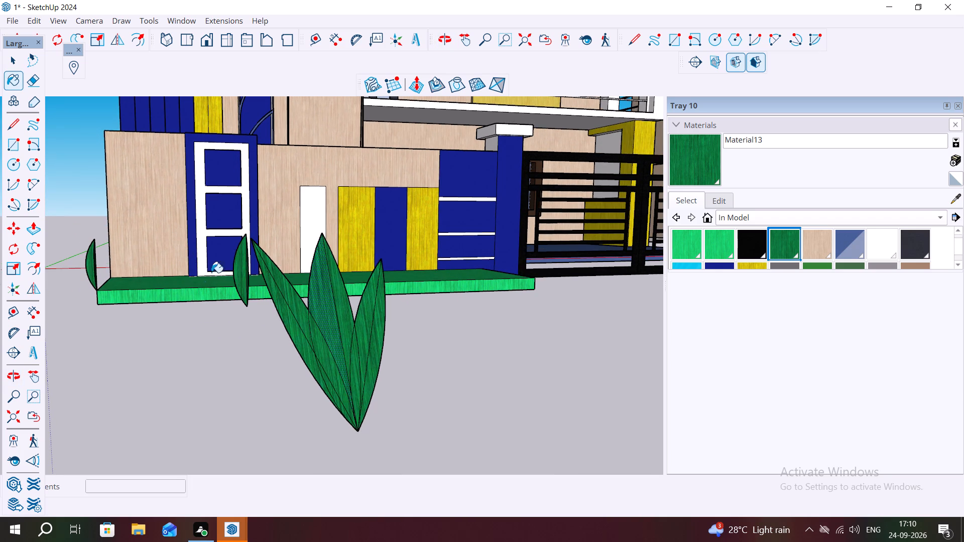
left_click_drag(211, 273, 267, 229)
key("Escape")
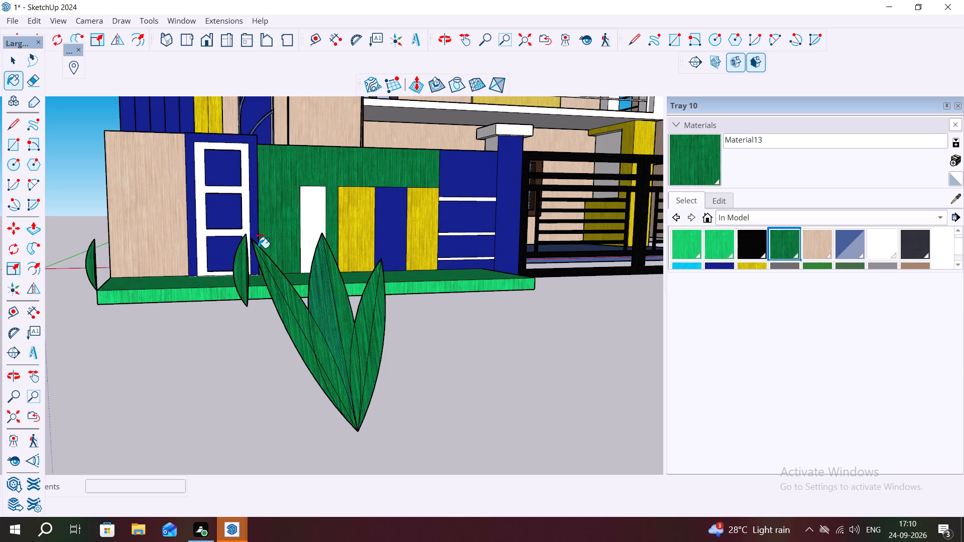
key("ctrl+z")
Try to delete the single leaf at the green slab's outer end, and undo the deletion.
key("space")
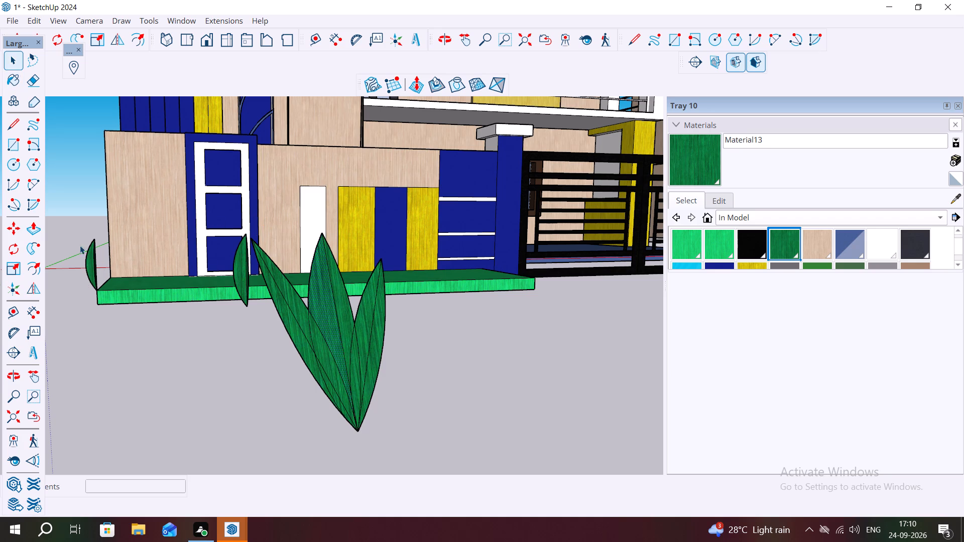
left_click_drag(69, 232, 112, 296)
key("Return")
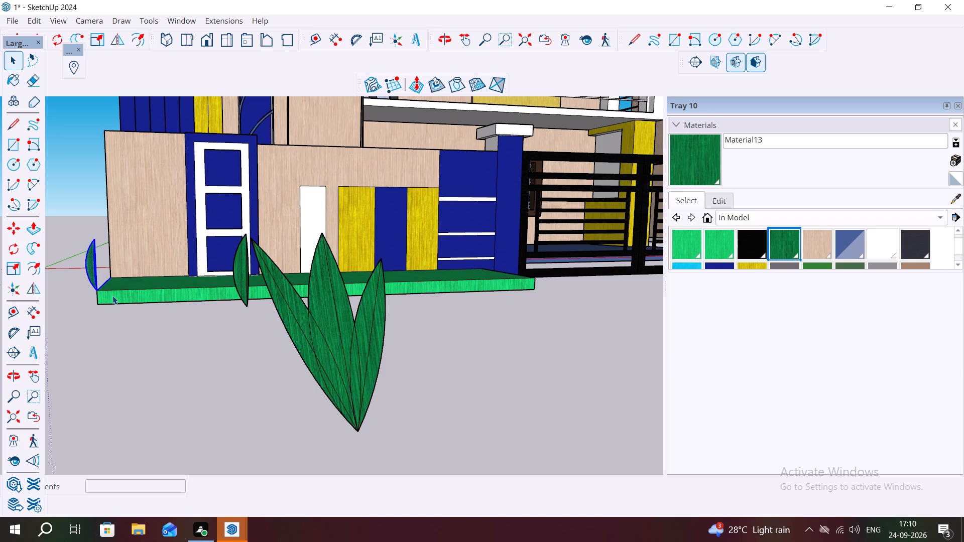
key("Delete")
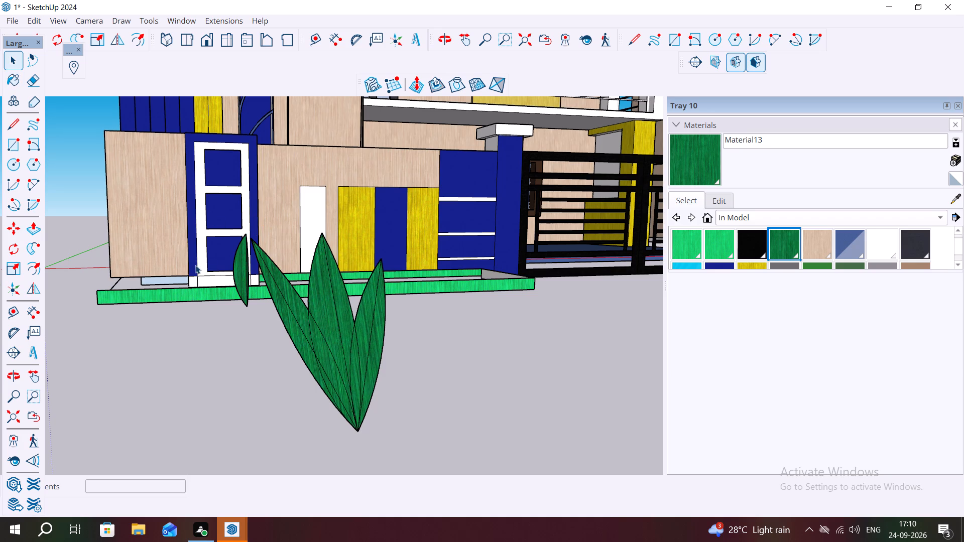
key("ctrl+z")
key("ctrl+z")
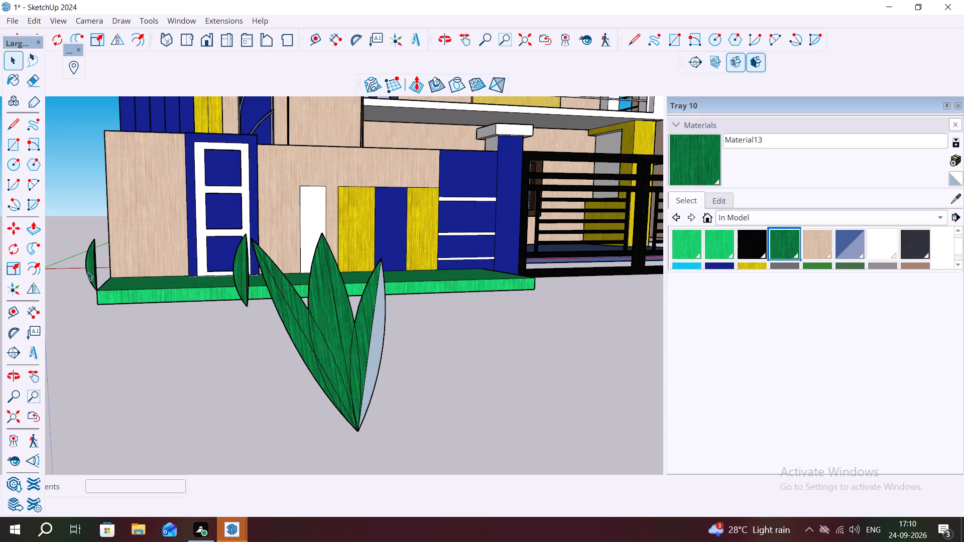
Repaint the unpainted half of the cluster's outer leaf nearest the gate with Material13.
left_click(686, 136)
left_click(374, 340)
Delete only the single leaf at the green slab's outer end, keeping the slab's faces.
key("space")
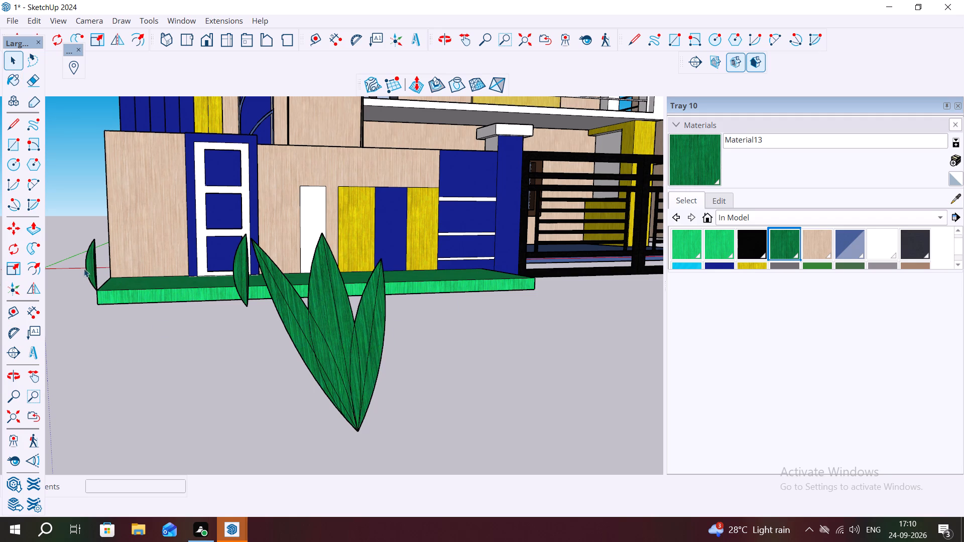
left_click(90, 263)
left_click(90, 263)
double_click(93, 266)
key("Return")
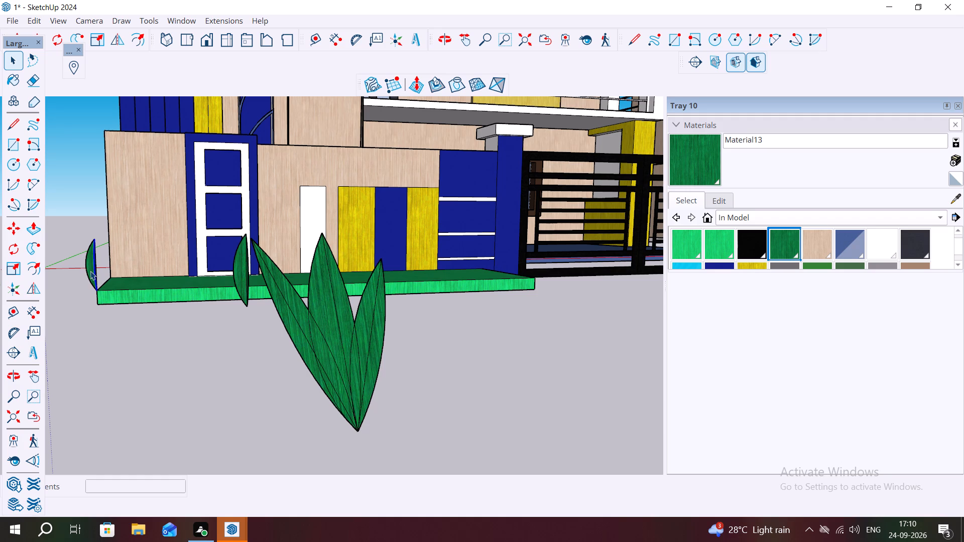
key("Delete")
left_click(90, 268)
left_click(90, 268)
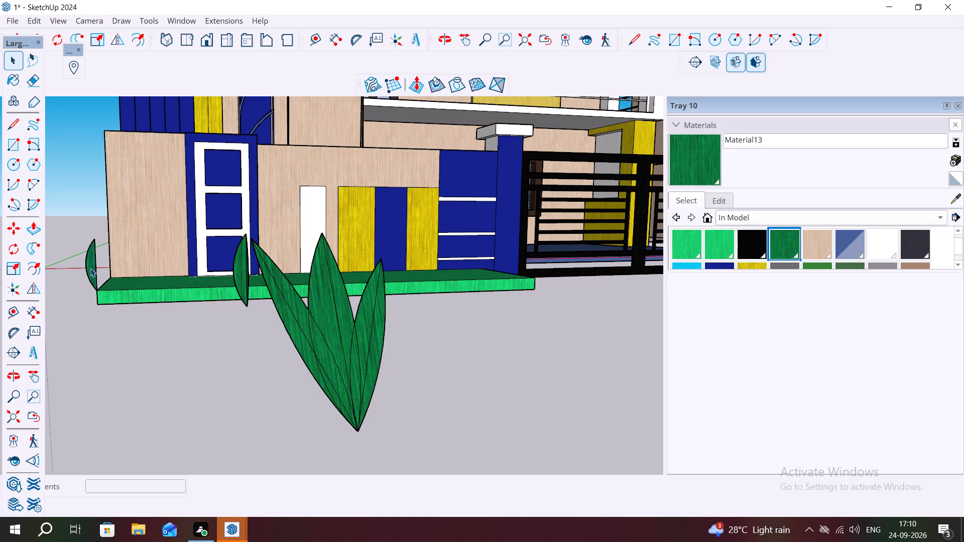
double_click(90, 268)
key("Delete")
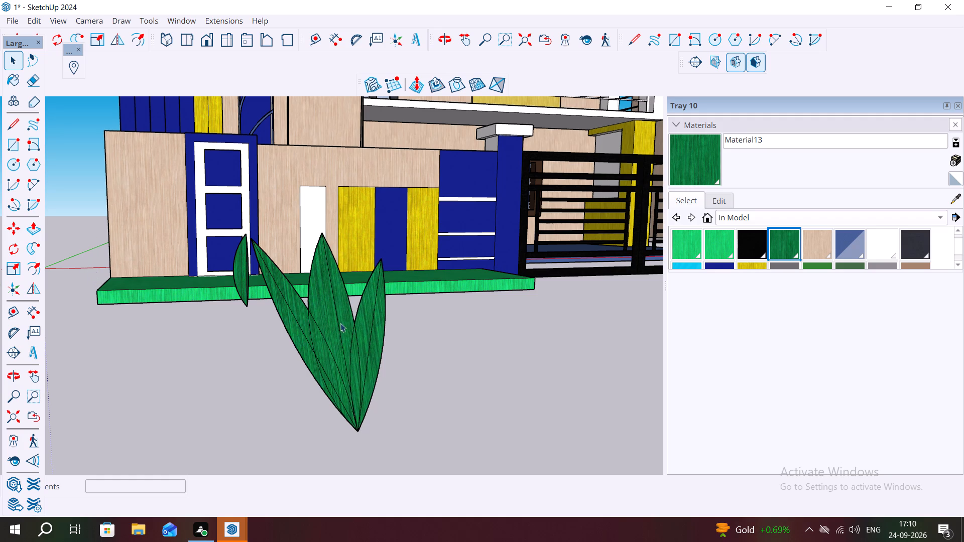
Delete the other single leaf in front of the compound wall's white-framed blue panel.
double_click(243, 278)
key("Delete")
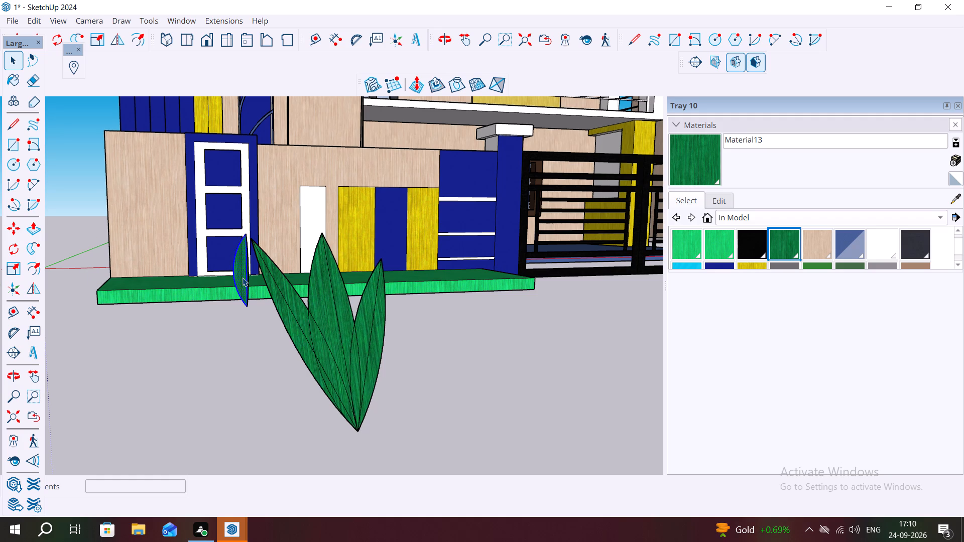
left_click(249, 284)
key("Delete")
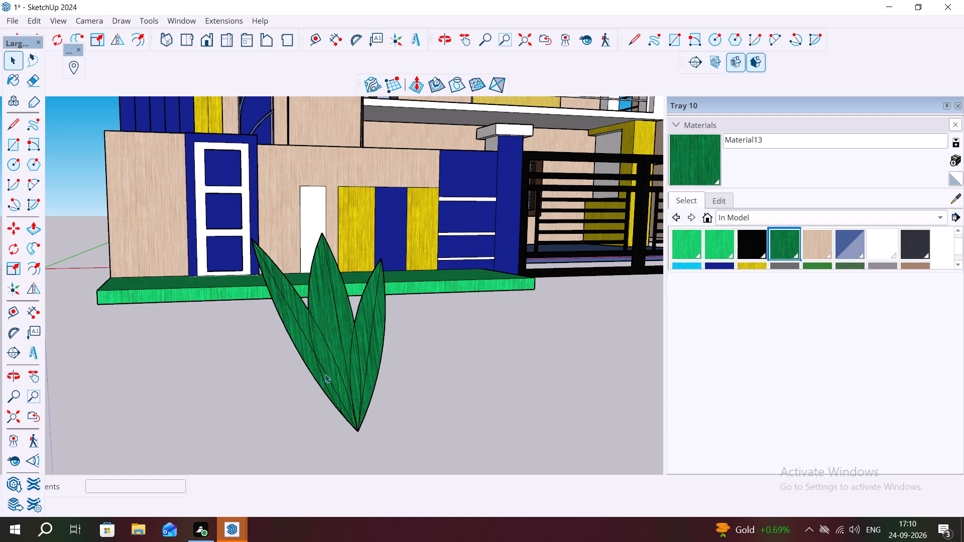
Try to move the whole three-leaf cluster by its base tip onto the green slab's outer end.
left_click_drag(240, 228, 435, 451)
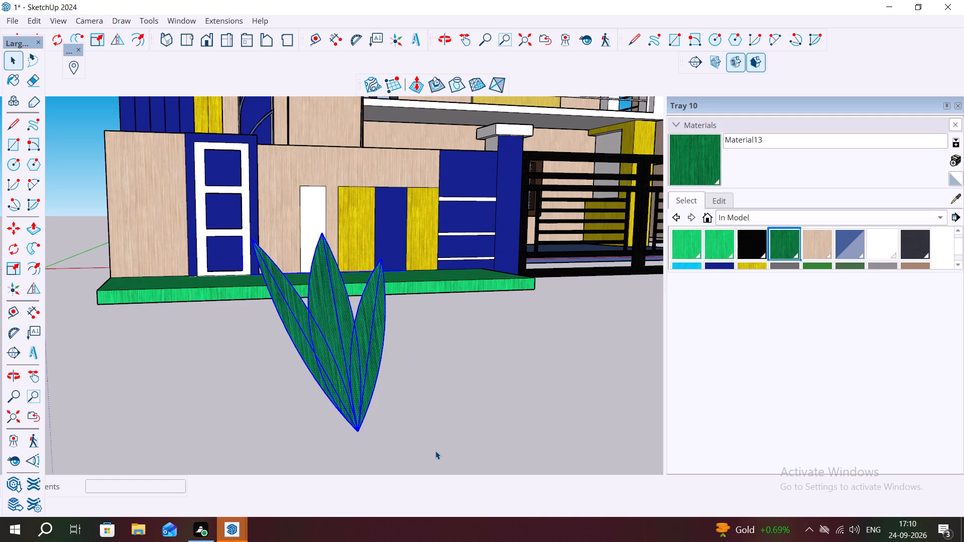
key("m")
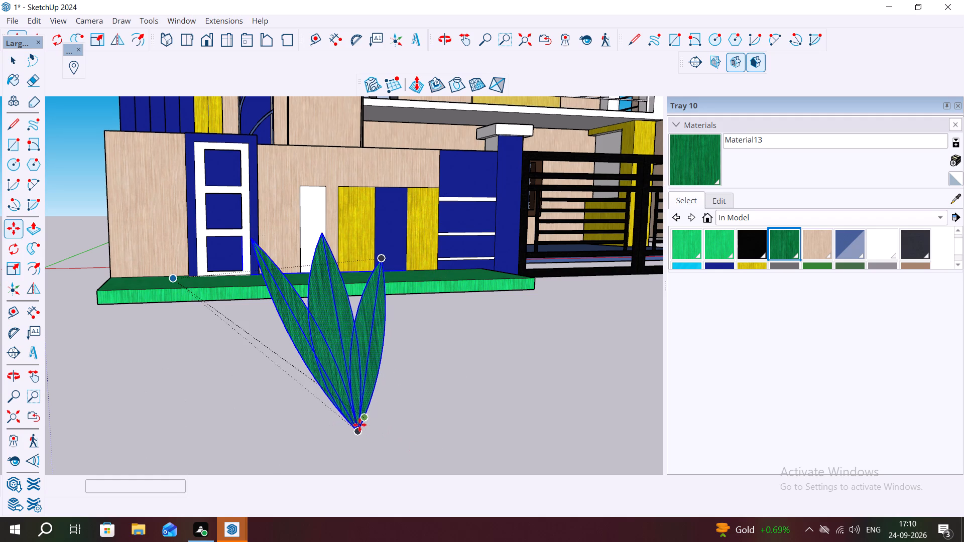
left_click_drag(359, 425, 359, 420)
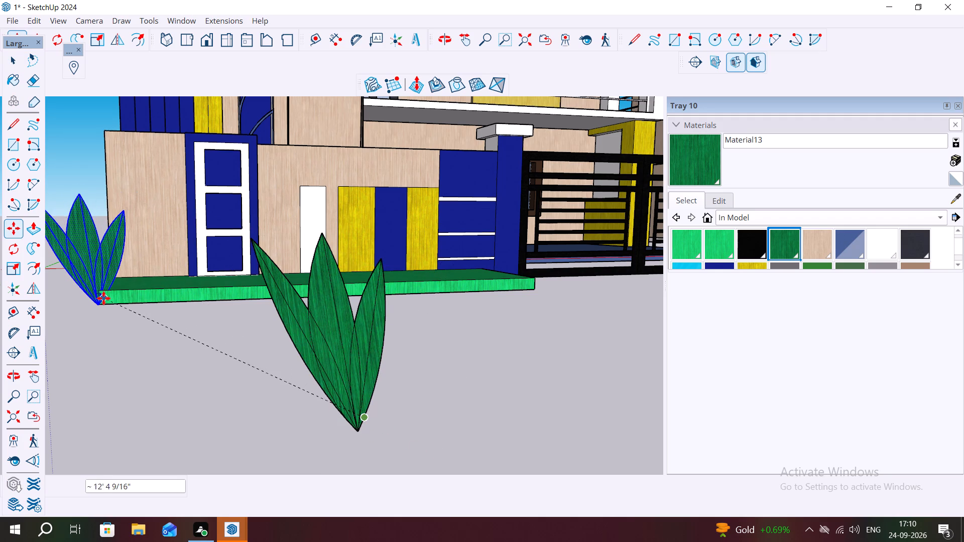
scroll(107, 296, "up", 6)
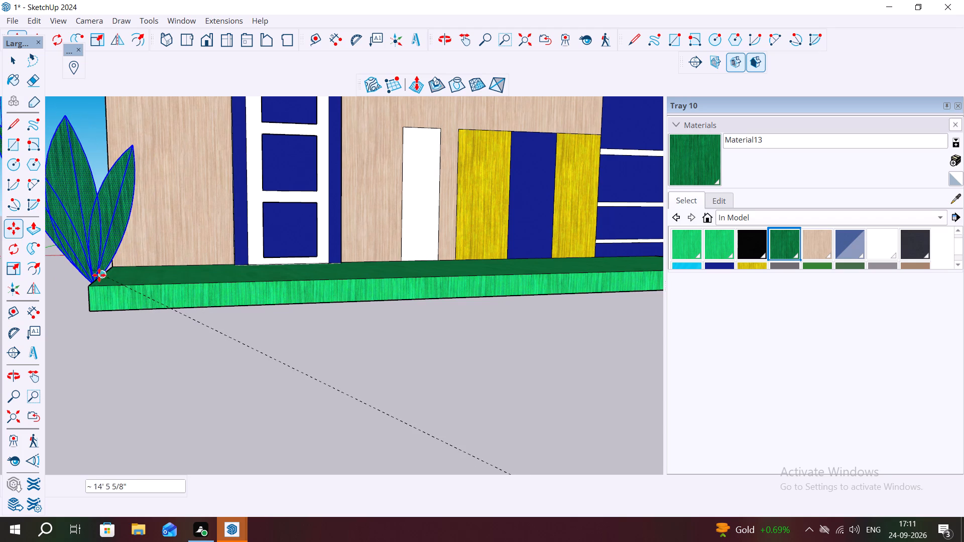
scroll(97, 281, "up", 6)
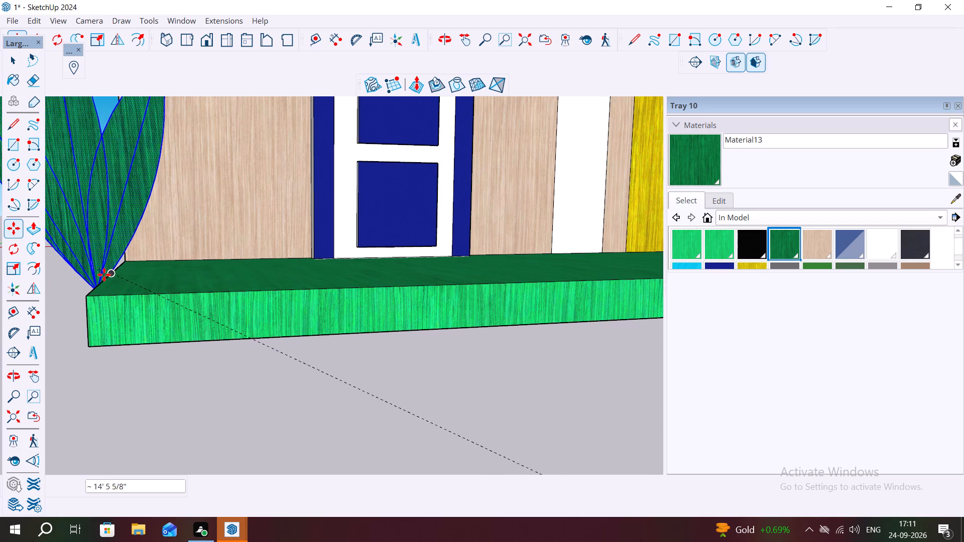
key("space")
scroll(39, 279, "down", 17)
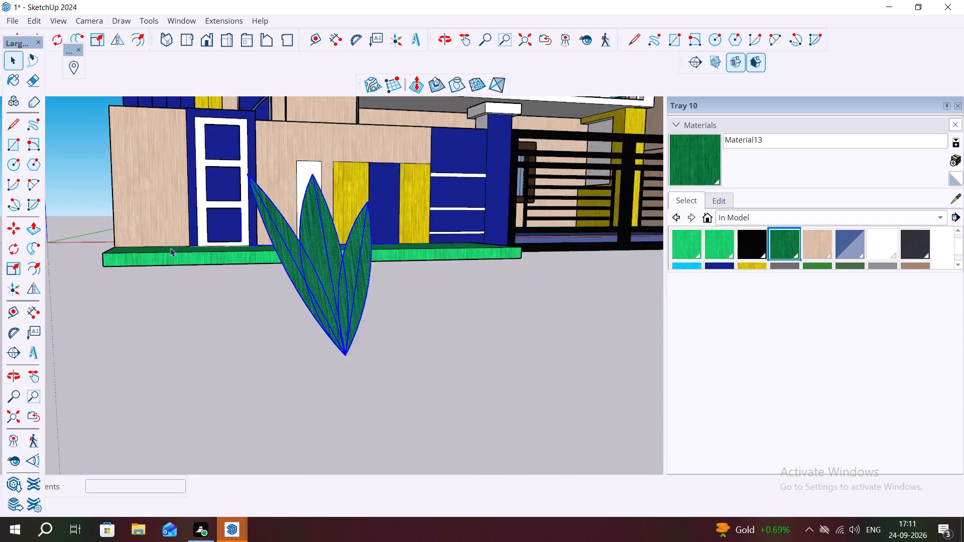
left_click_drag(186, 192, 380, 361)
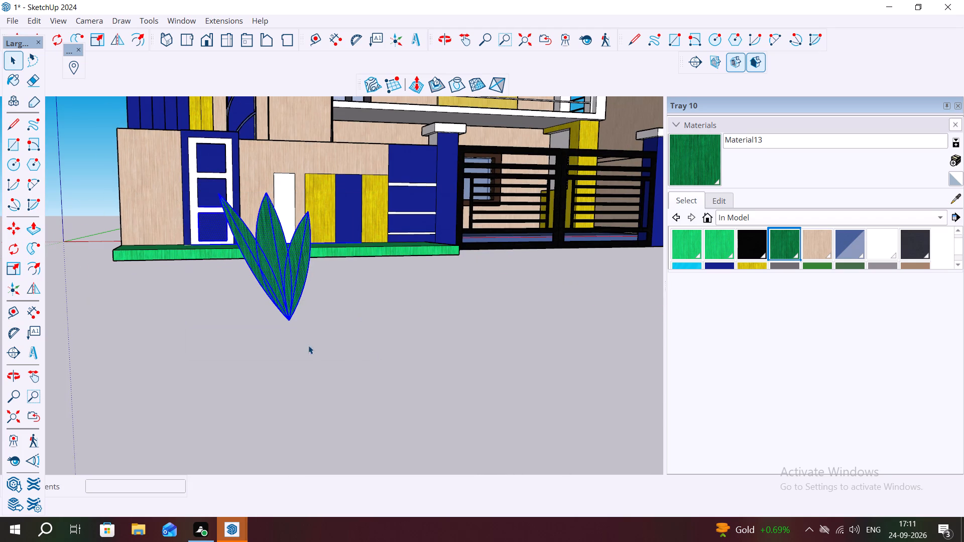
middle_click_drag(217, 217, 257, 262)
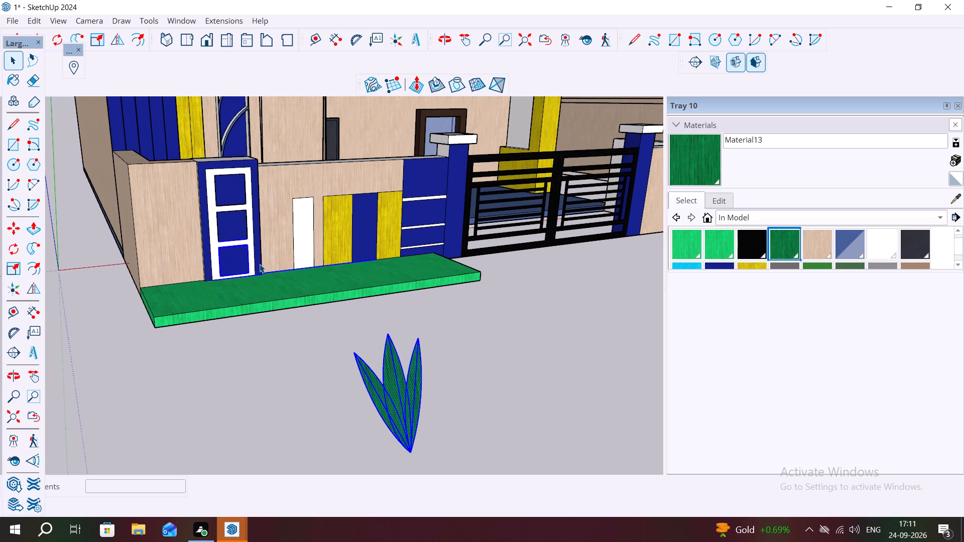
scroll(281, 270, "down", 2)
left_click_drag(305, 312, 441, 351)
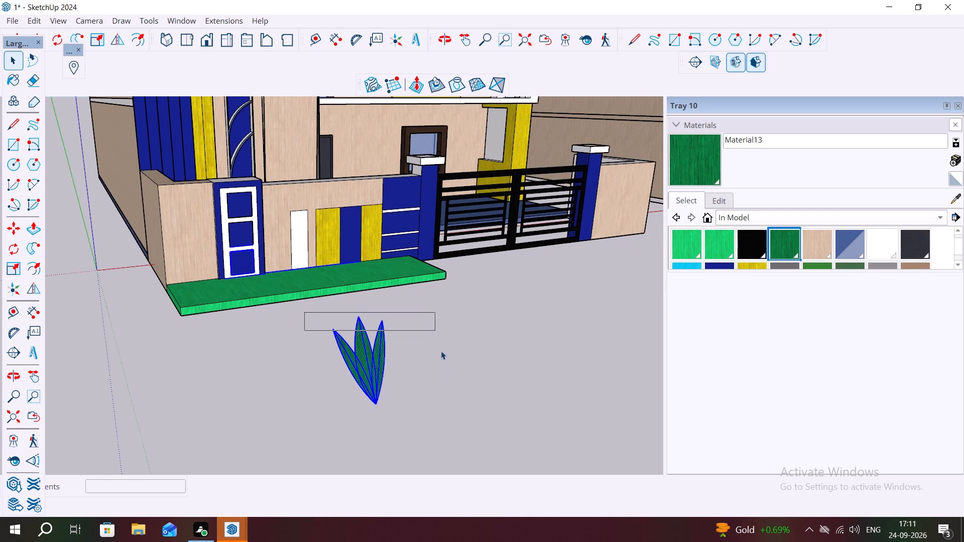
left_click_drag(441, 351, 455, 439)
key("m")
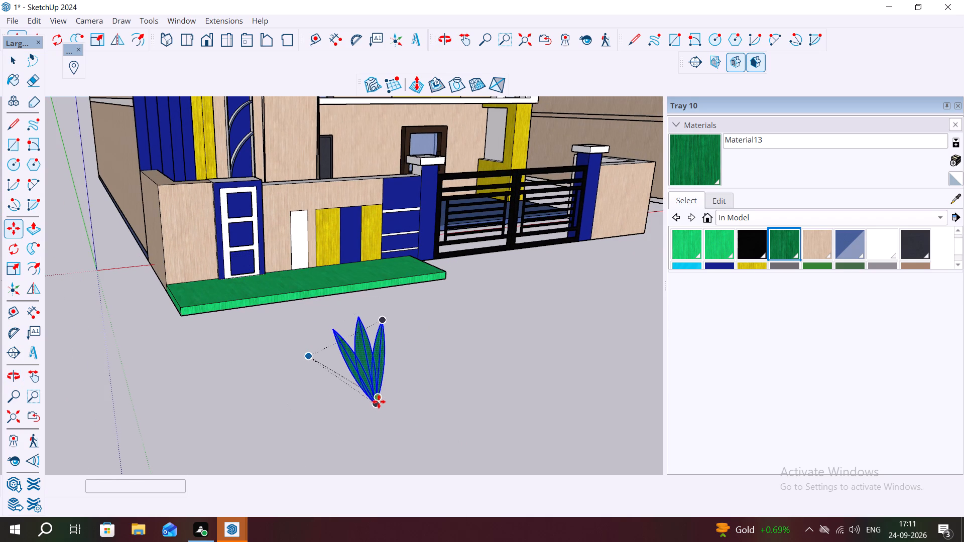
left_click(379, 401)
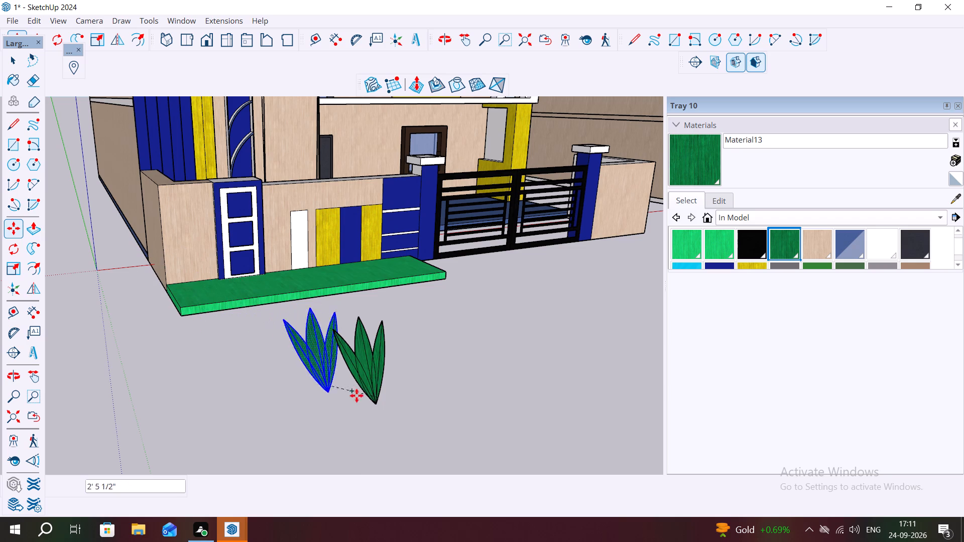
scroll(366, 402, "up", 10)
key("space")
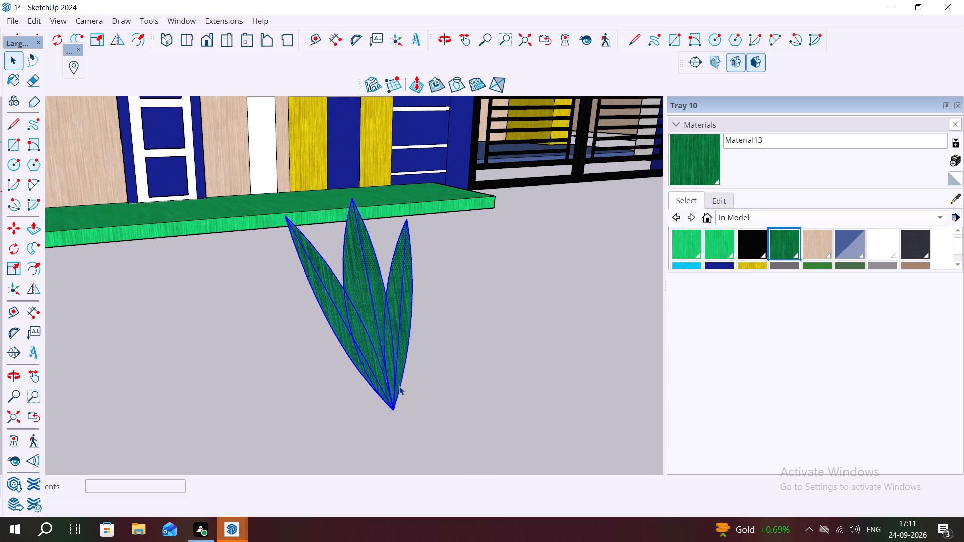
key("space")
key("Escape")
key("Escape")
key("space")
Copy the loose three-leaf cluster by its base tip onto the green slab's outer front top corner, keeping the original.
left_click_drag(252, 210, 464, 245)
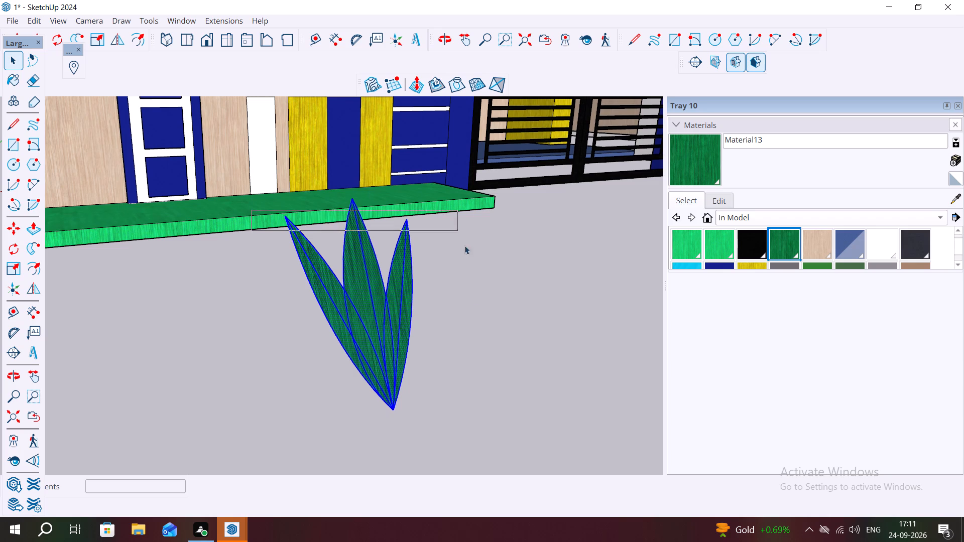
left_click_drag(464, 245, 483, 426)
left_click_drag(266, 171, 410, 156)
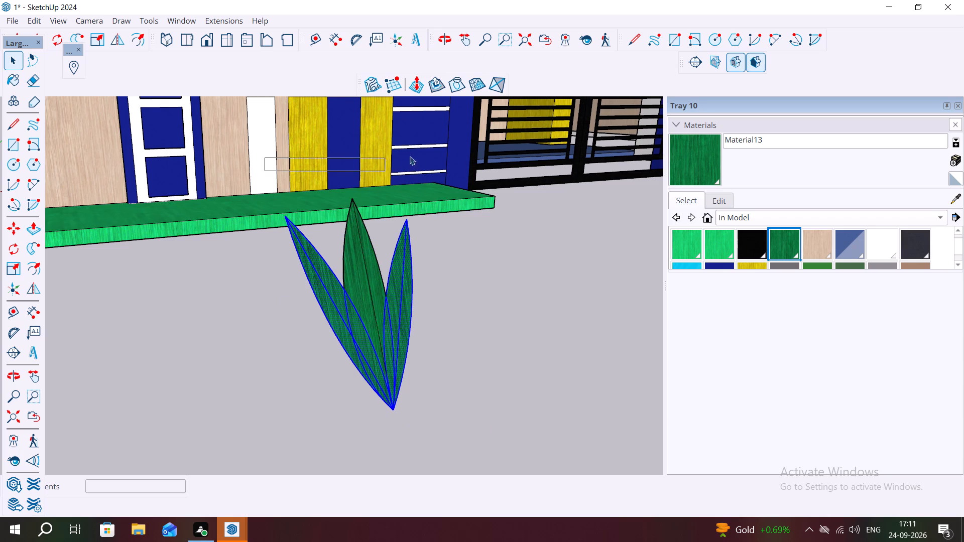
left_click_drag(410, 156, 499, 435)
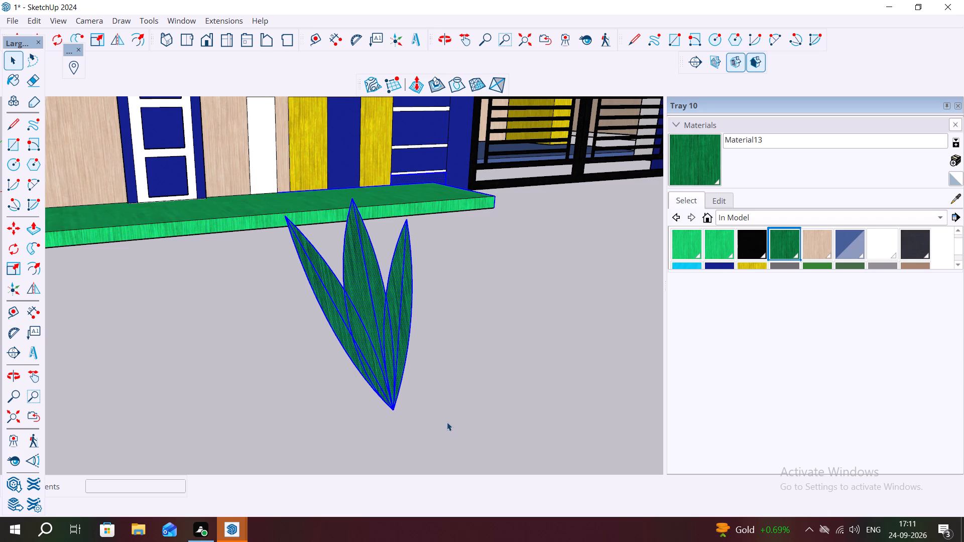
key("m")
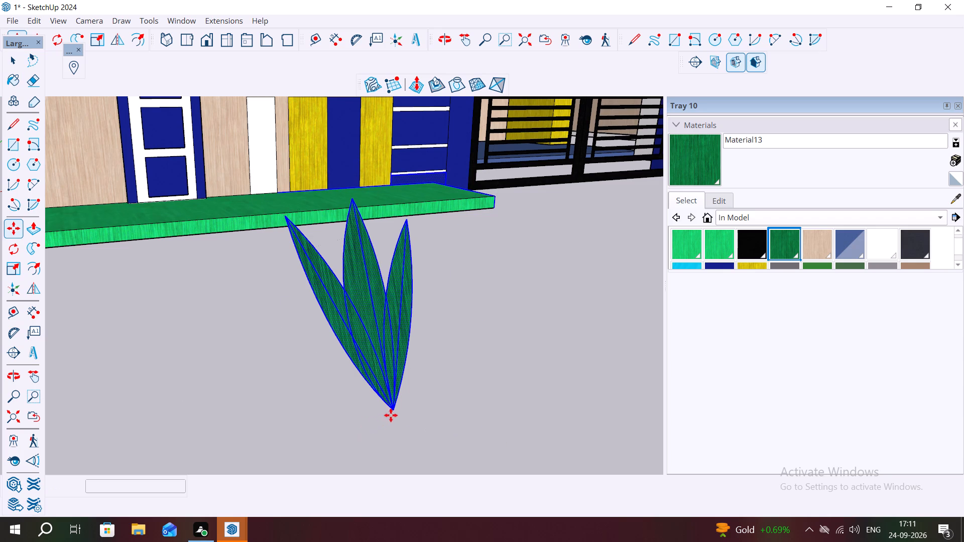
left_click(396, 410)
scroll(355, 388, "down", 2)
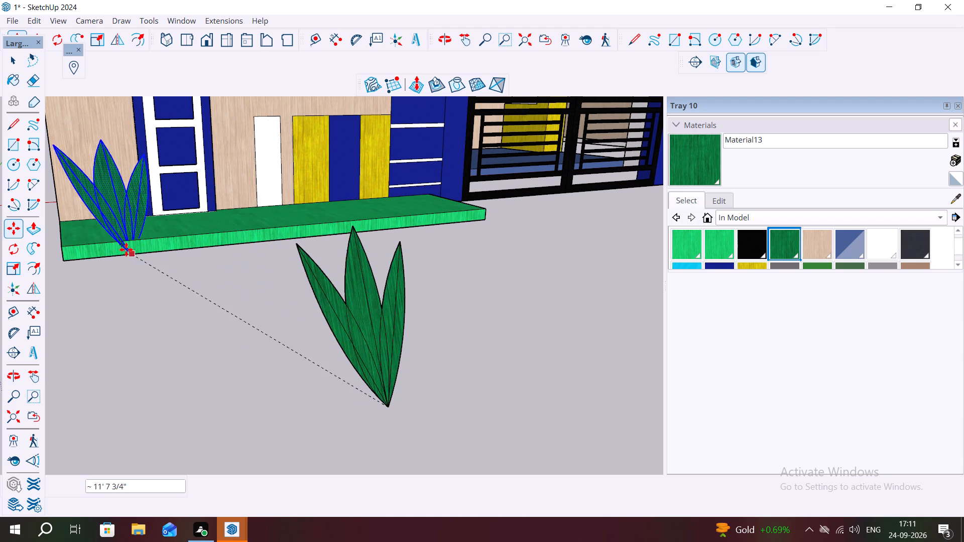
scroll(58, 238, "up", 4)
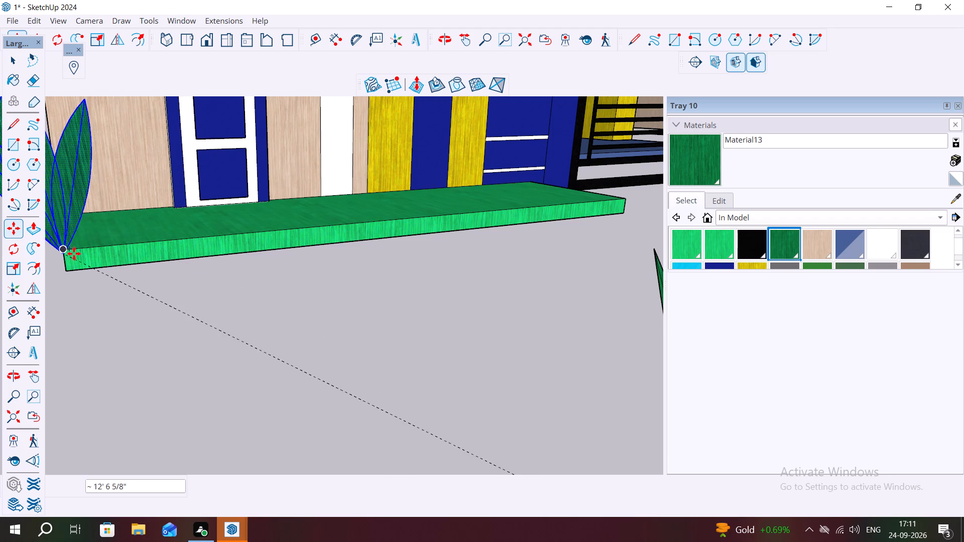
left_click(65, 250)
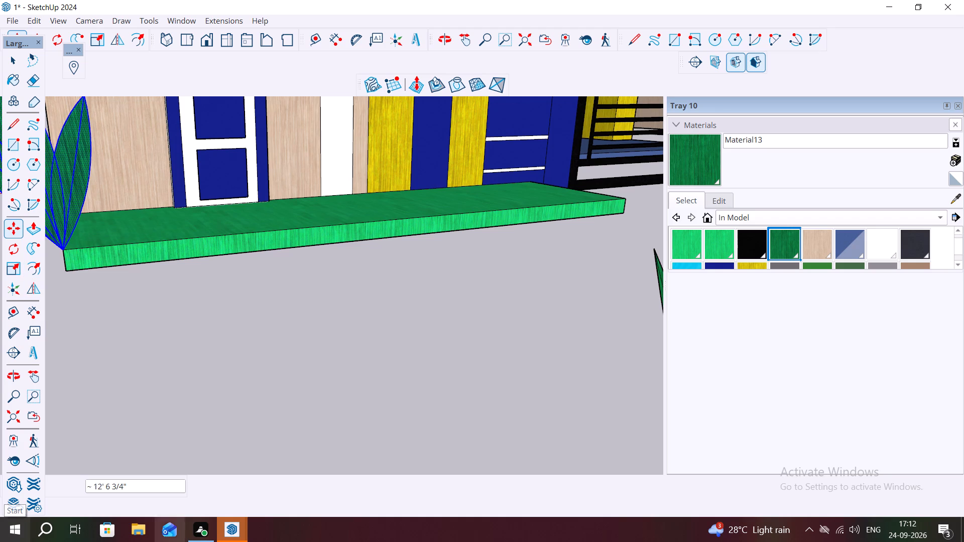
middle_click_drag(624, 250, 551, 246)
key("Escape")
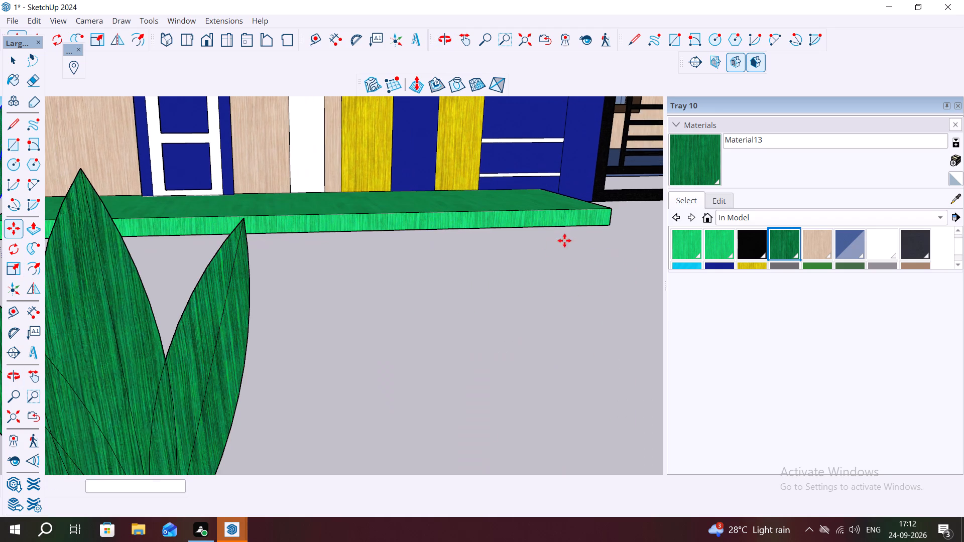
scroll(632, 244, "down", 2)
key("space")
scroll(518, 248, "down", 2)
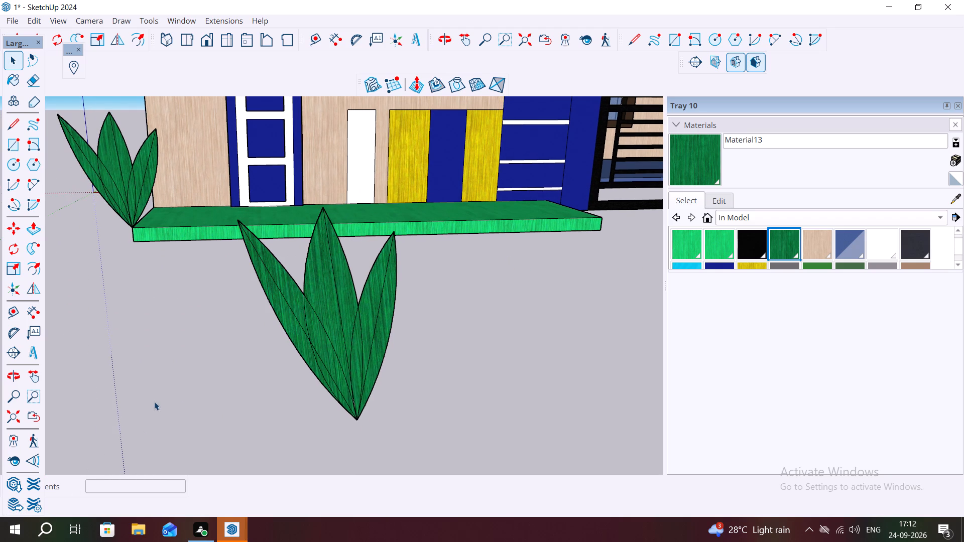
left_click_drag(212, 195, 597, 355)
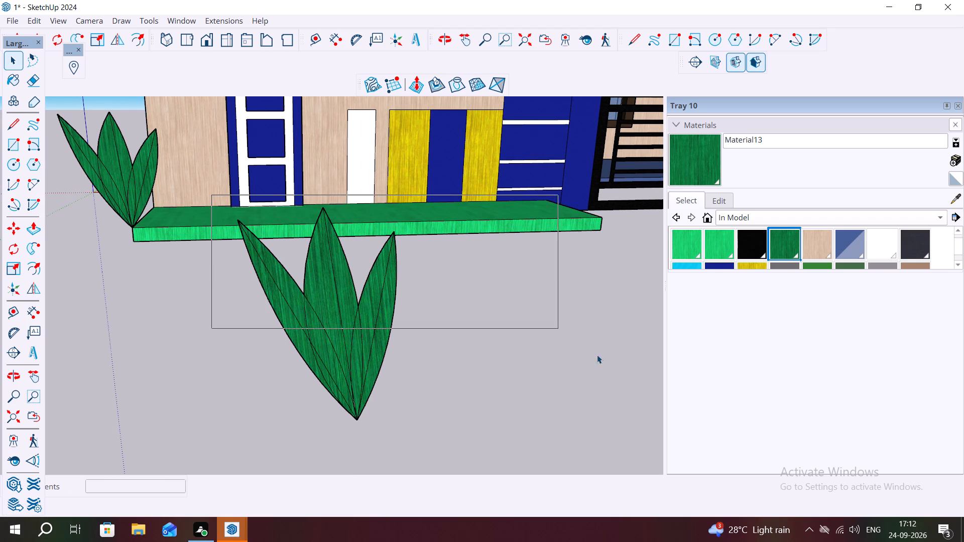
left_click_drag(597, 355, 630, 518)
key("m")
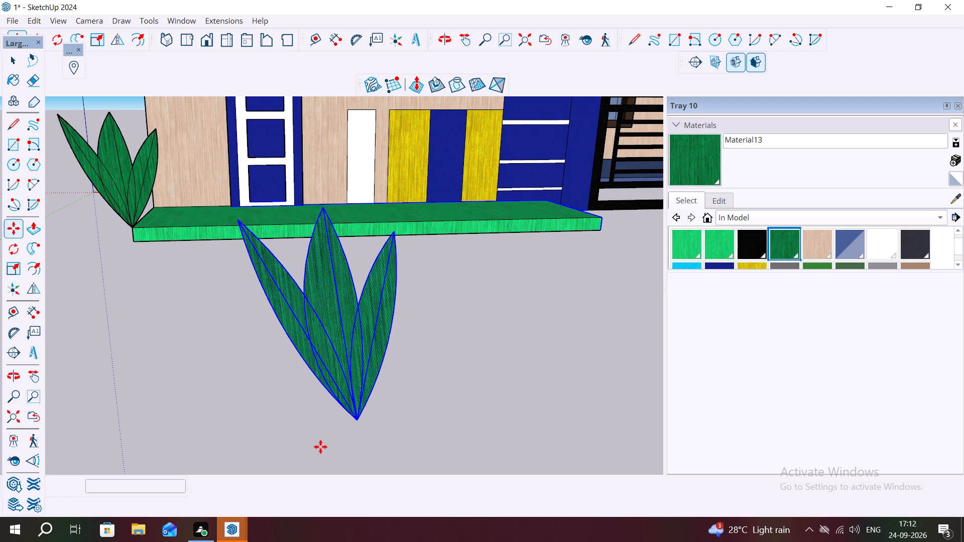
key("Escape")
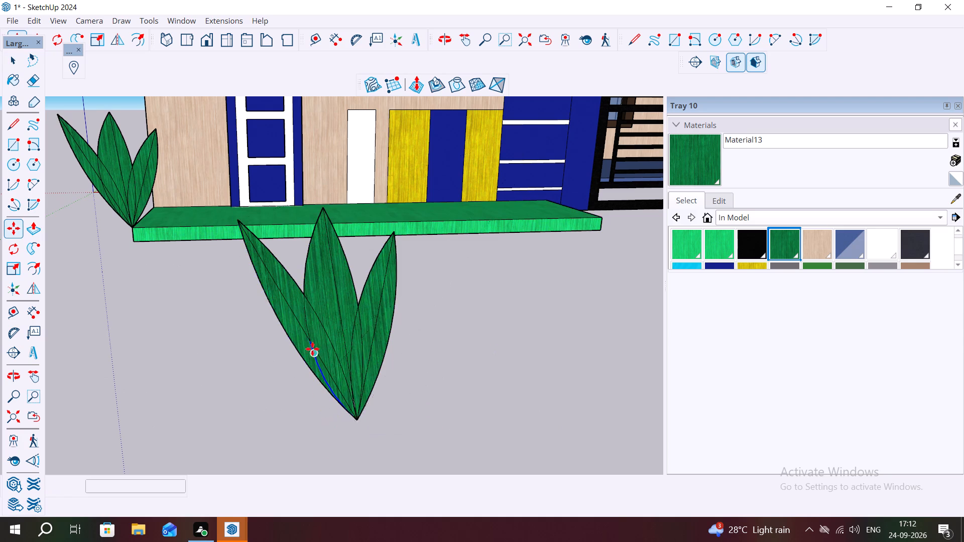
Copy the loose three-leaf cluster by its base tip onto the green slab's front top corner nearest the gate.
scroll(311, 345, "down", 1)
key("space")
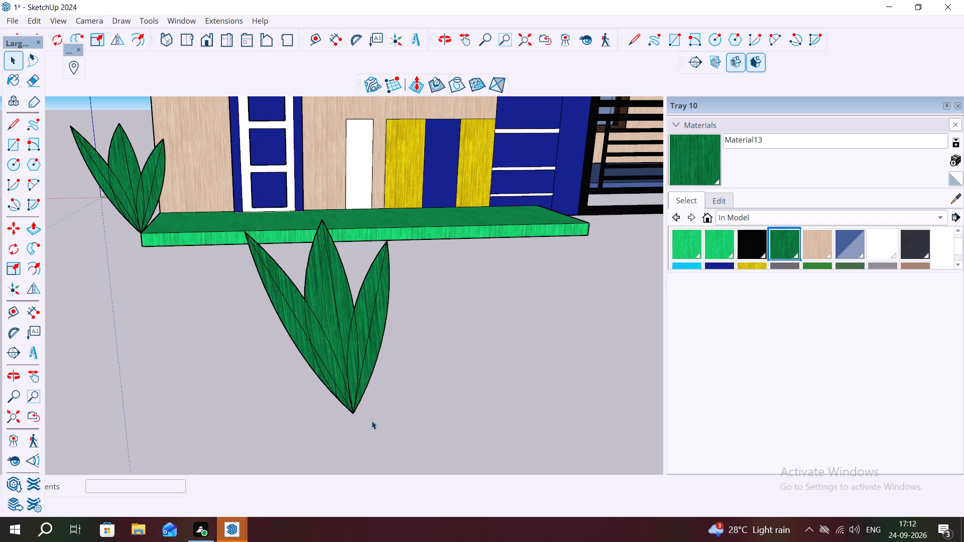
left_click_drag(225, 221, 473, 421)
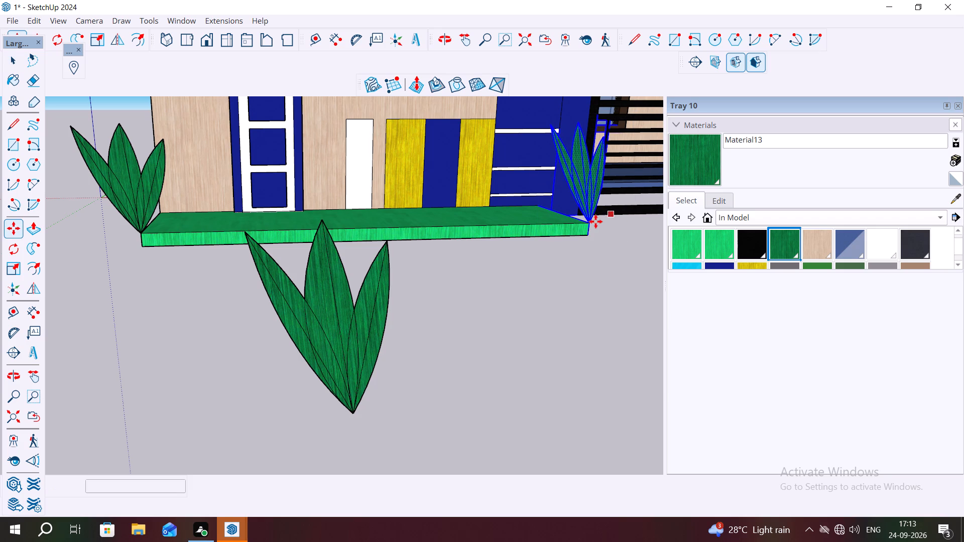
left_click(591, 222)
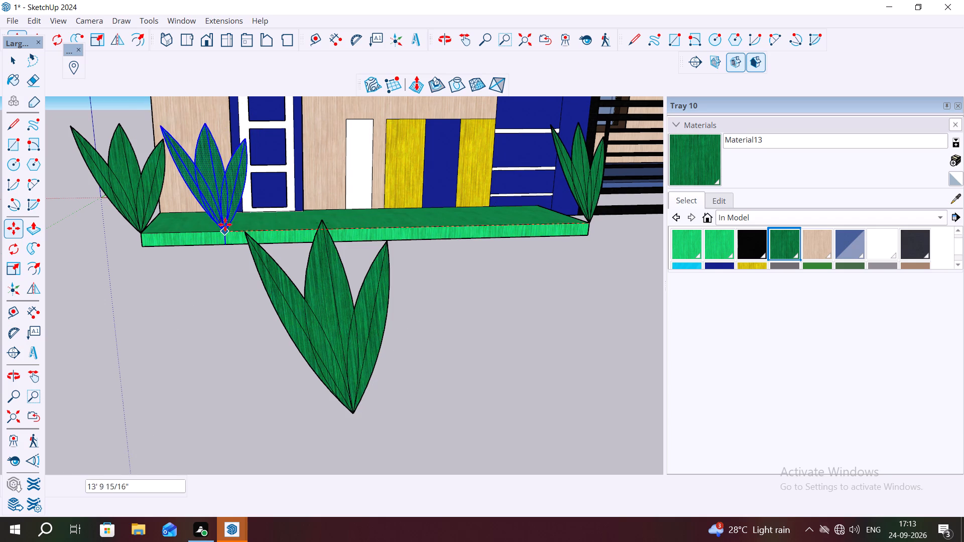
key("Escape")
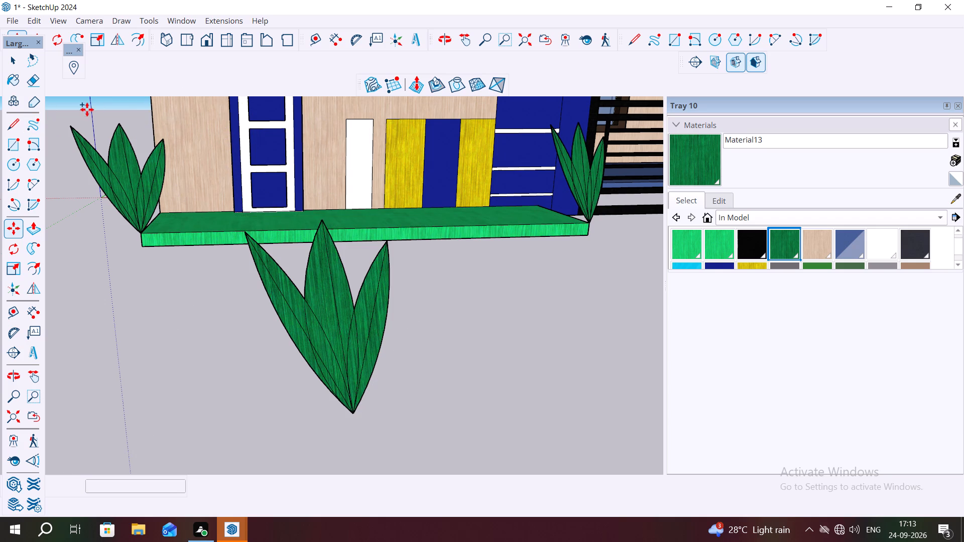
Copy the outer-corner leaf cluster repeatedly along the green slab's front edge, forming a dense, evenly spaced row towards the gate.
key("space")
left_click_drag(60, 112, 183, 241)
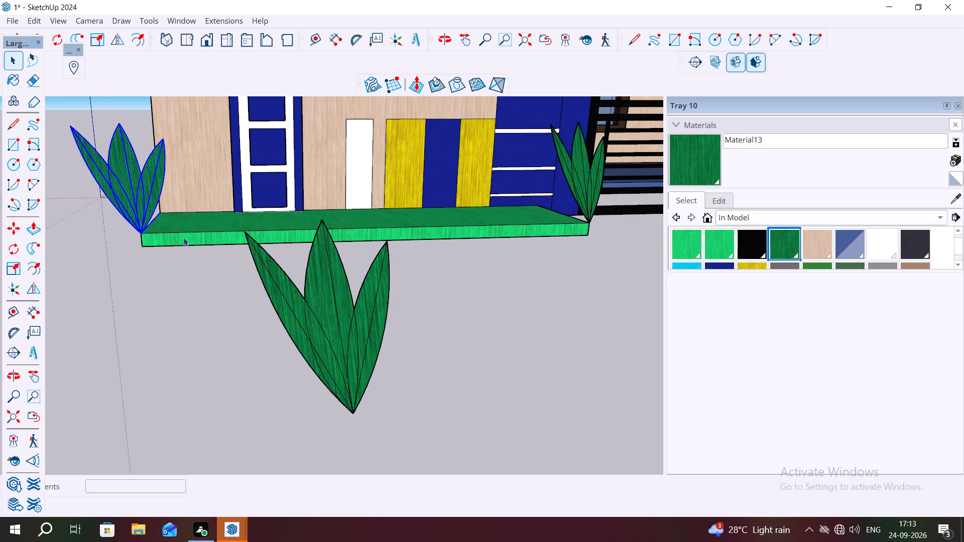
key("m")
left_click(141, 230)
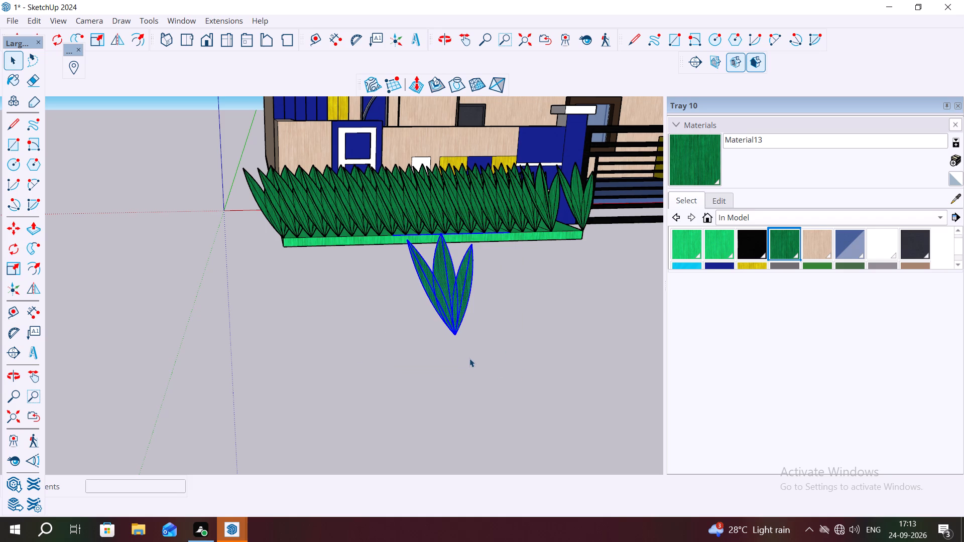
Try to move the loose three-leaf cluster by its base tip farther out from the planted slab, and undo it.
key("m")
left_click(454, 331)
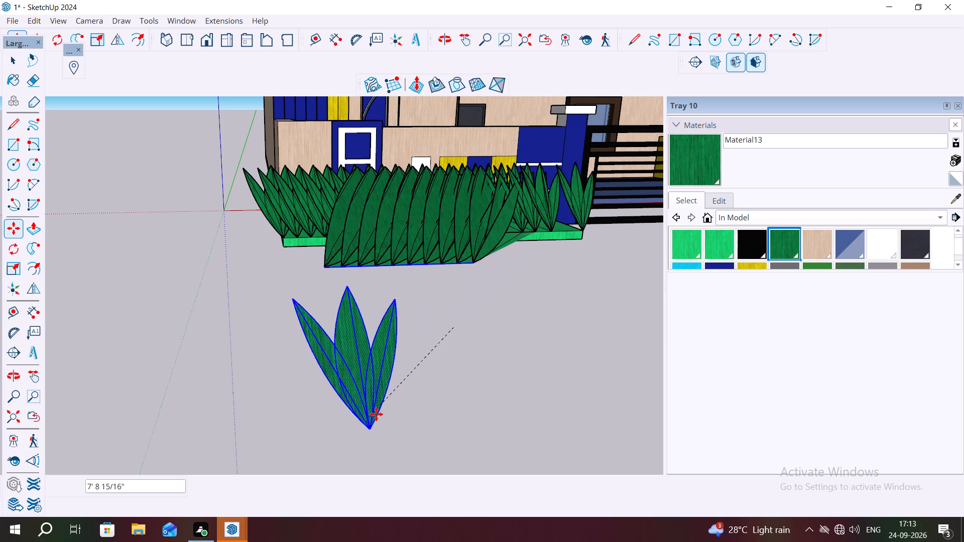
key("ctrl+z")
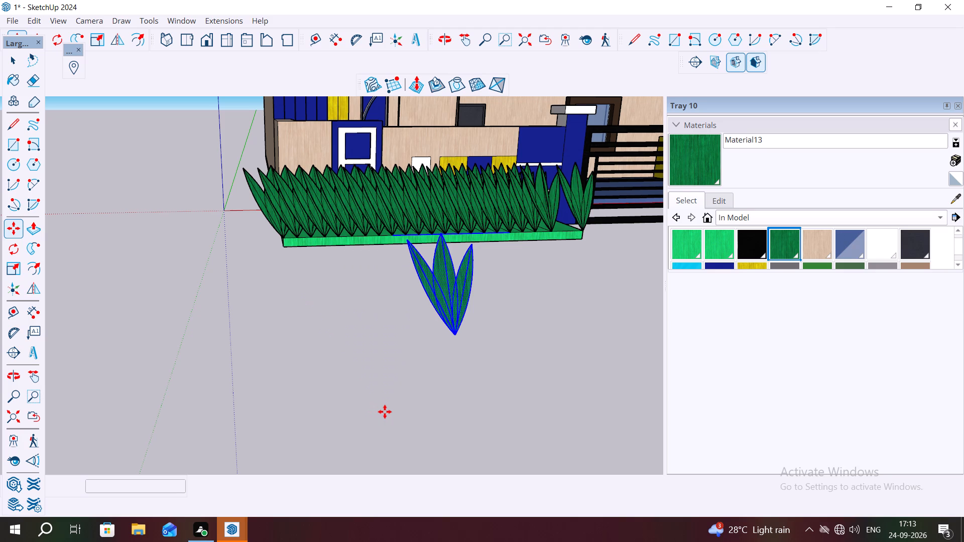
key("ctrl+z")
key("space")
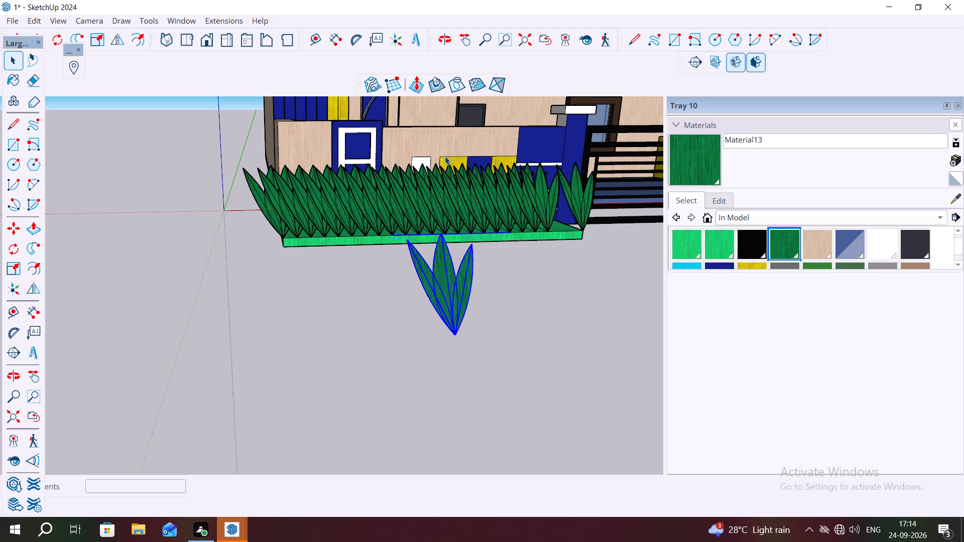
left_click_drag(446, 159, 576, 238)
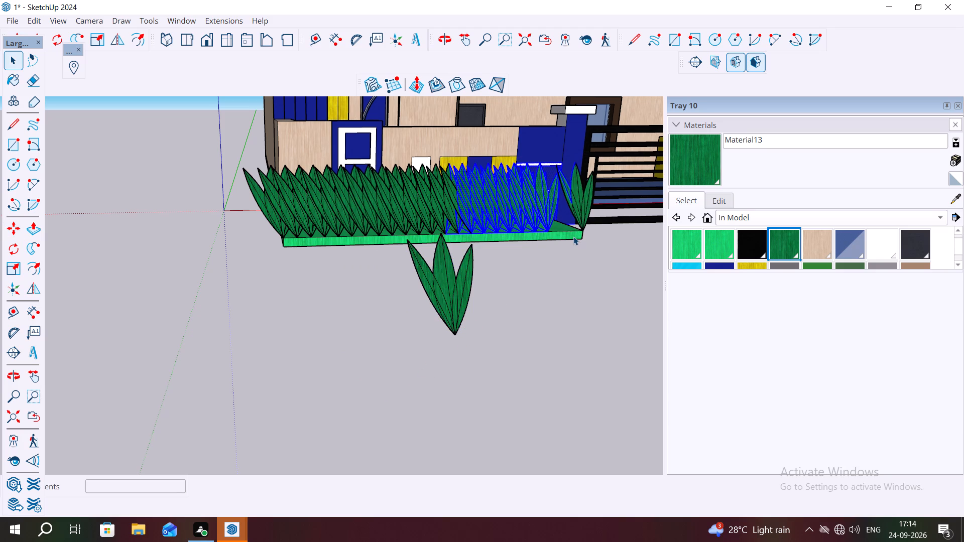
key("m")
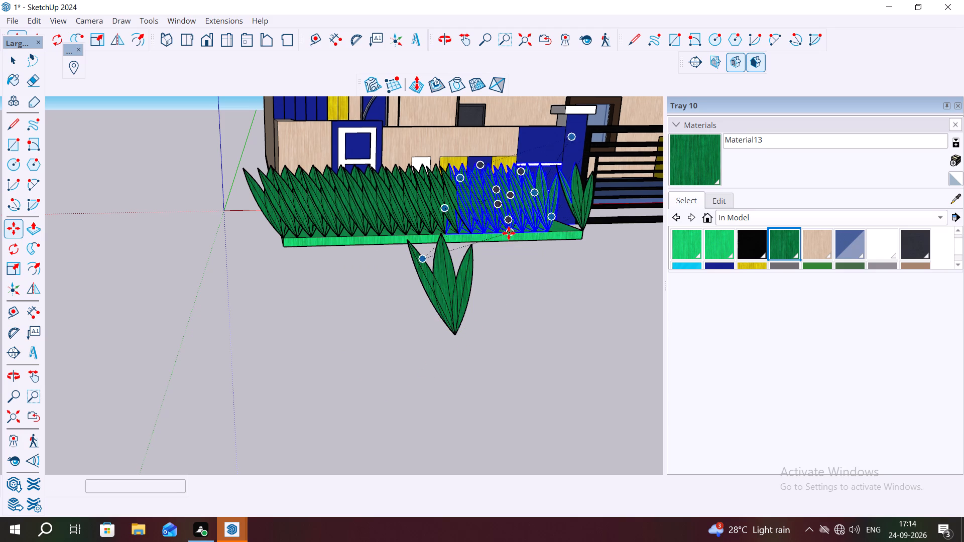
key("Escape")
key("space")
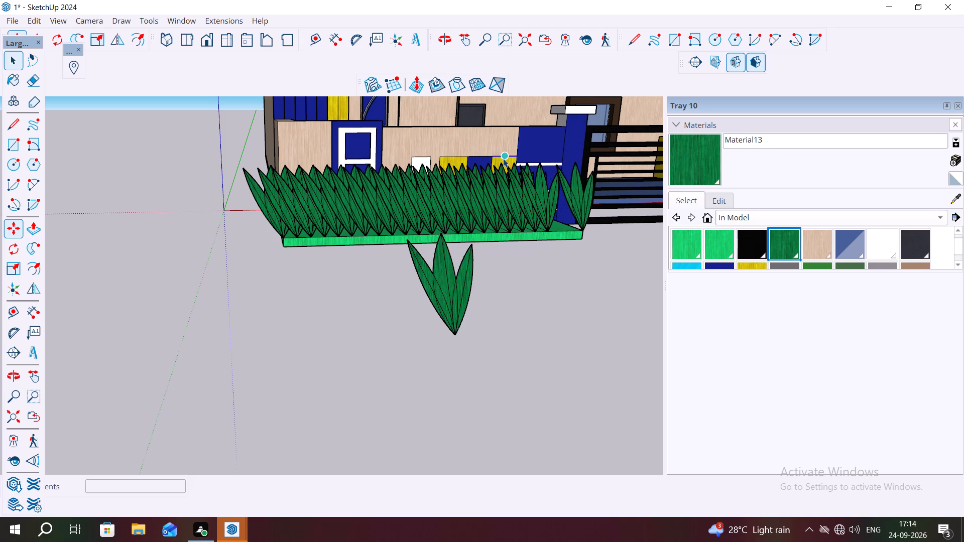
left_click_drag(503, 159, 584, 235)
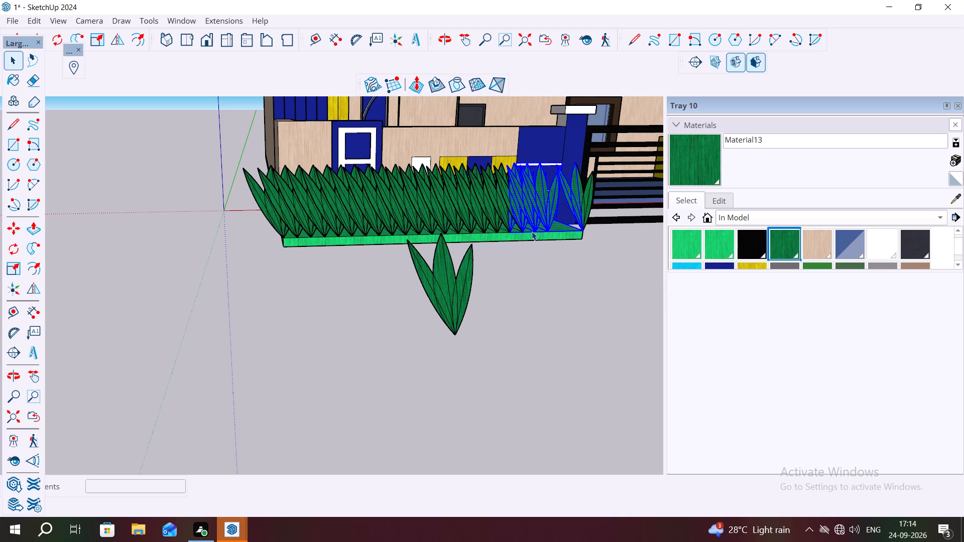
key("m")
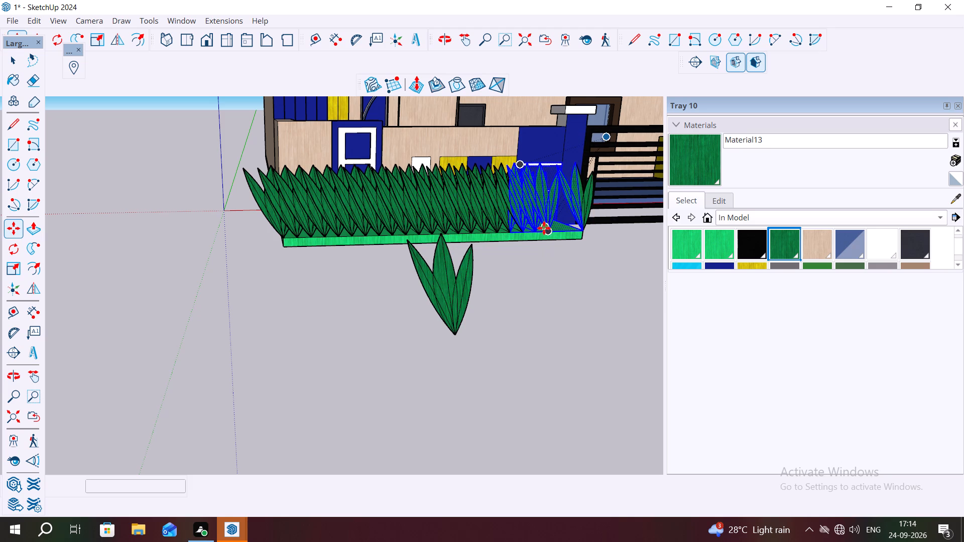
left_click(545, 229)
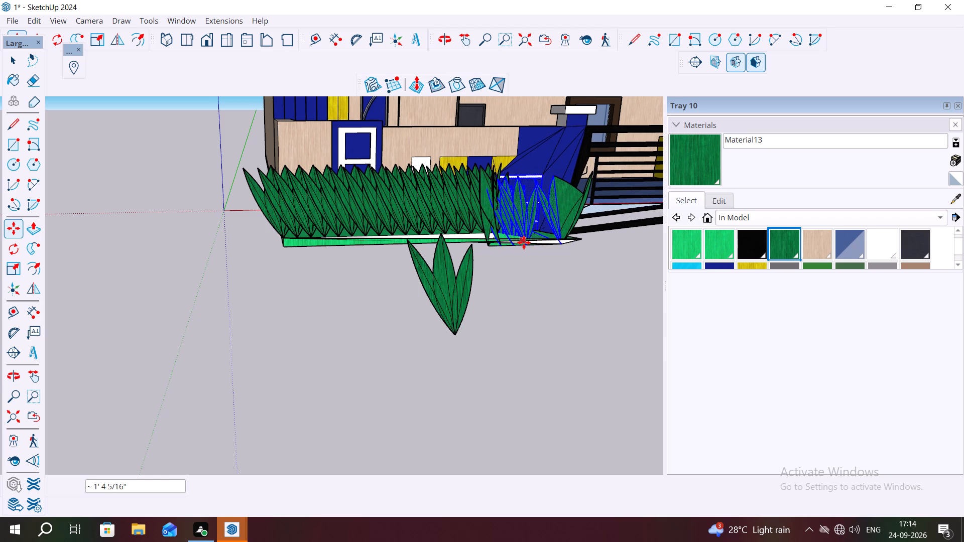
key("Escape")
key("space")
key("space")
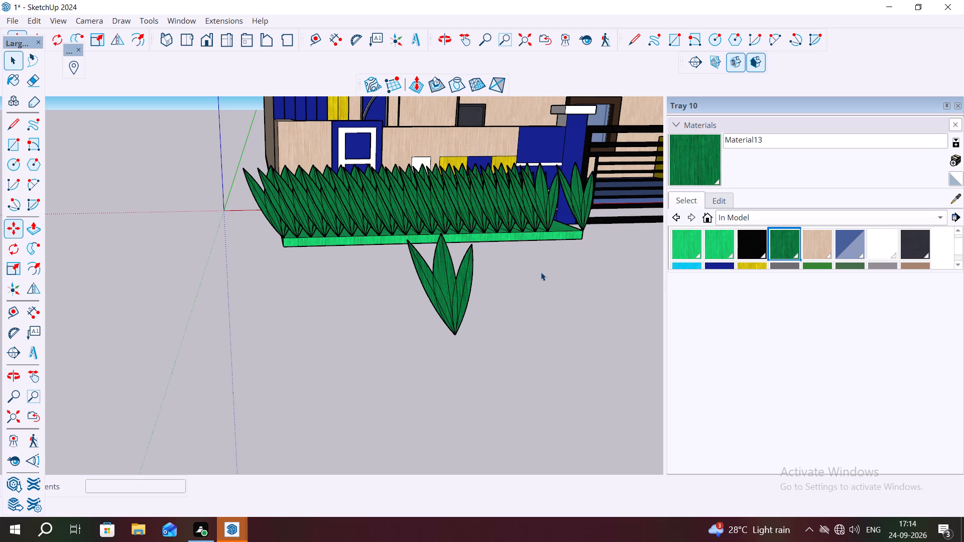
Undo the last array of leaf clusters along the green slab's front edge.
key("ctrl+z")
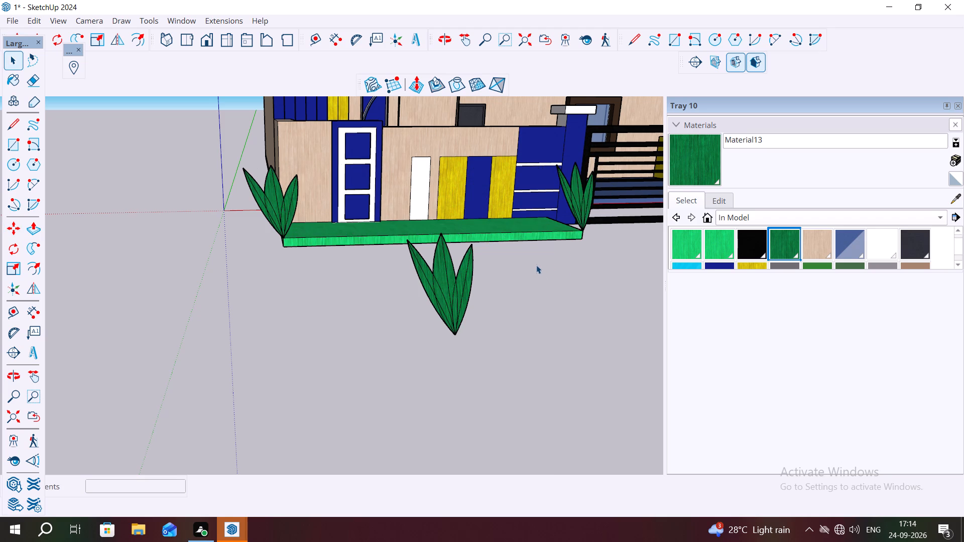
Copy the outer-corner leaf cluster onto the slab's front corner nearest the gate, dividing the span into 25 equally spaced copies.
left_click_drag(221, 162, 335, 243)
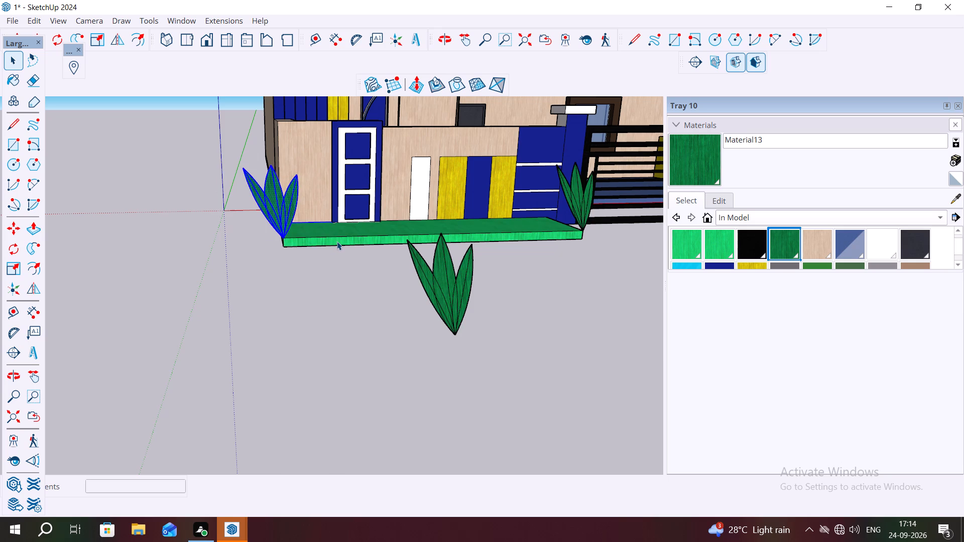
key("m")
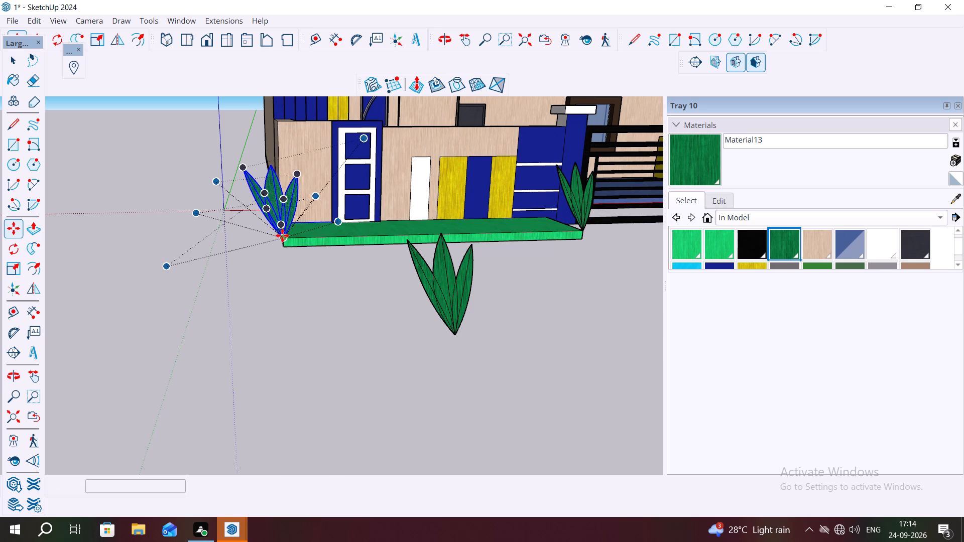
left_click(282, 235)
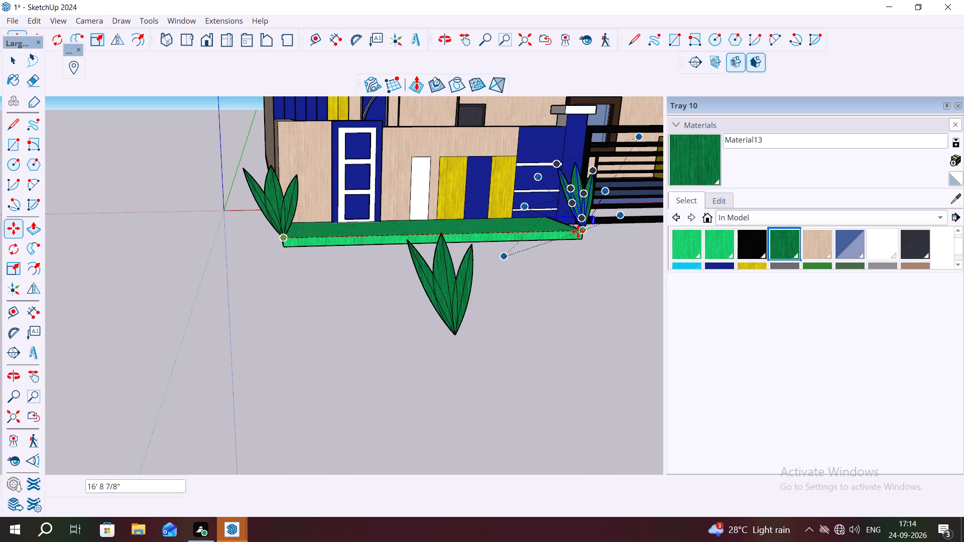
left_click(577, 230)
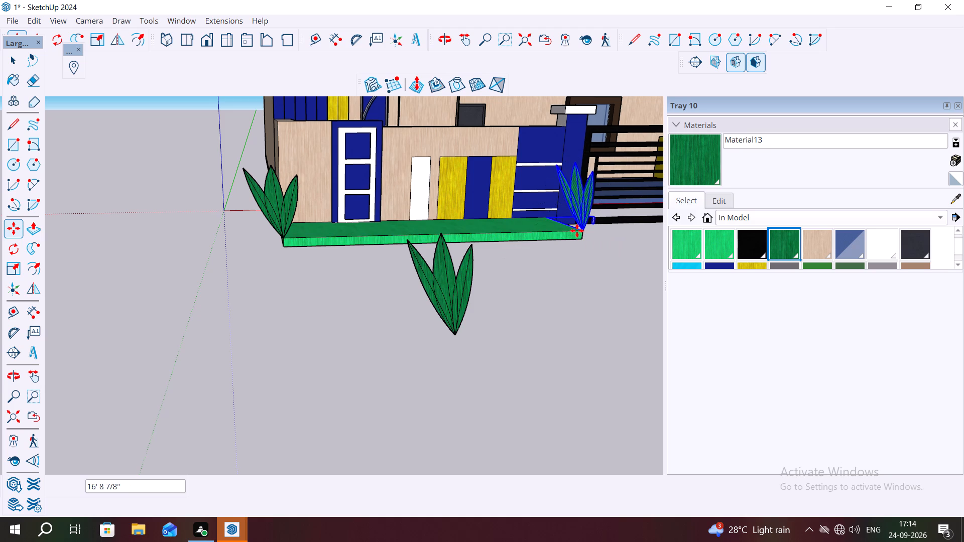
type("25/")
key("Return")
key("Escape")
key("space")
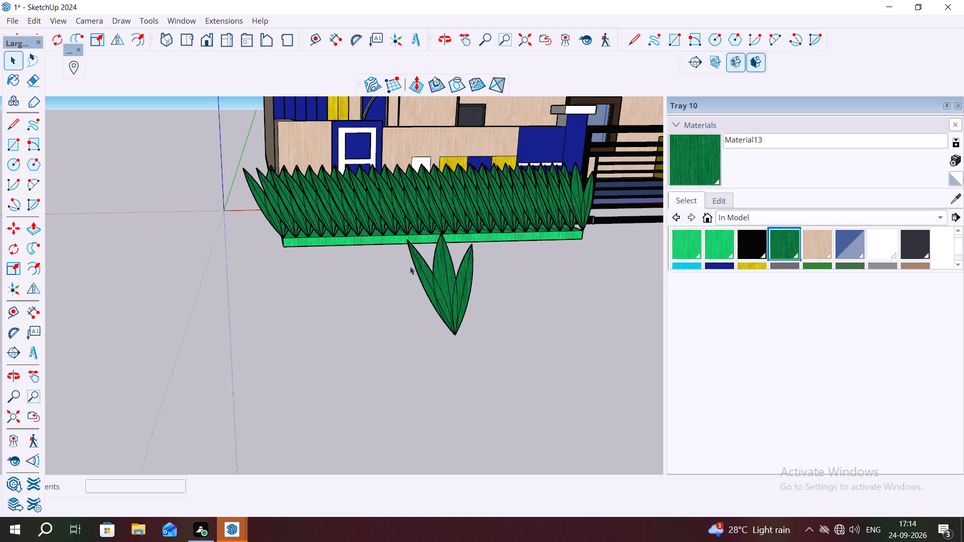
Delete the loose three-leaf cluster lying in front of the planted slab.
left_click_drag(382, 233, 527, 372)
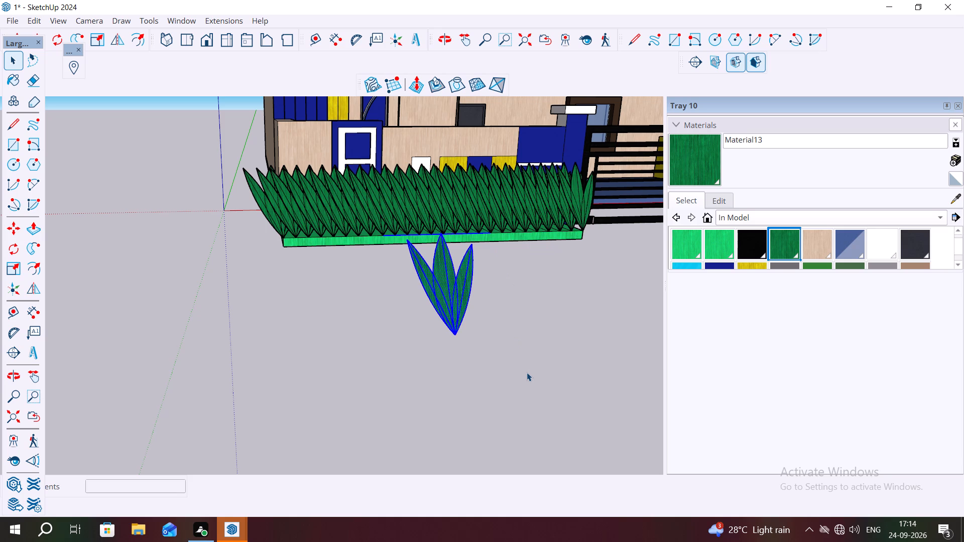
key("Delete")
Draw a rectangle of about 16' 8 7/8" by 5 11/16" closing the open front side of the planted slab.
scroll(498, 336, "down", 6)
middle_click_drag(472, 316, 305, 297)
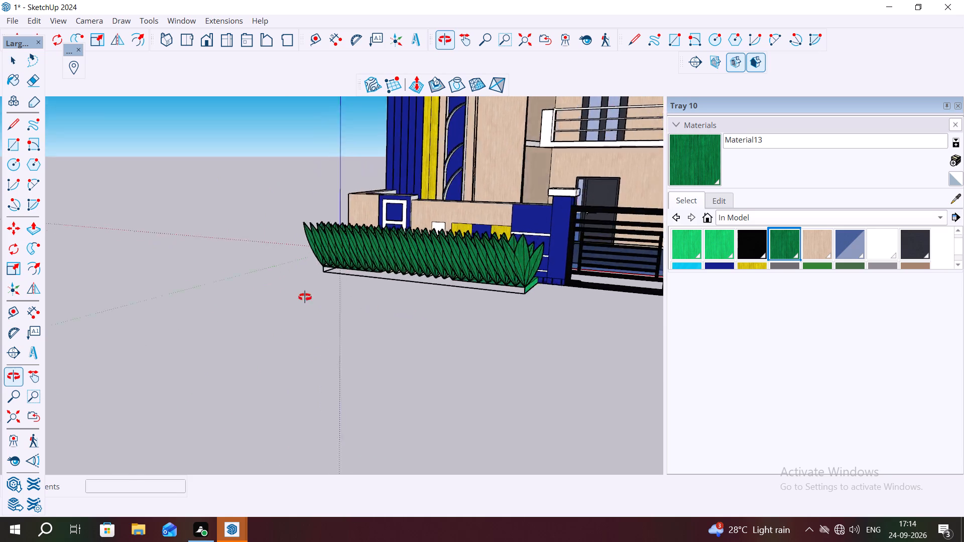
middle_click_drag(305, 297, 302, 265)
scroll(355, 235, "up", 5)
middle_click_drag(334, 244, 429, 276)
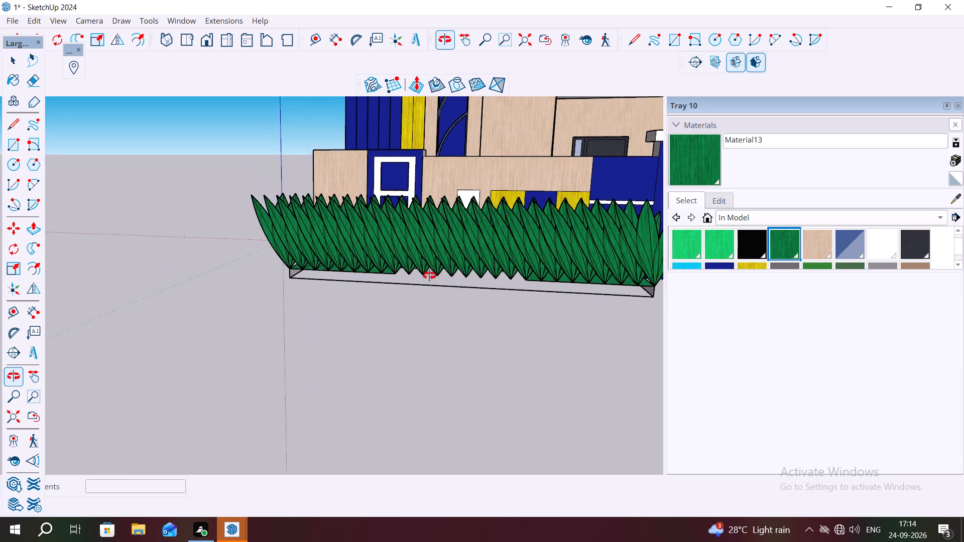
middle_click_drag(429, 276, 432, 276)
scroll(275, 278, "up", 5)
key("r")
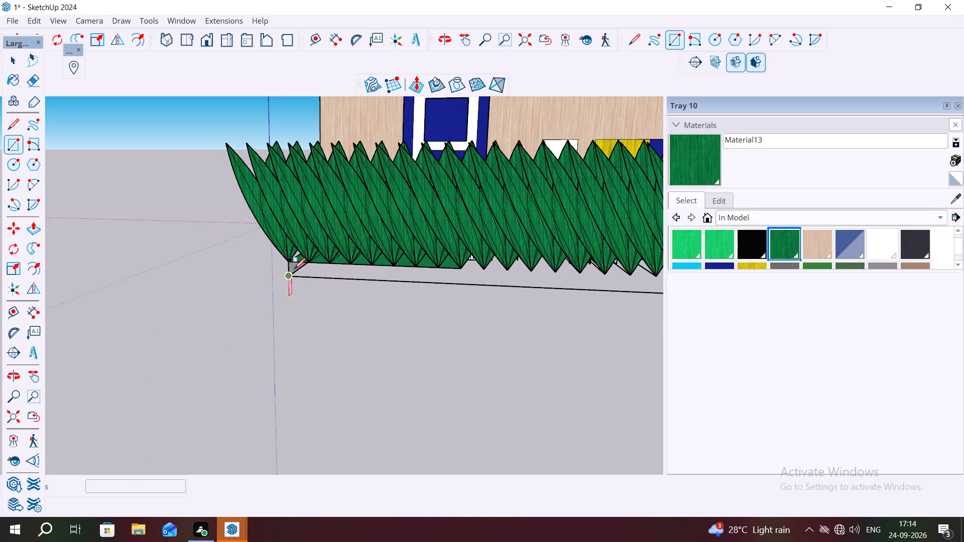
left_click(289, 262)
scroll(163, 296, "down", 5)
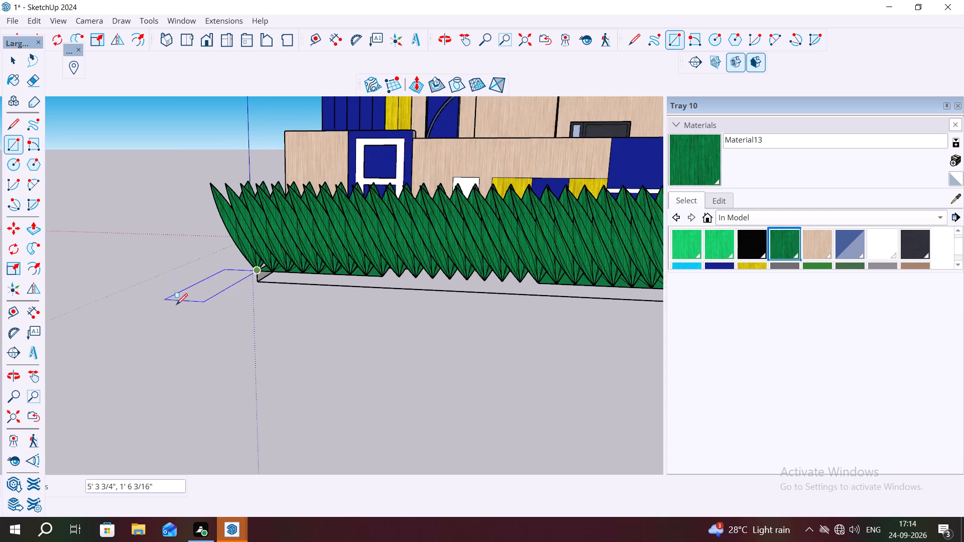
left_click(649, 305)
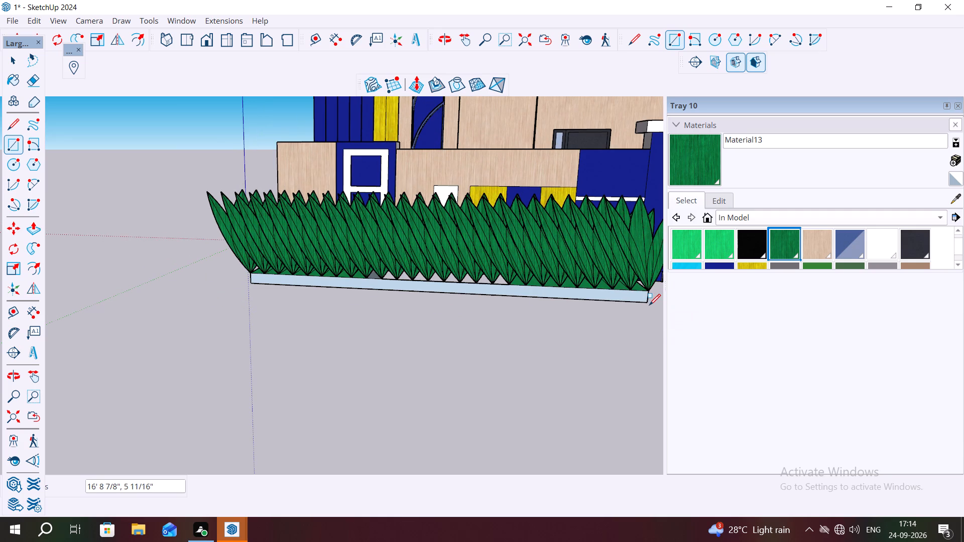
key("Escape")
key("space")
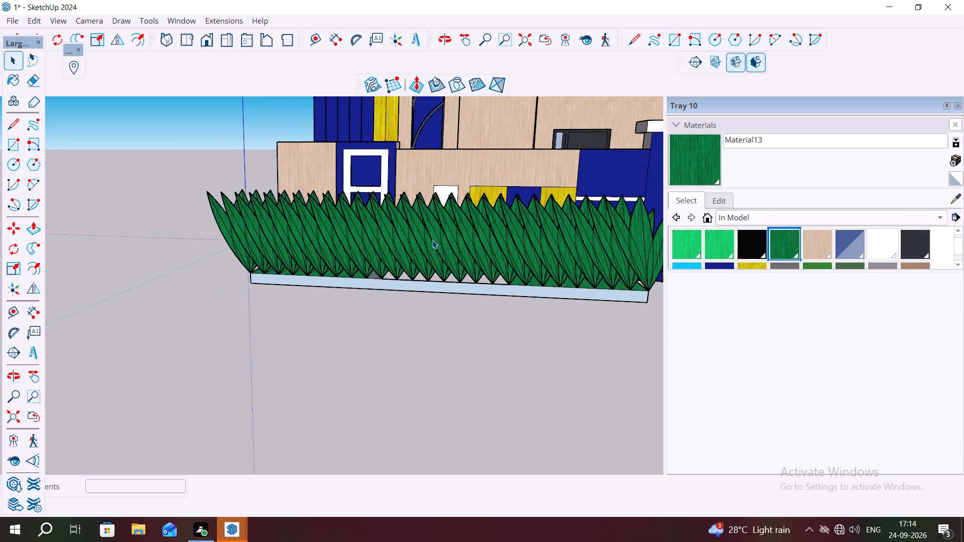
Examine the planted slab and its leaf row from above and from the street front.
middle_click_drag(438, 244, 515, 514)
middle_click_drag(478, 397, 505, 440)
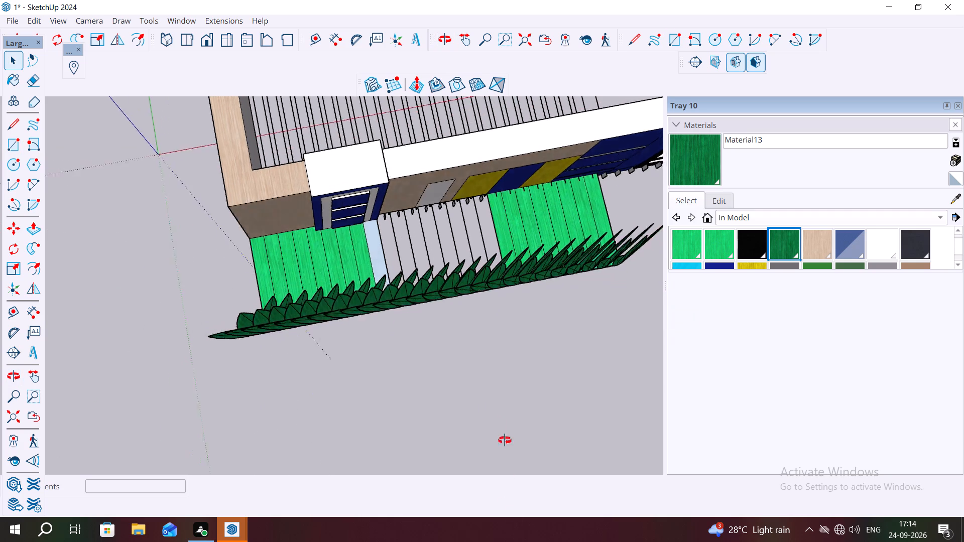
middle_click_drag(505, 440, 562, 529)
scroll(445, 409, "up", 1)
middle_click_drag(445, 407, 437, 253)
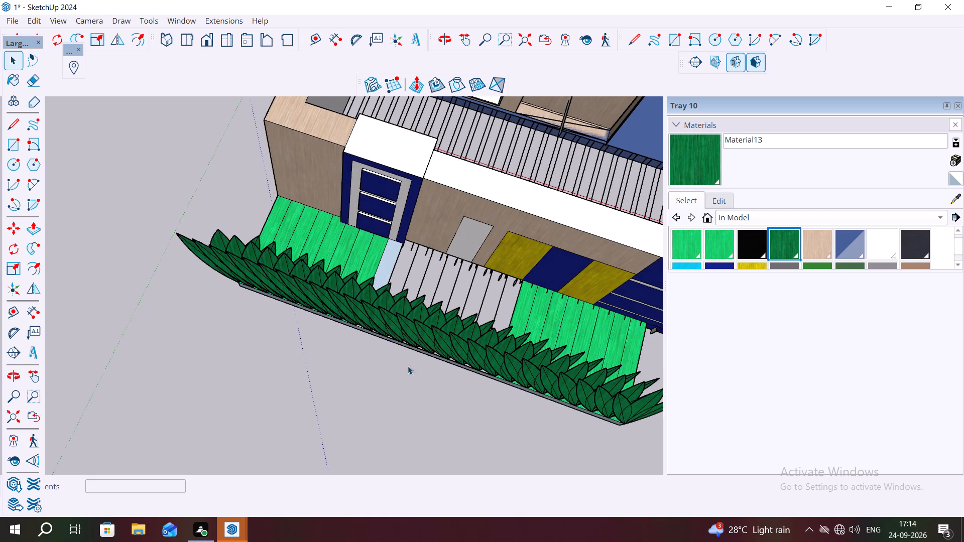
scroll(404, 354, "up", 6)
scroll(440, 379, "down", 10)
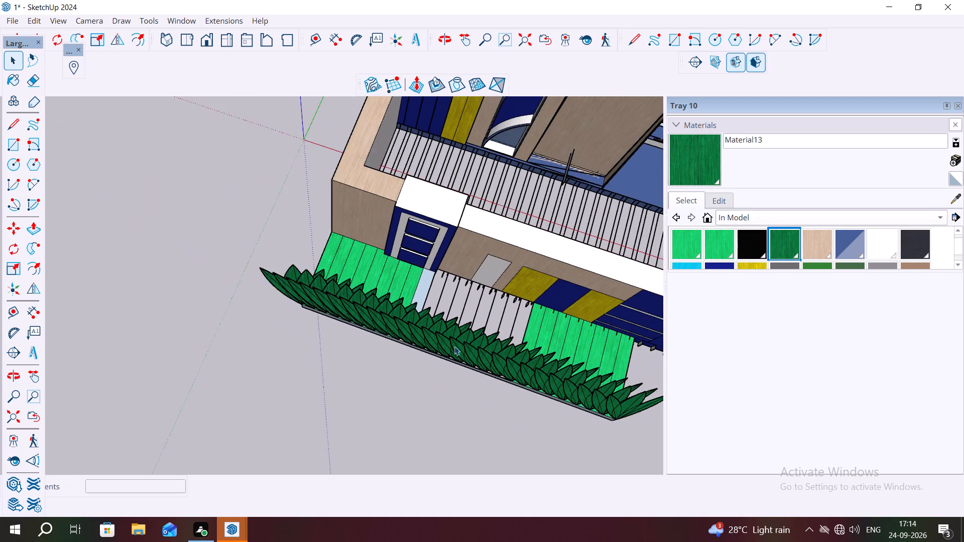
scroll(454, 346, "down", 3)
middle_click_drag(332, 359, 475, 242)
scroll(486, 227, "up", 1)
scroll(419, 315, "up", 6)
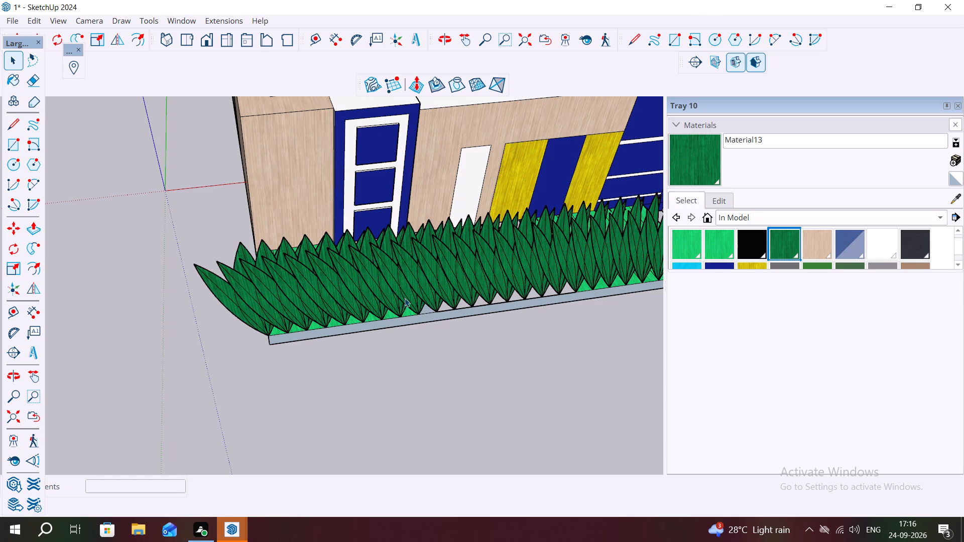
scroll(224, 200, "down", 15)
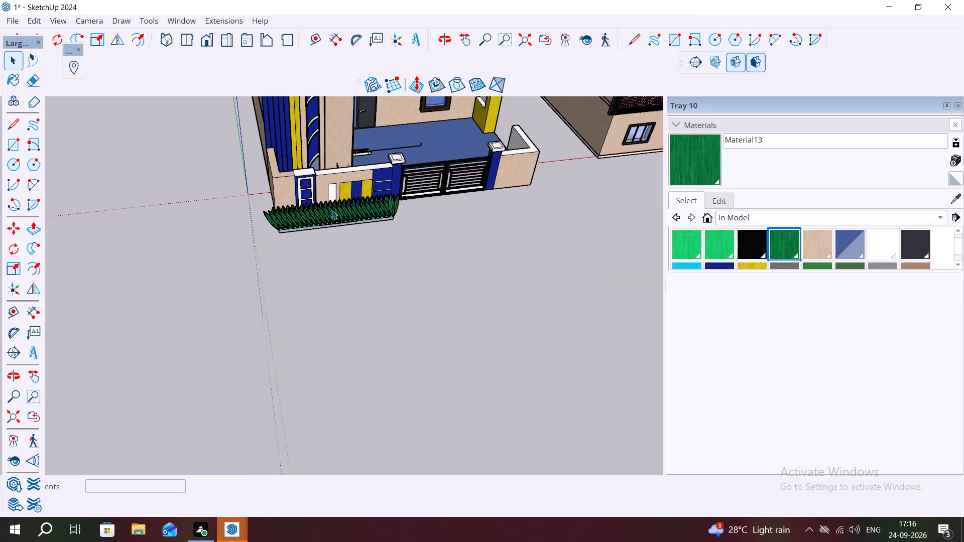
scroll(332, 210, "down", 4)
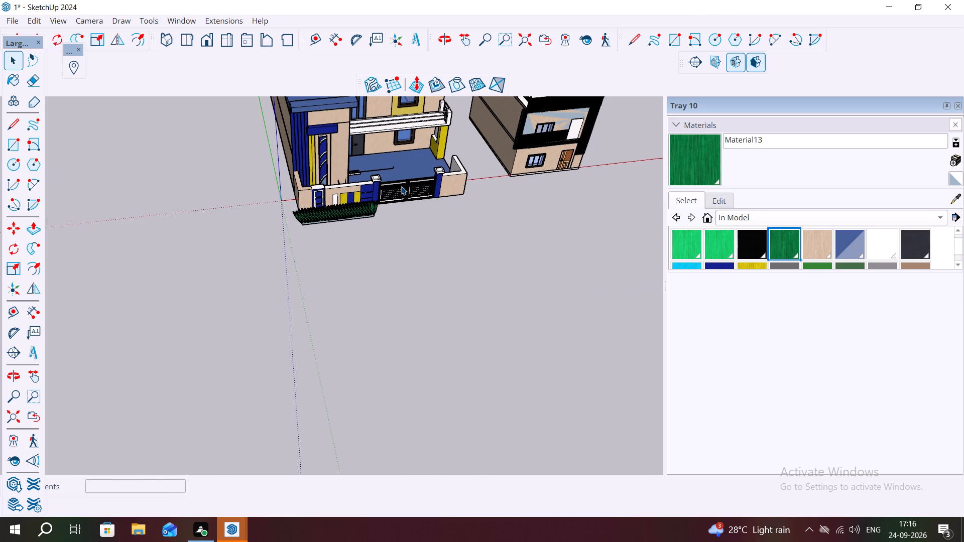
middle_click_drag(387, 171, 358, 137)
scroll(308, 258, "up", 4)
middle_click_drag(317, 236, 310, 118)
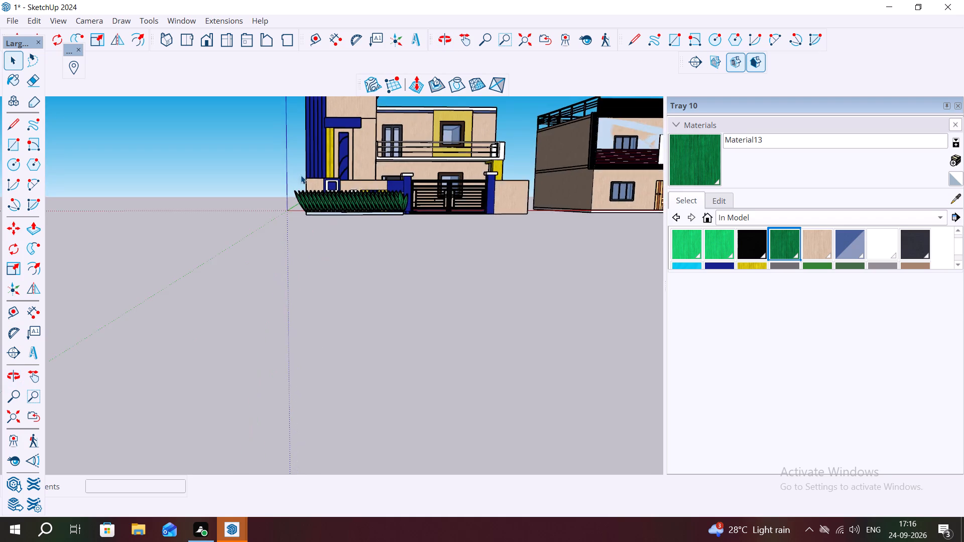
scroll(300, 173, "up", 10)
scroll(320, 251, "down", 6)
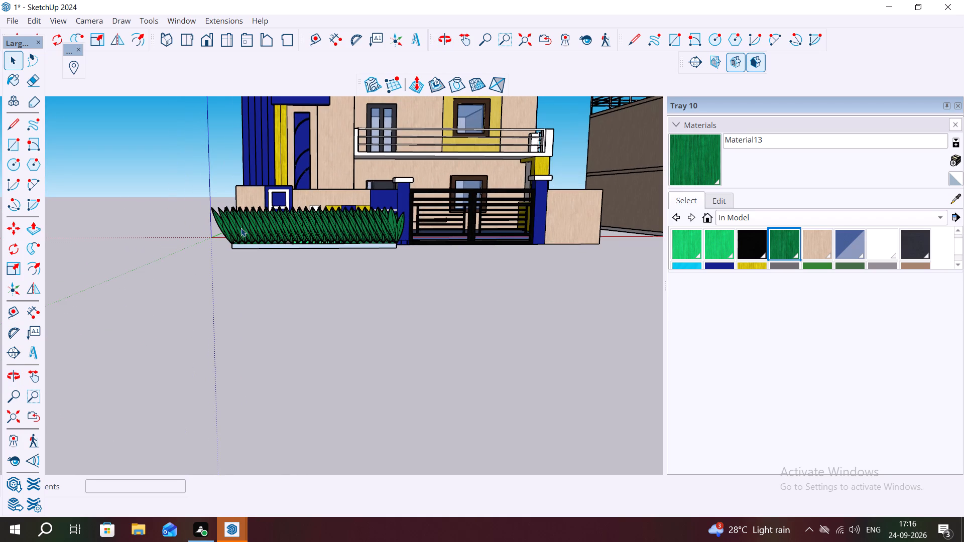
scroll(276, 216, "up", 4)
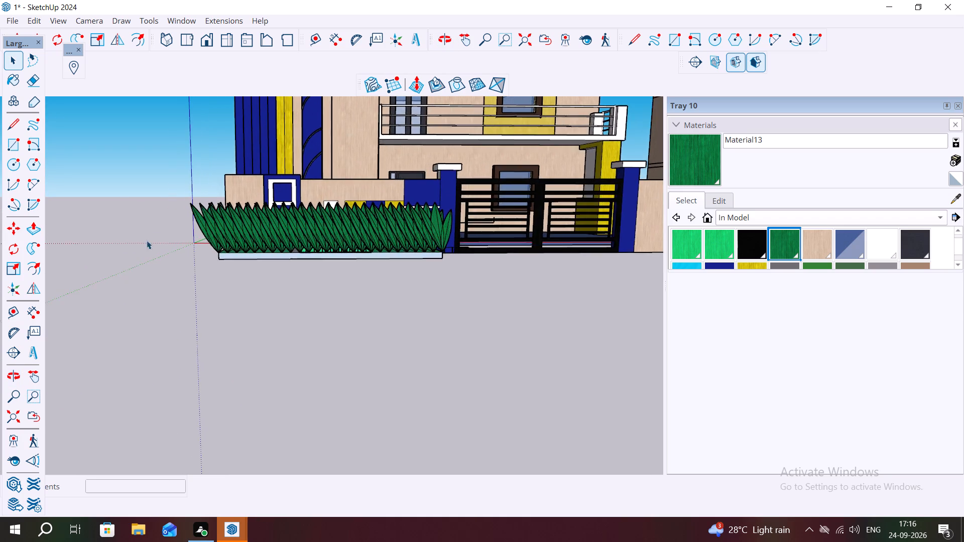
scroll(147, 240, "up", 2)
scroll(193, 212, "down", 3)
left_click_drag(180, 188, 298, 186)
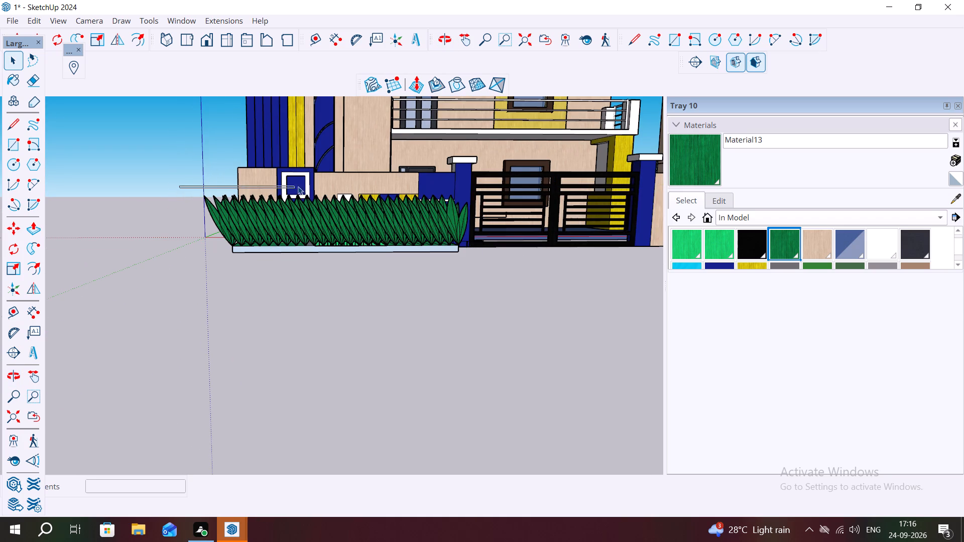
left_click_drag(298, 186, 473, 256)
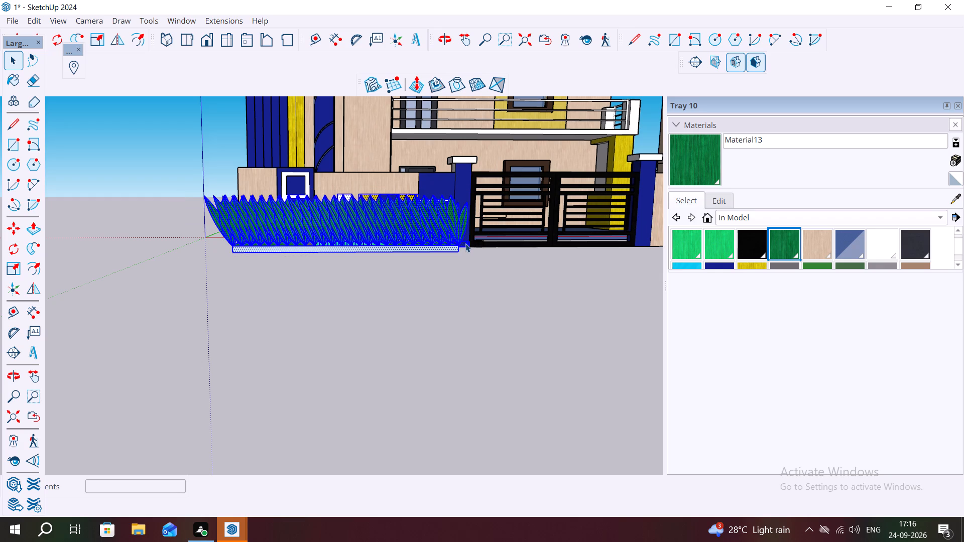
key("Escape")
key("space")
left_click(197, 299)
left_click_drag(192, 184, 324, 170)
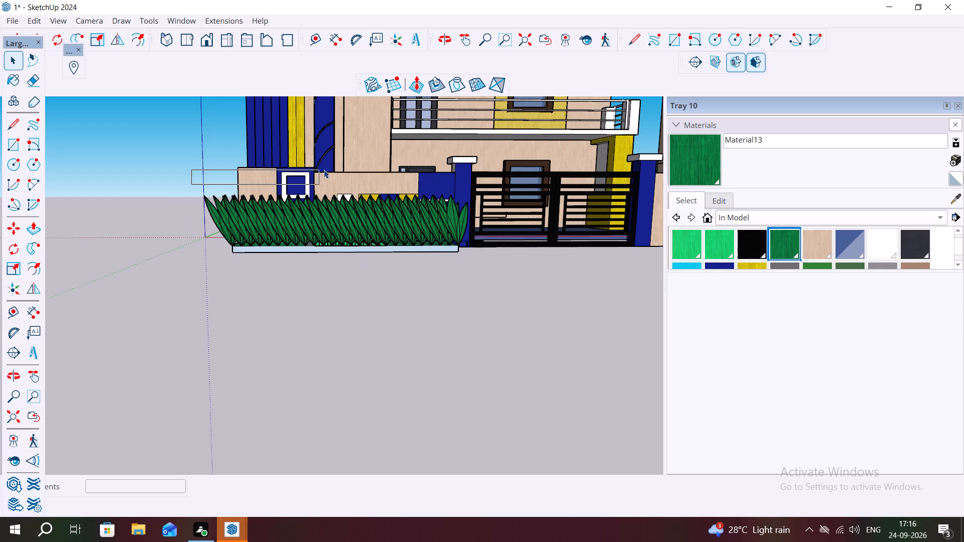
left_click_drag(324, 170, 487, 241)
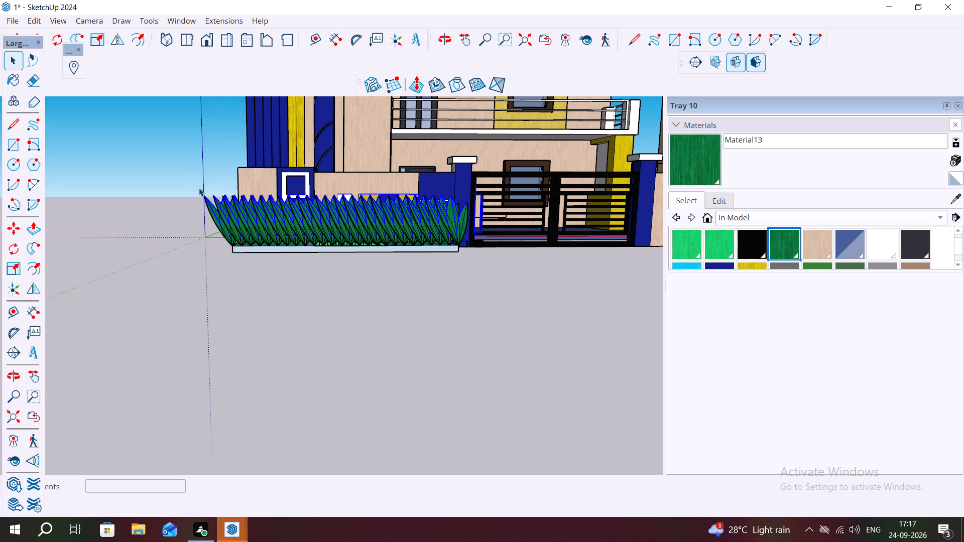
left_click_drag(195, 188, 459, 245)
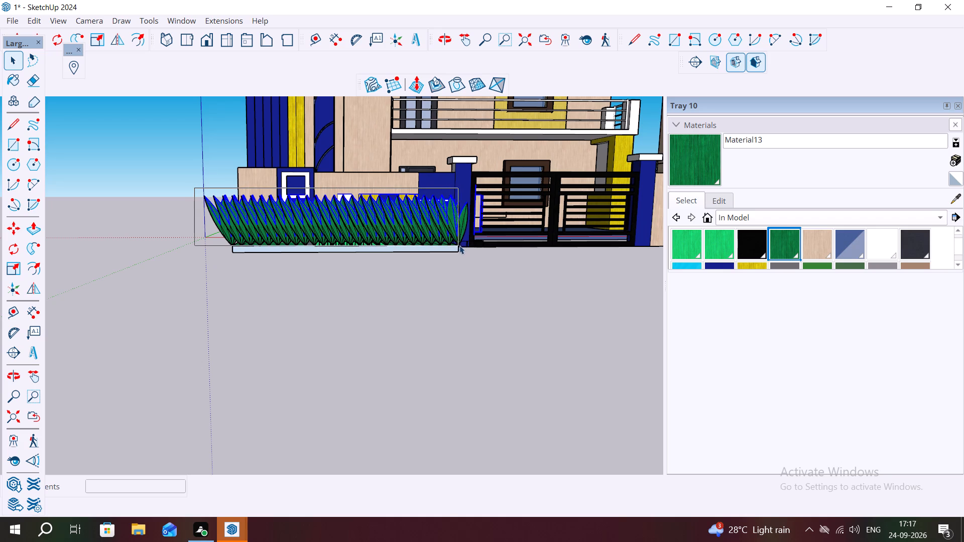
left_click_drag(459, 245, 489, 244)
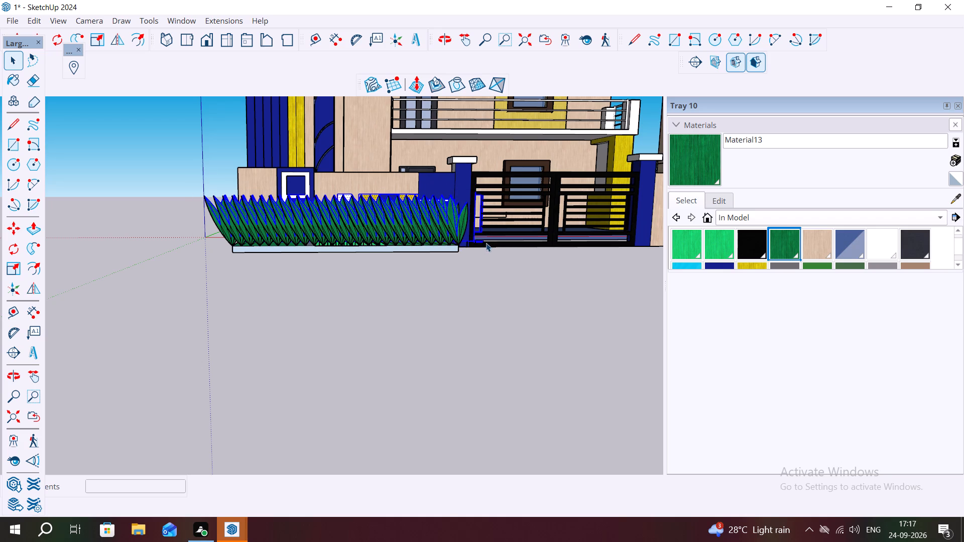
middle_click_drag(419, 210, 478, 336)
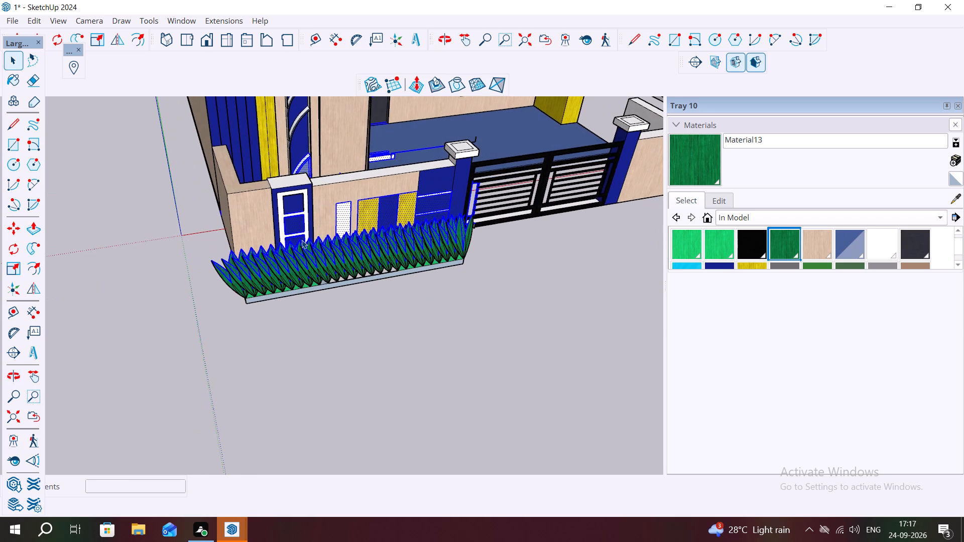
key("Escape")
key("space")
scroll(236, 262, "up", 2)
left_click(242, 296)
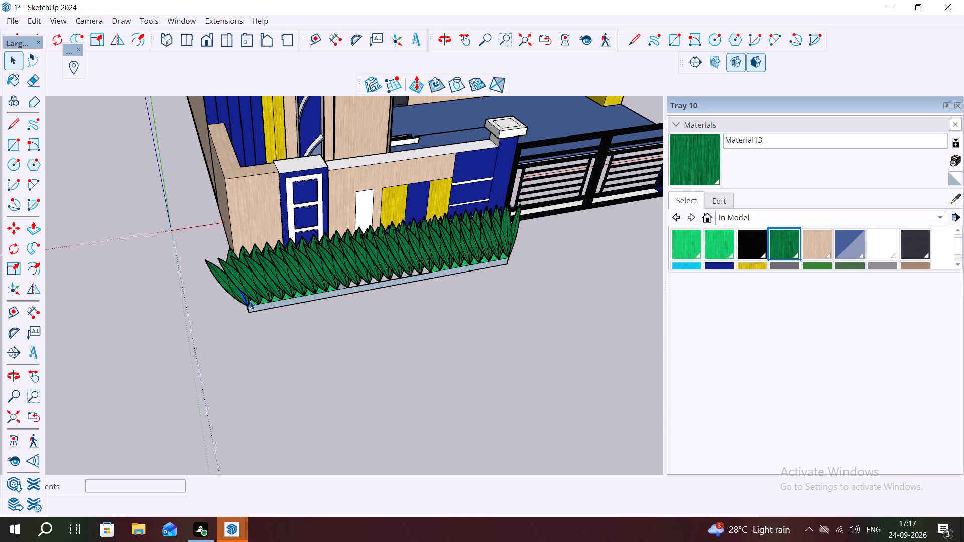
Undo the slab's front rectangle, the deletion of the loose leaf cluster and the array of 25 leaf copies.
key("ctrl+z")
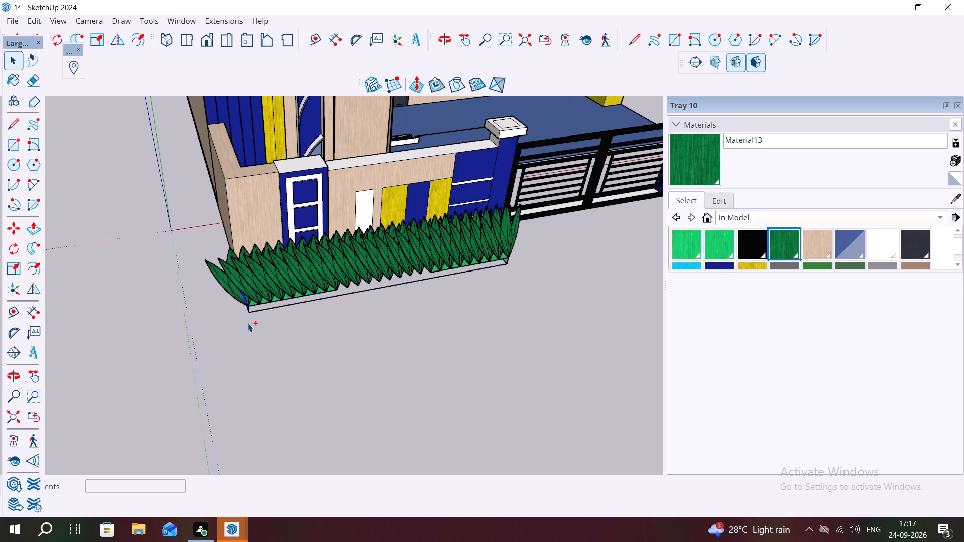
key("ctrl+z")
key("ctrl+z")
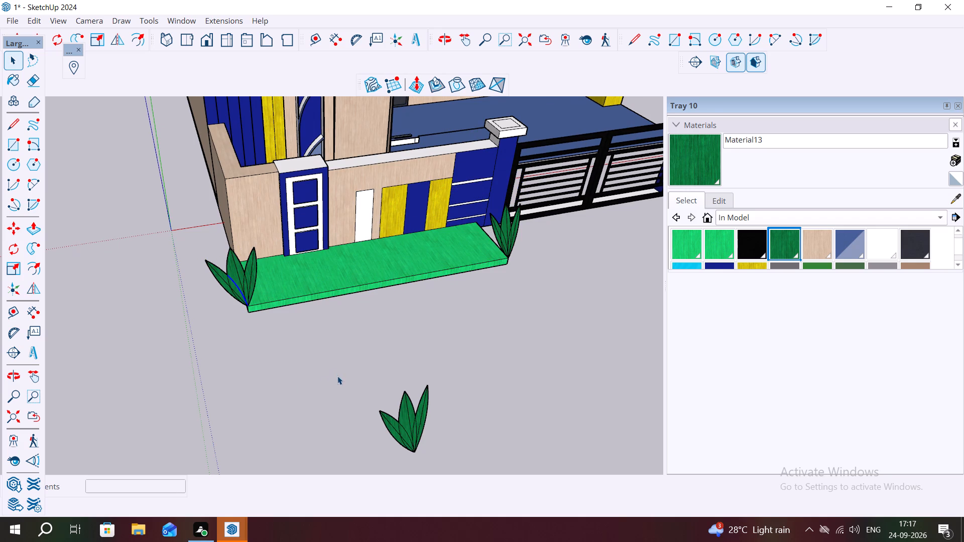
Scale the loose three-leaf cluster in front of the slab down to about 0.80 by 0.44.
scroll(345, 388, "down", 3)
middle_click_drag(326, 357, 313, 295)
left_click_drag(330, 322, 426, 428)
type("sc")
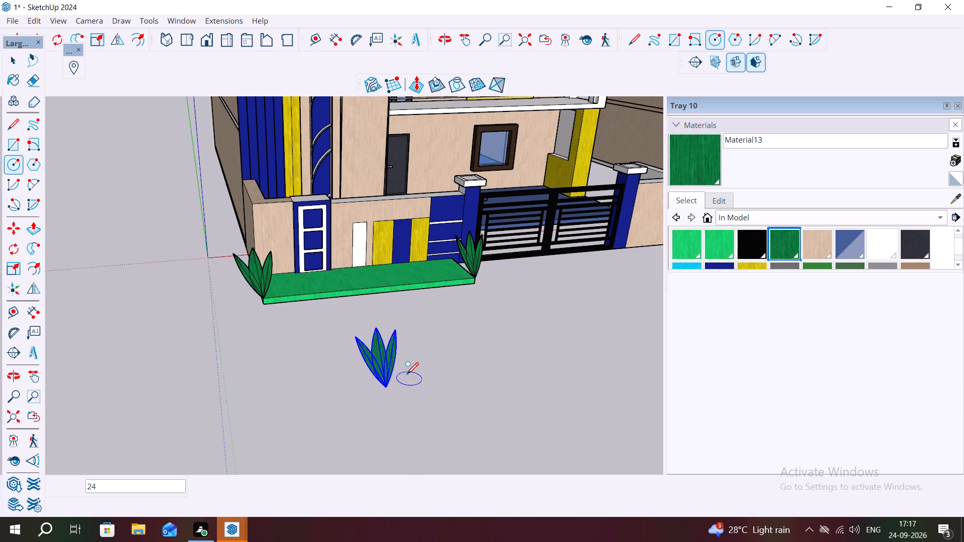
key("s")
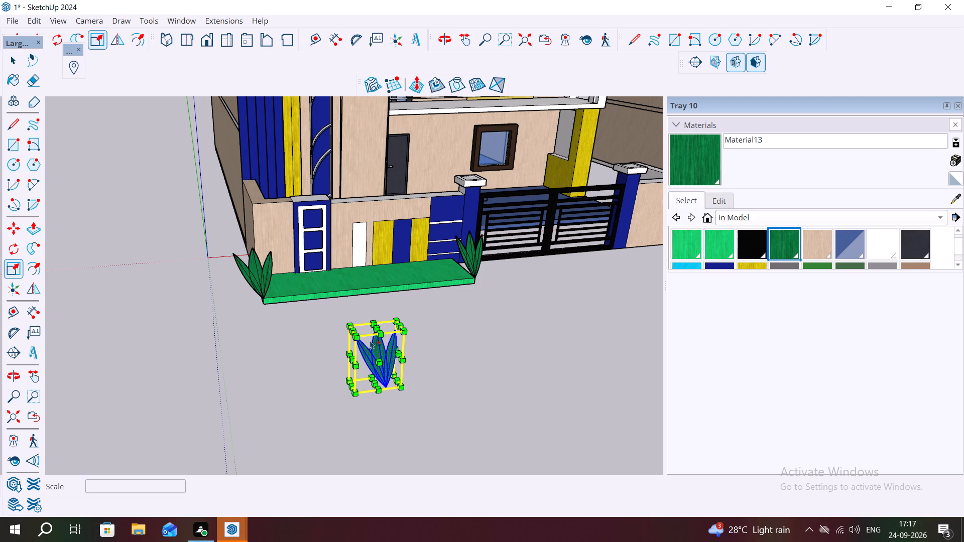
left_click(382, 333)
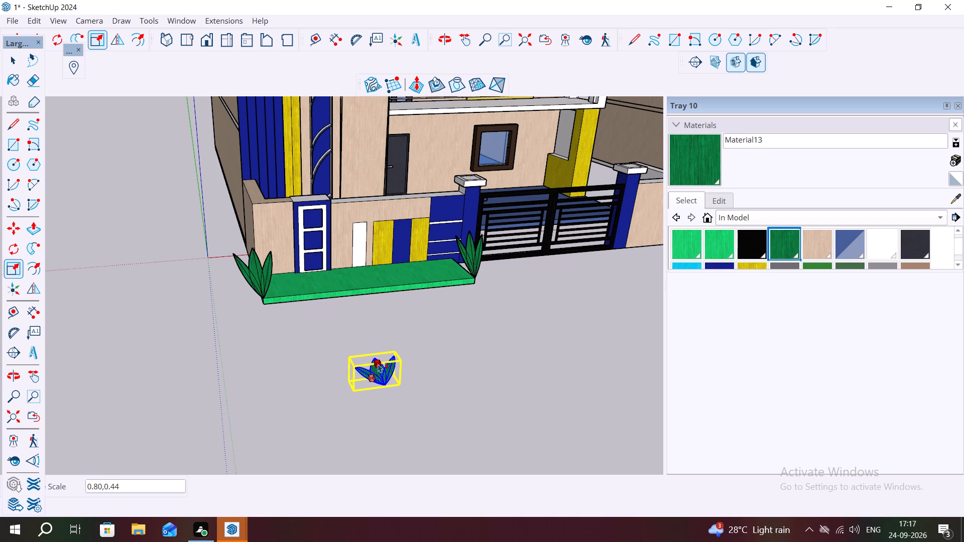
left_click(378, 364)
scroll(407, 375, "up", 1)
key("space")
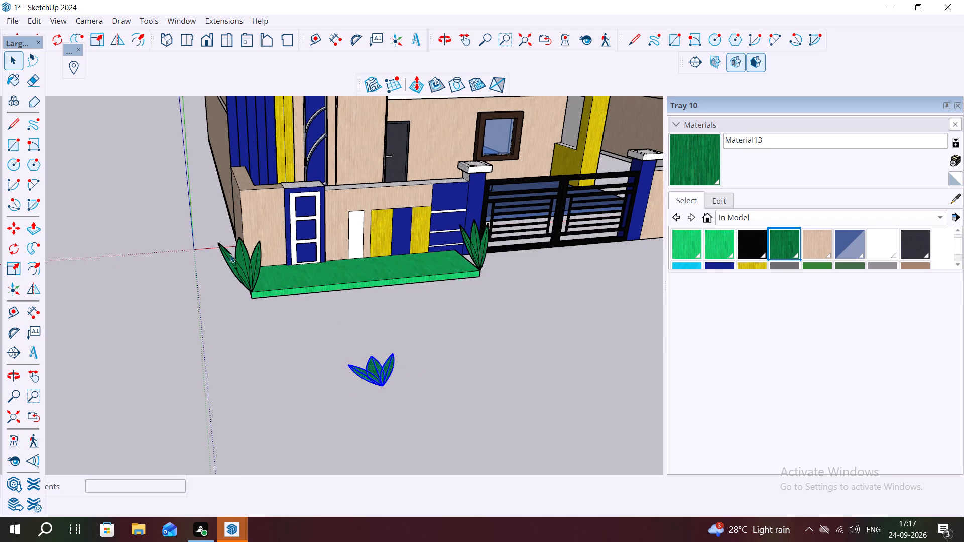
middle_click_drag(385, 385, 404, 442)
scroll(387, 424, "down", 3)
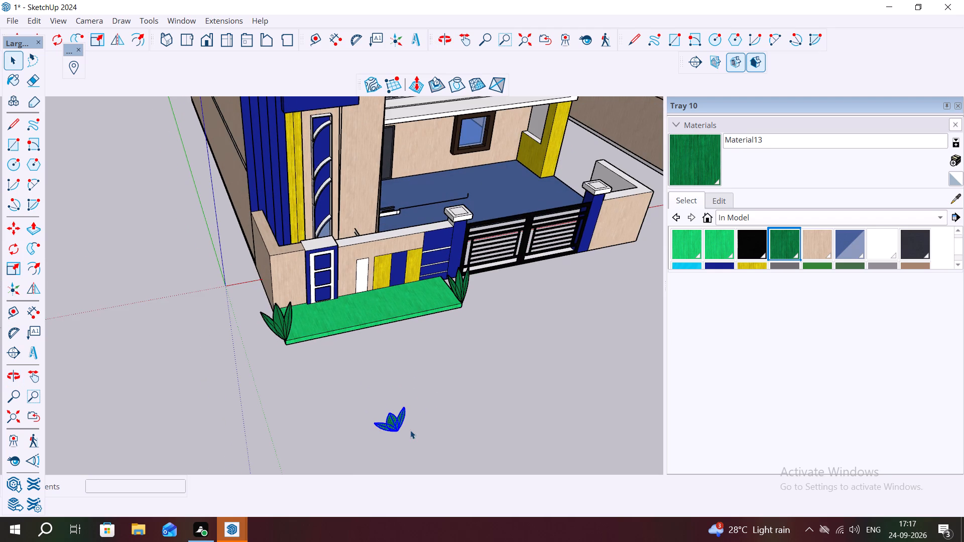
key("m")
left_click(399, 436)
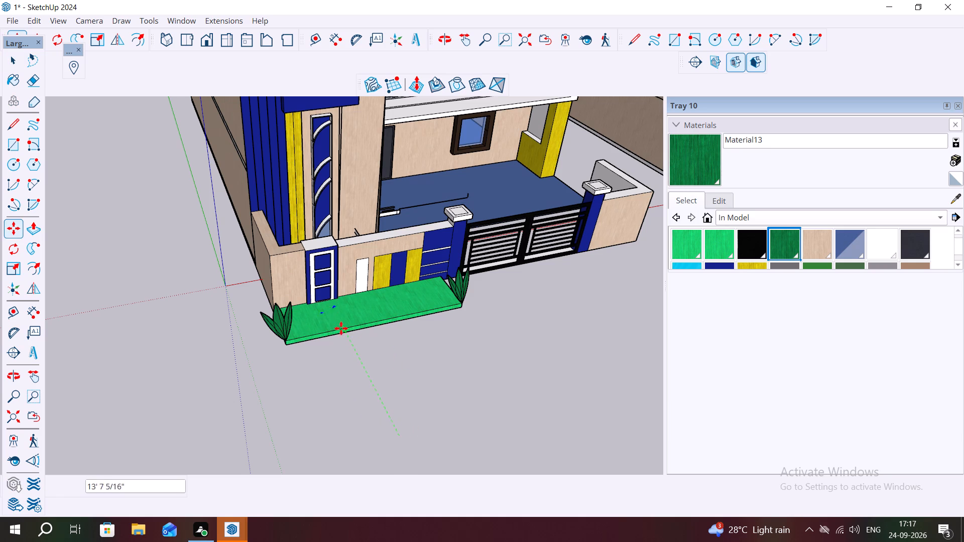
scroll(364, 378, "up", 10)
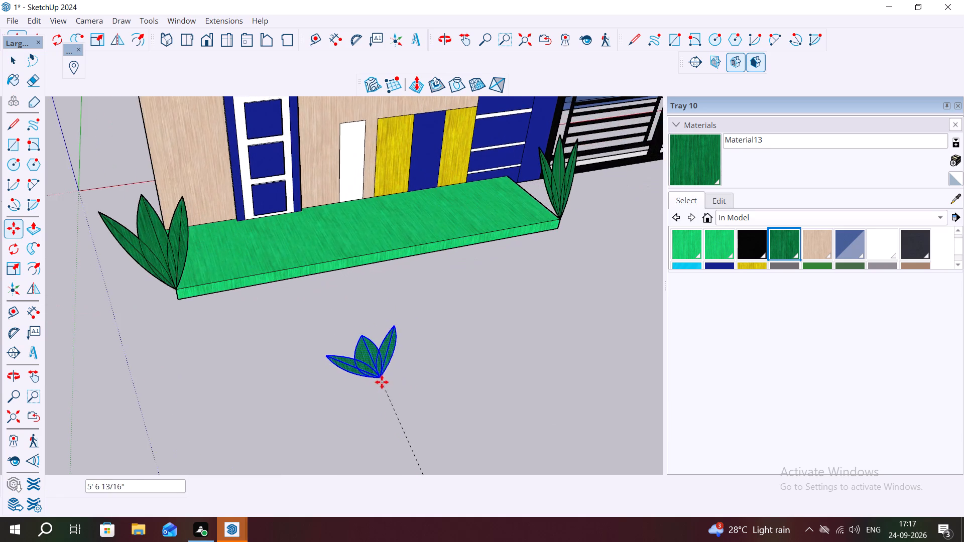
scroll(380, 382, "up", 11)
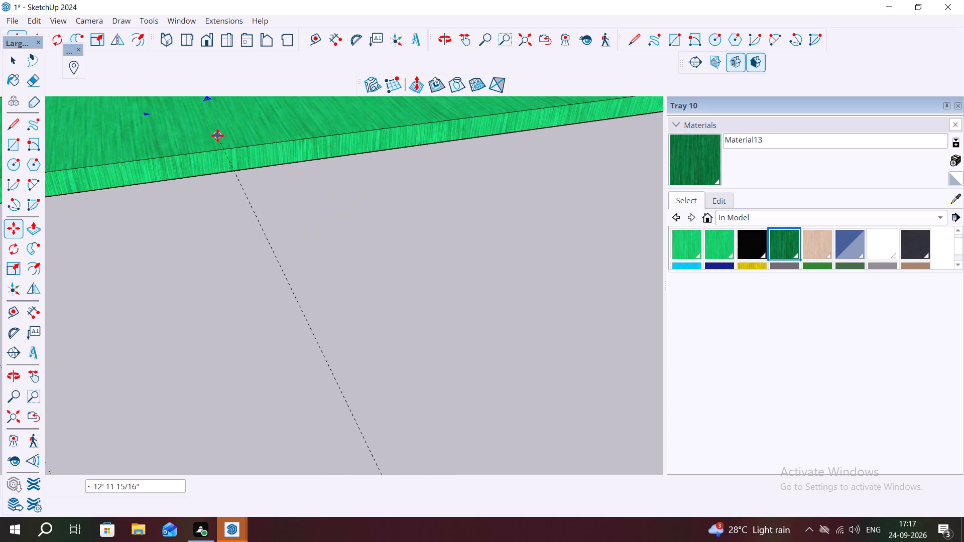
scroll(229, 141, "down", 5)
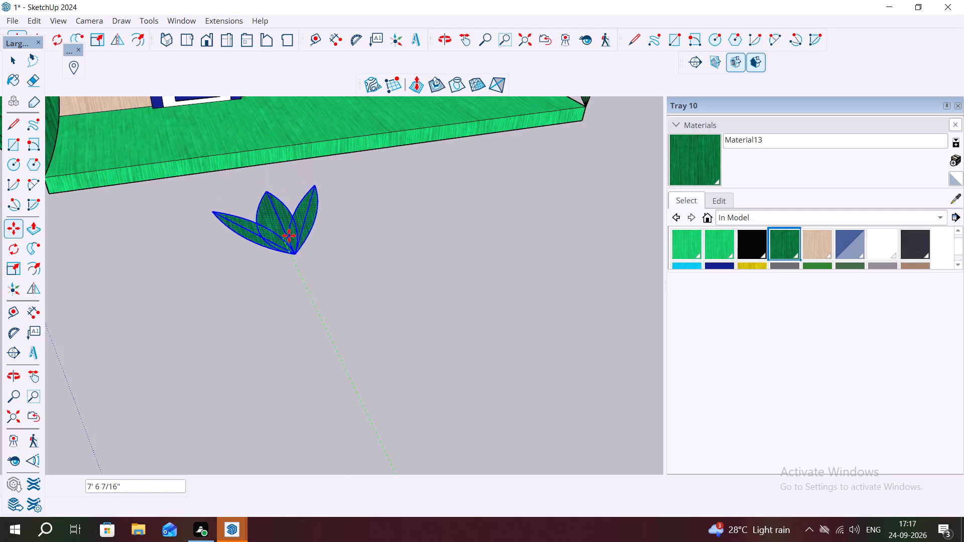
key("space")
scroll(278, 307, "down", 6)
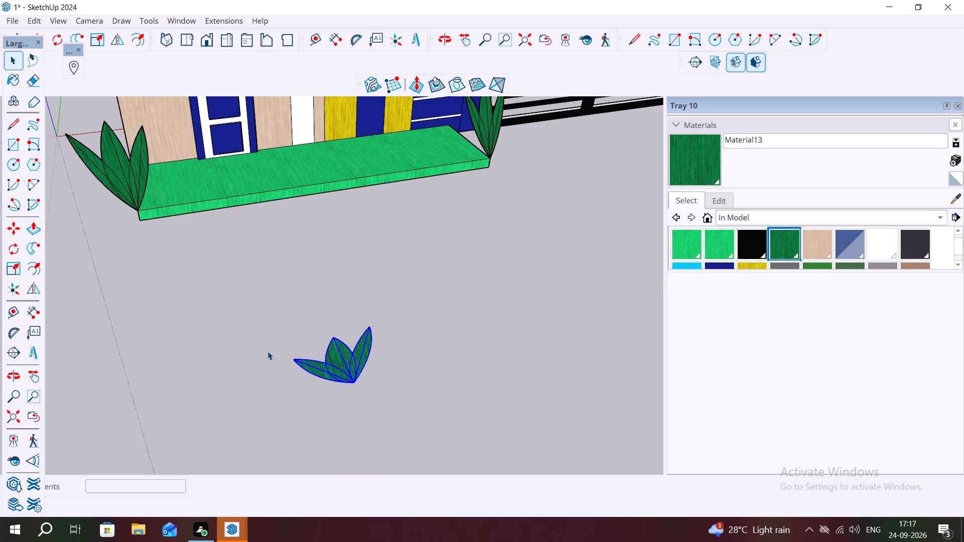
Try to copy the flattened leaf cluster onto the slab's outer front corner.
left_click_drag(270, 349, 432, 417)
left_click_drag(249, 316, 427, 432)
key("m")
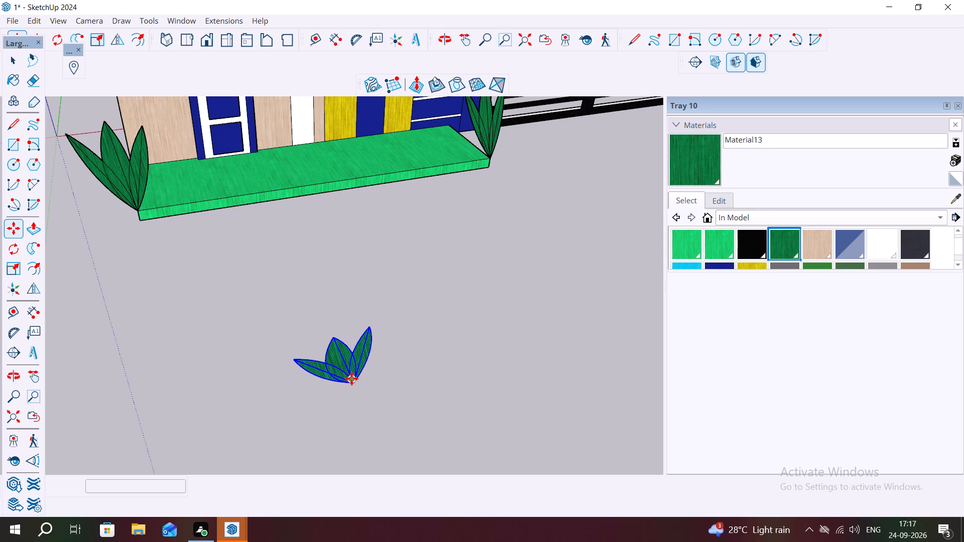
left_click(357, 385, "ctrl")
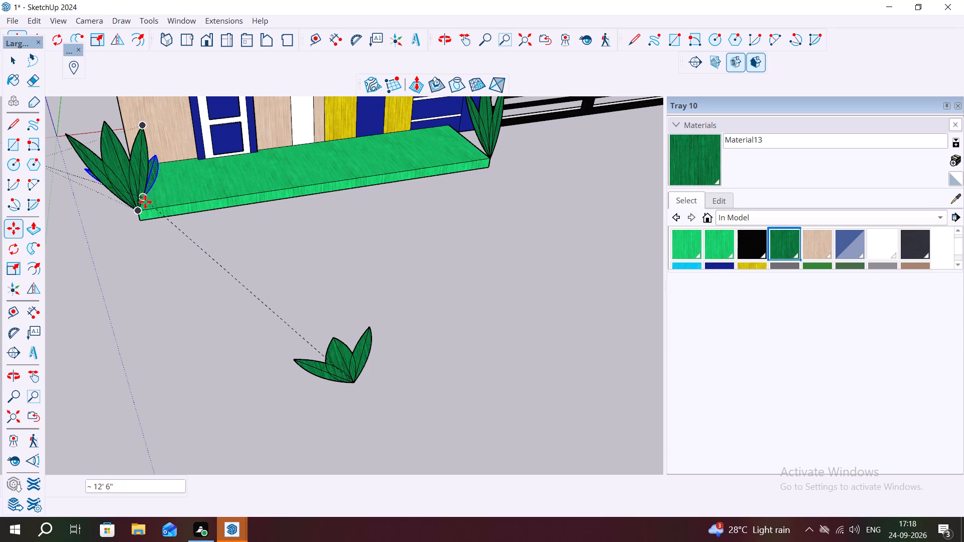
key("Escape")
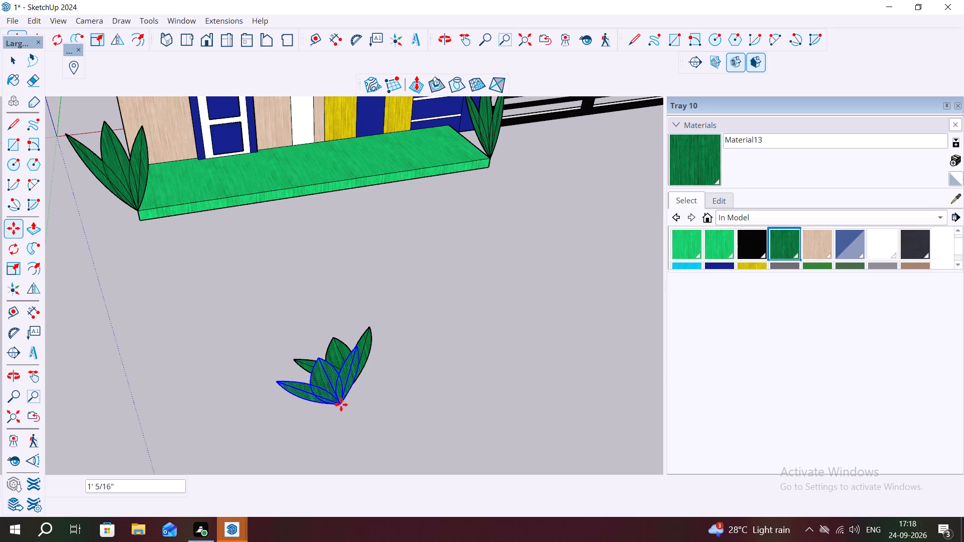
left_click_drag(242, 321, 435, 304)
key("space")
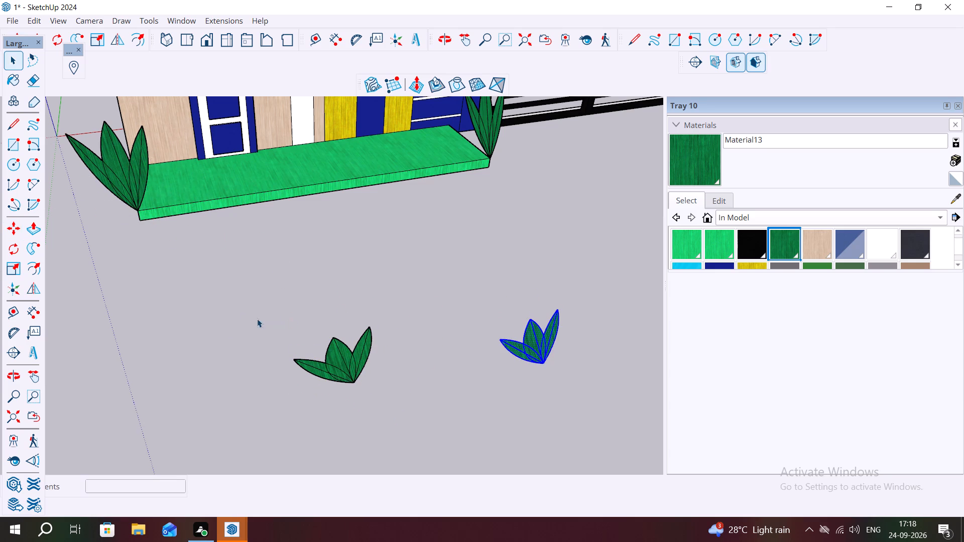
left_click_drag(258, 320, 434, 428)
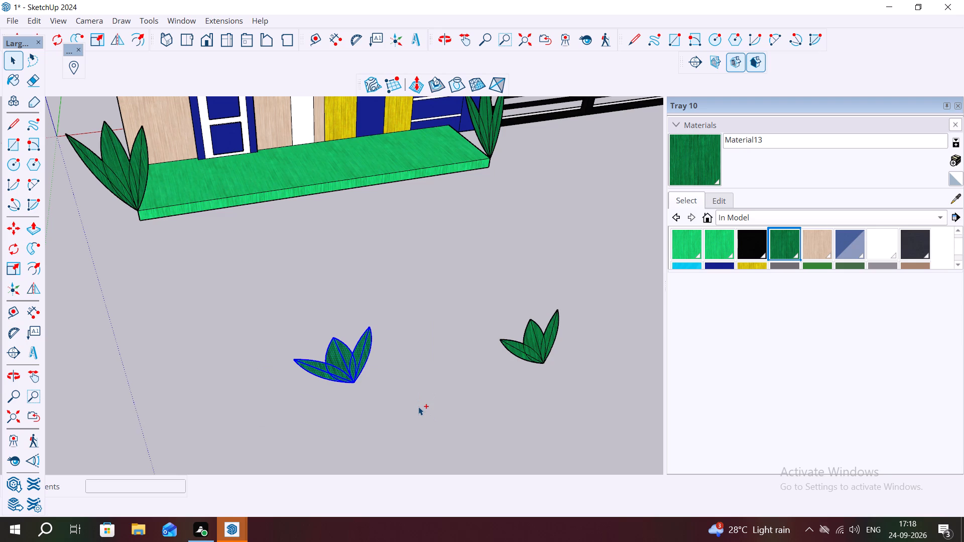
Undo the stray cluster copy, the cluster's scaling and the two full-height cluster copies on the slab's front corners.
key("ctrl+z")
key("ctrl+z")
key("ctrl+z")
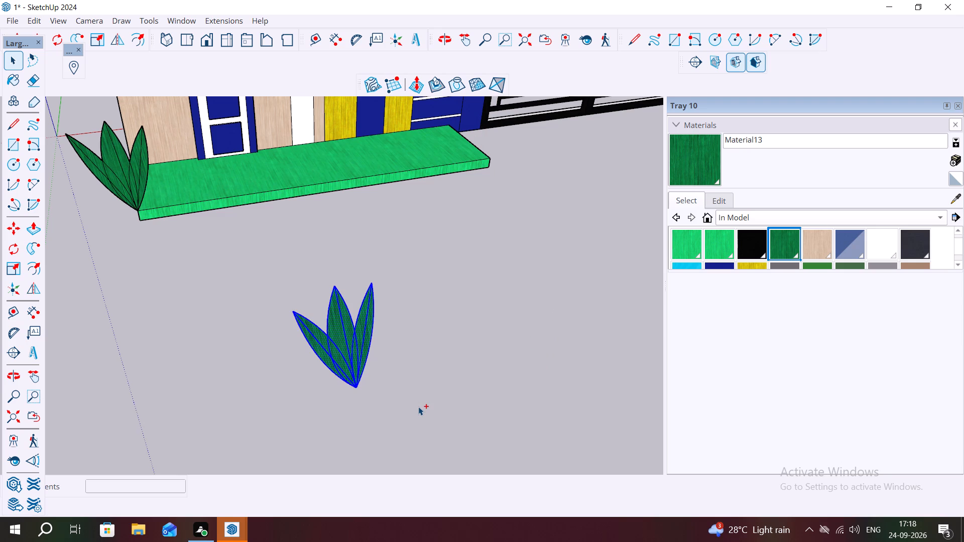
key("ctrl+z")
Scale the loose three-leaf cluster's height alone to about 0.63.
key("space")
left_click(416, 380)
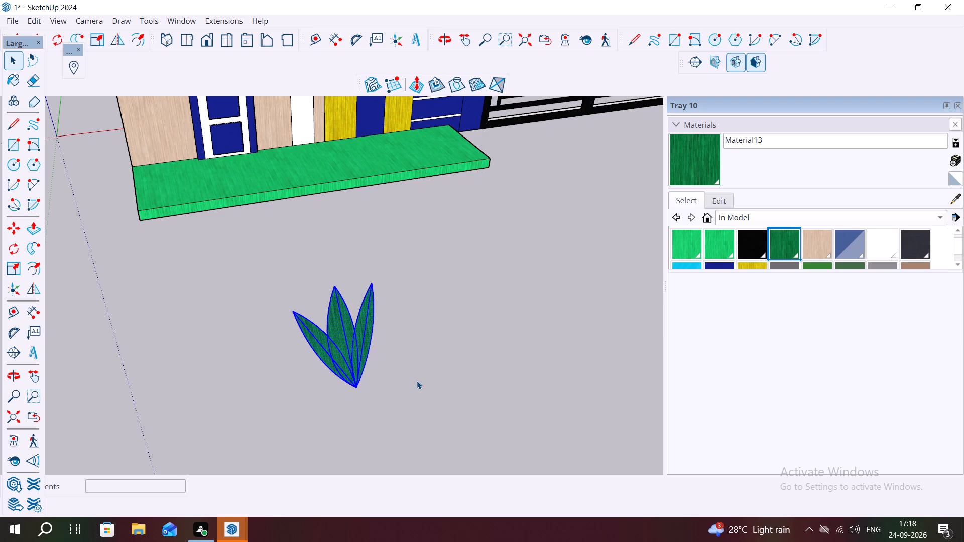
left_click_drag(220, 276, 572, 421)
key("s")
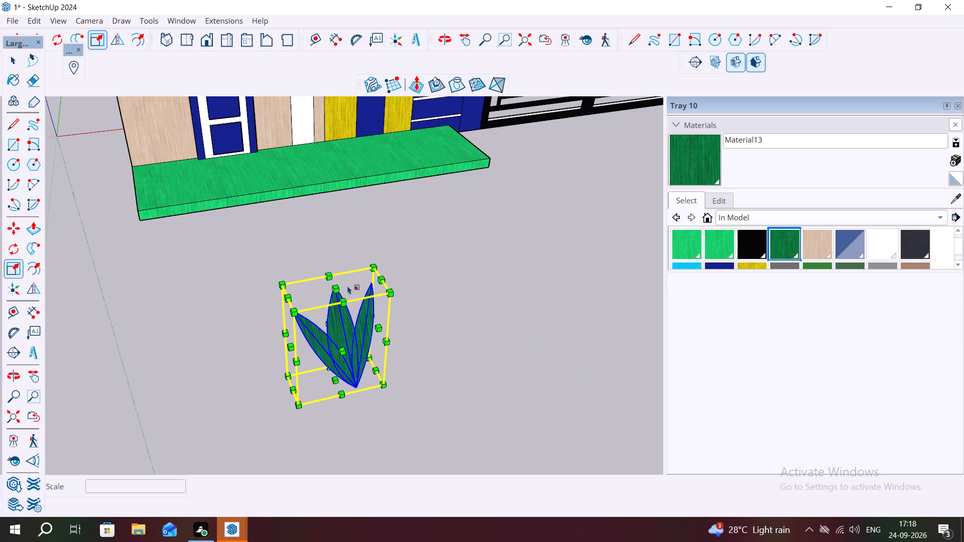
left_click(339, 289)
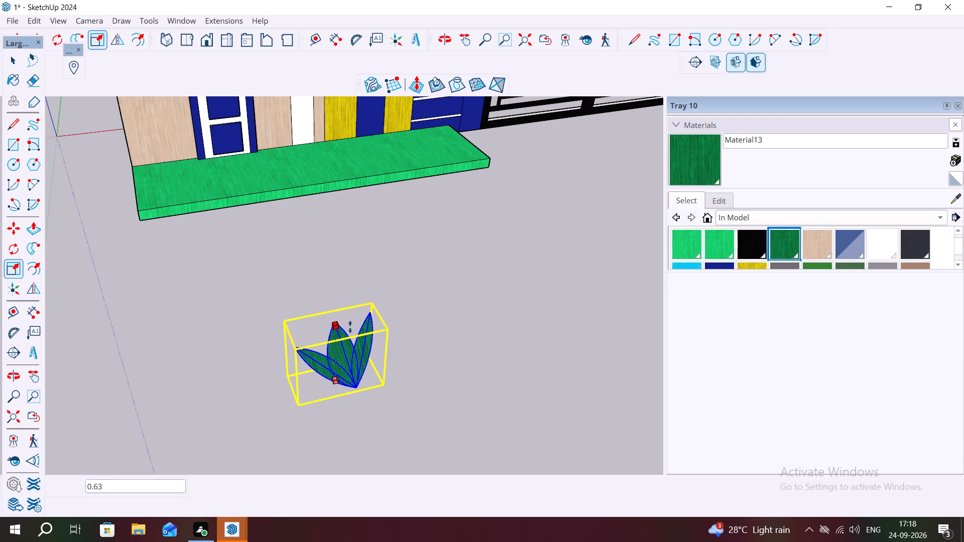
left_click(350, 327)
key("Escape")
key("space")
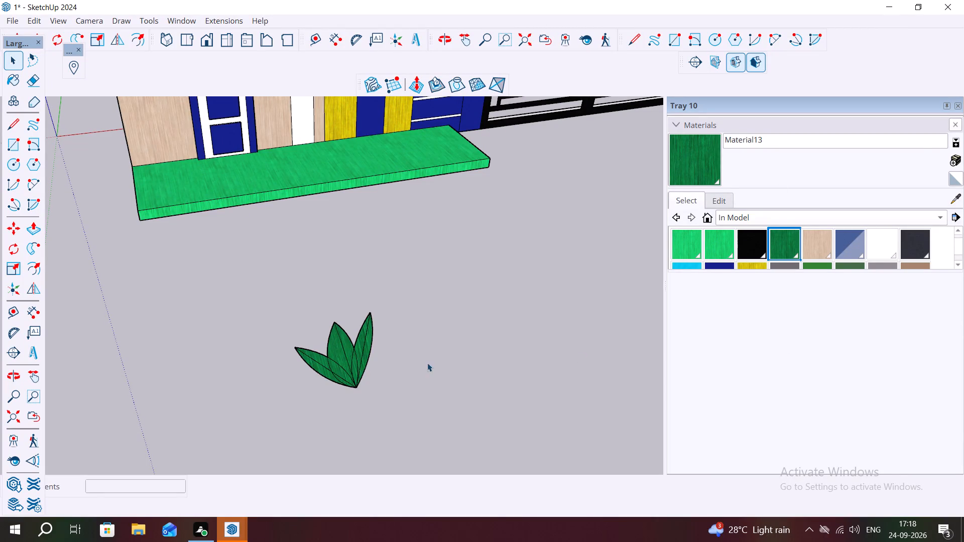
Copy the shortened leaf cluster from its base point onto the slab's outer front corner, keeping the loose original.
left_click_drag(240, 328, 491, 429)
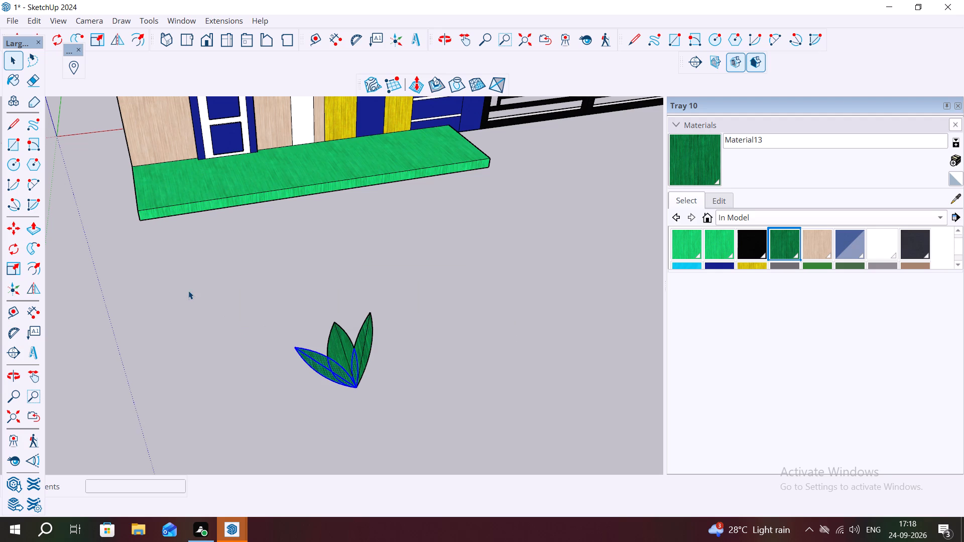
left_click_drag(191, 291, 463, 466)
key("m")
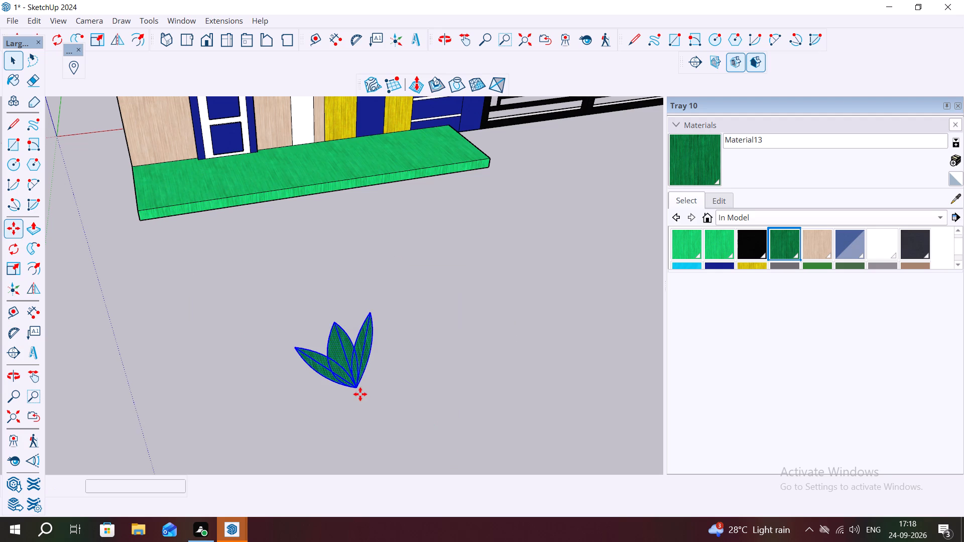
left_click(359, 385, "ctrl")
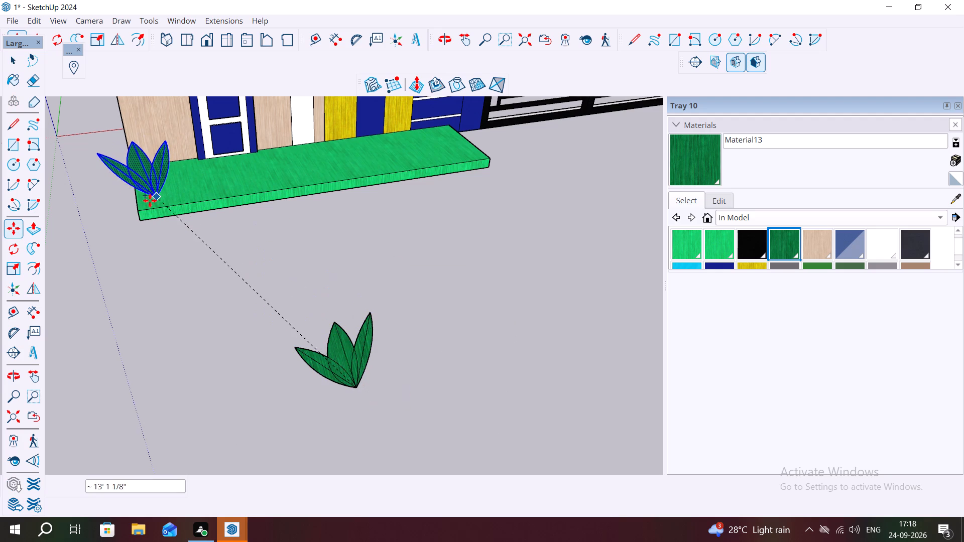
left_click(141, 207)
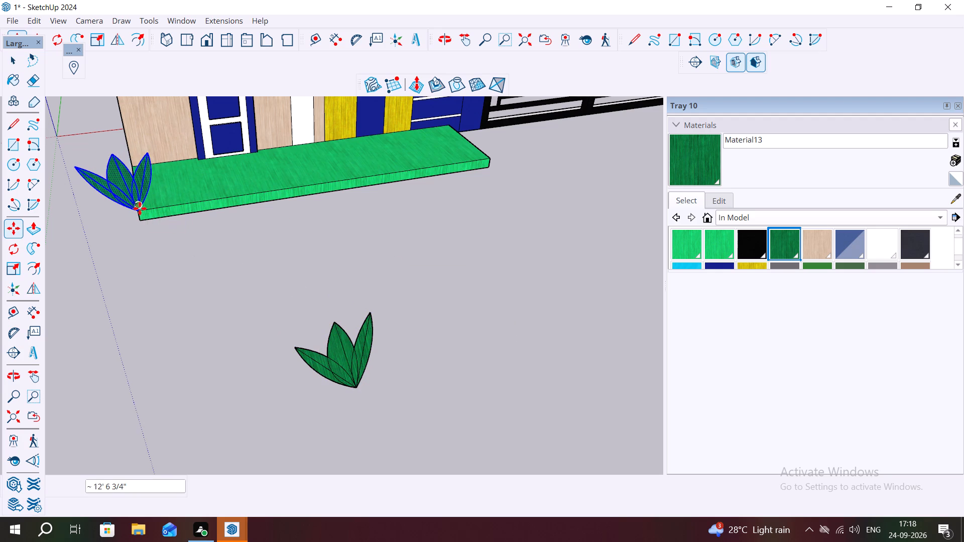
Copy the shortened leaf cluster from the slab's outer front corner to its gate-side front corner, about 17' away.
left_click(134, 209)
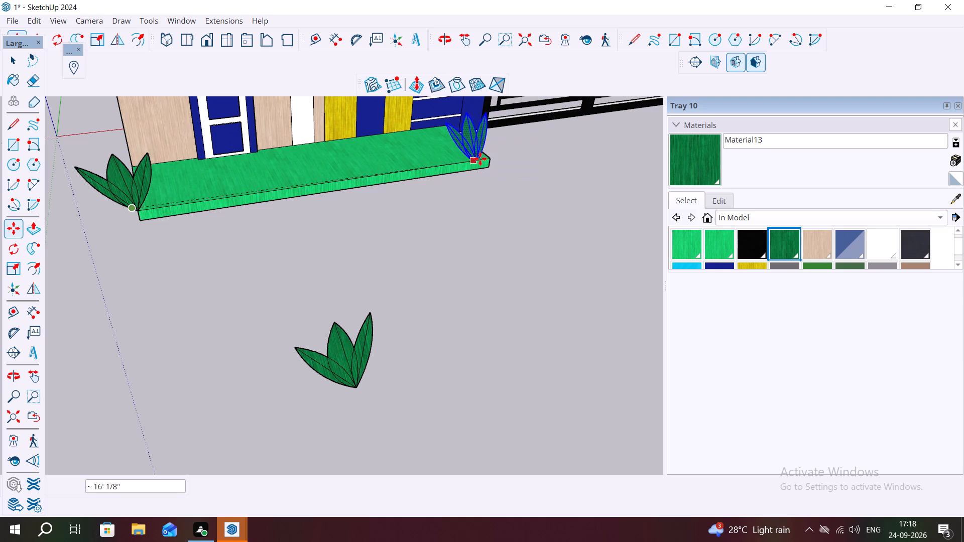
scroll(482, 160, "up", 3)
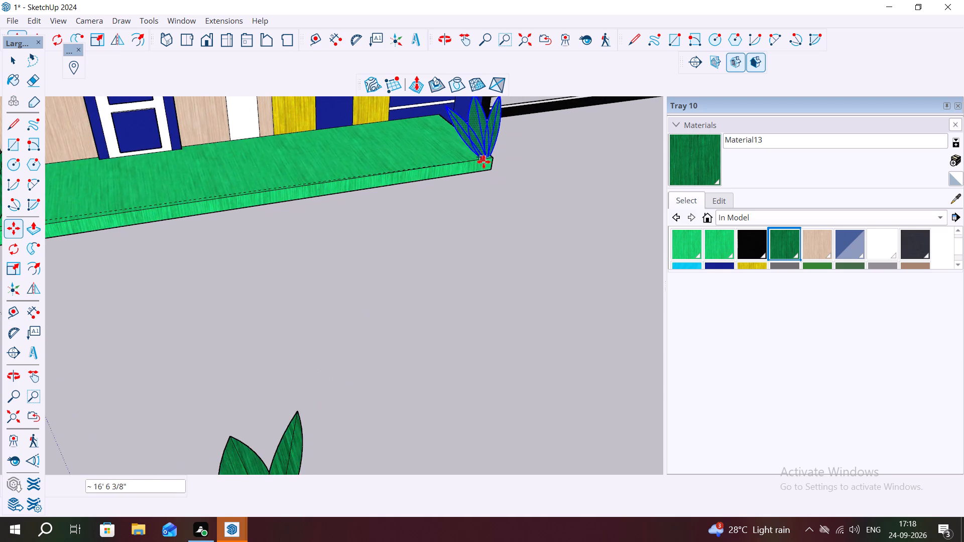
scroll(484, 162, "up", 2)
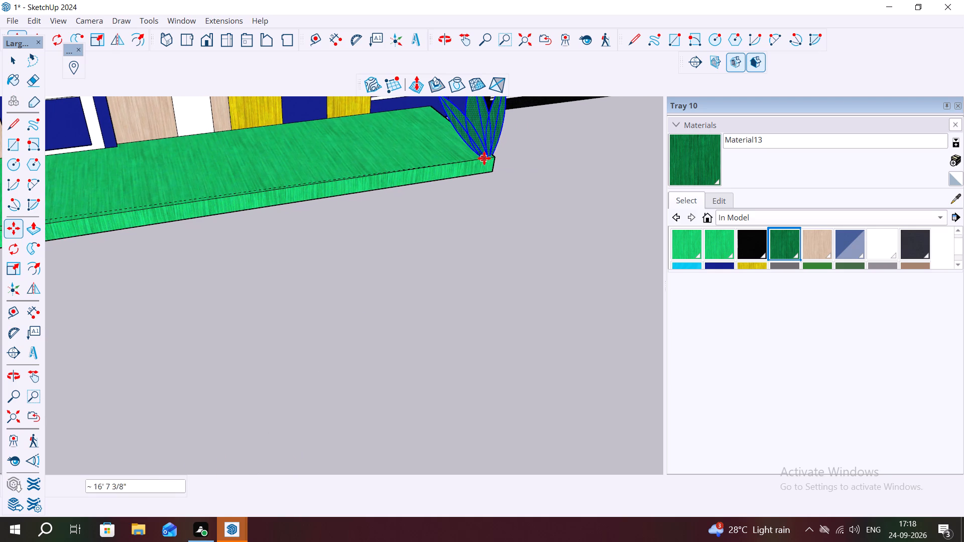
scroll(487, 155, "up", 8)
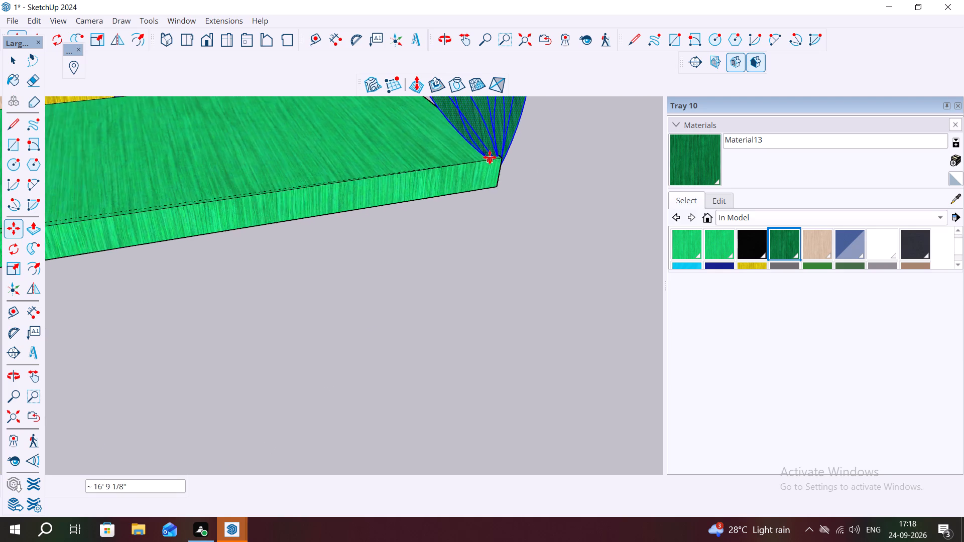
scroll(491, 155, "up", 4)
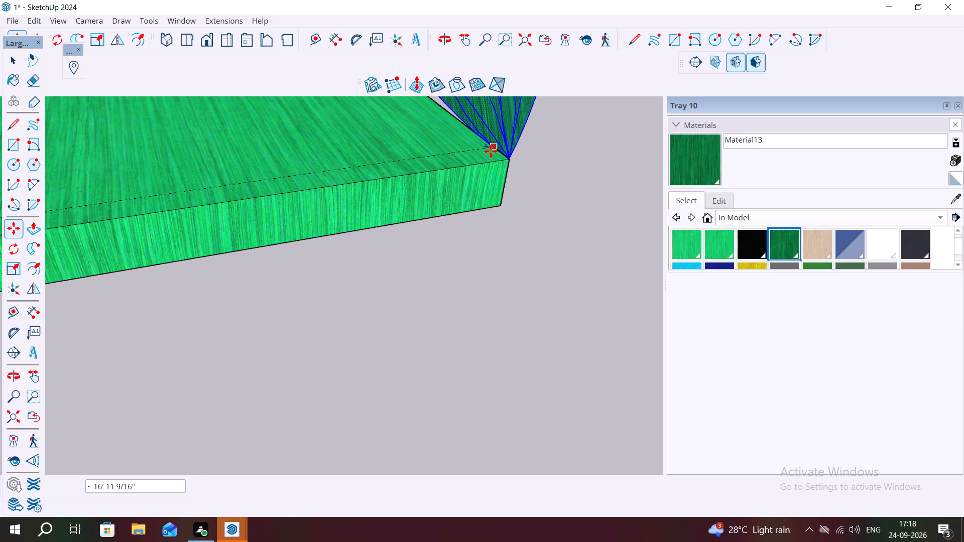
left_click(491, 151)
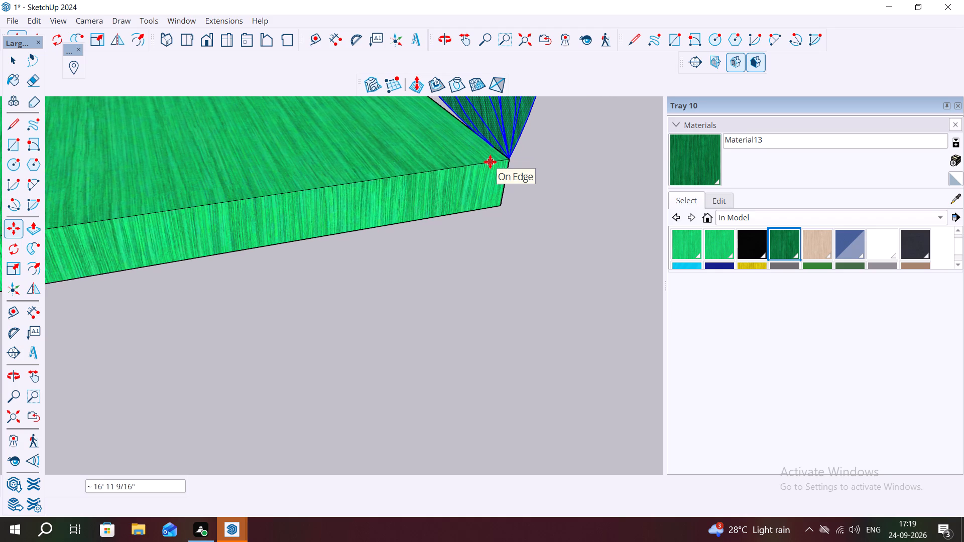
Divide the copied cluster's distance into 25 equal intervals to fill the slab's front edge with leaf clusters.
type("25")
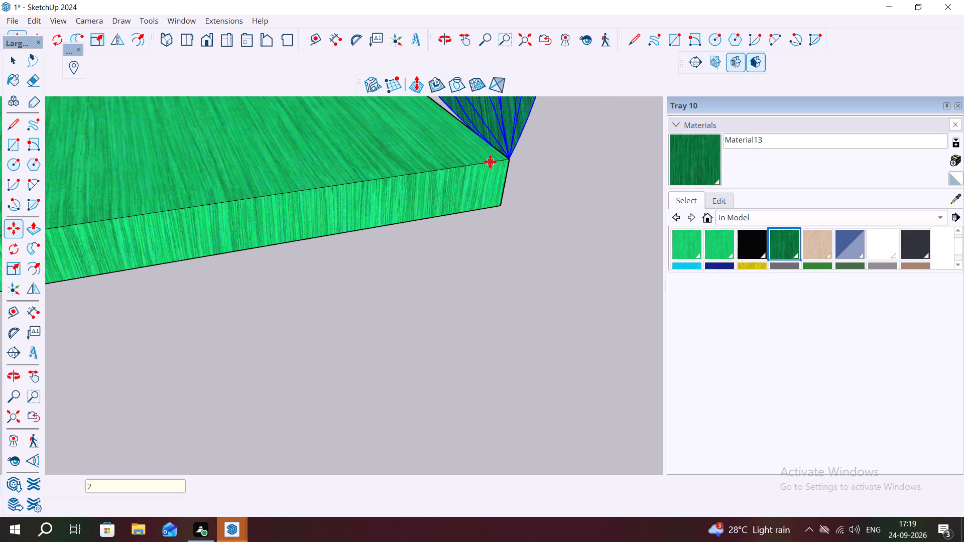
key("slash")
key("Return")
scroll(490, 162, "down", 4)
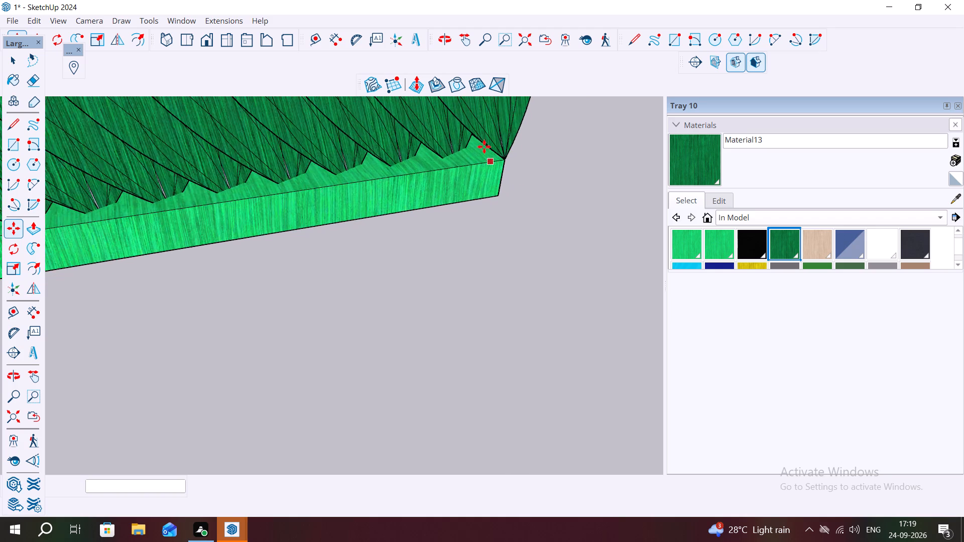
scroll(484, 147, "down", 13)
scroll(465, 182, "up", 1)
scroll(465, 185, "down", 1)
scroll(465, 195, "up", 1)
scroll(465, 198, "down", 8)
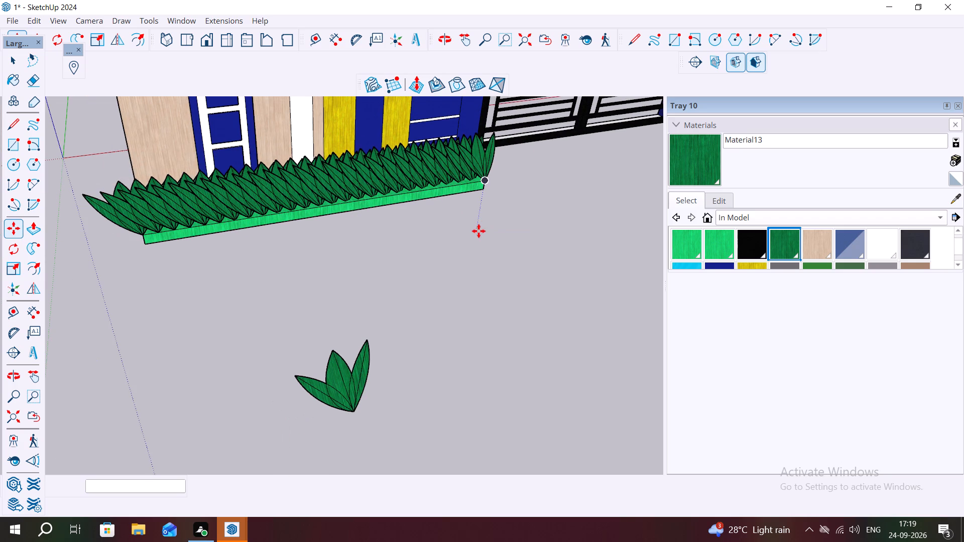
key("Escape")
Delete the loose leaf cluster lying on the ground in front of the slab.
key("space")
left_click_drag(209, 329, 424, 438)
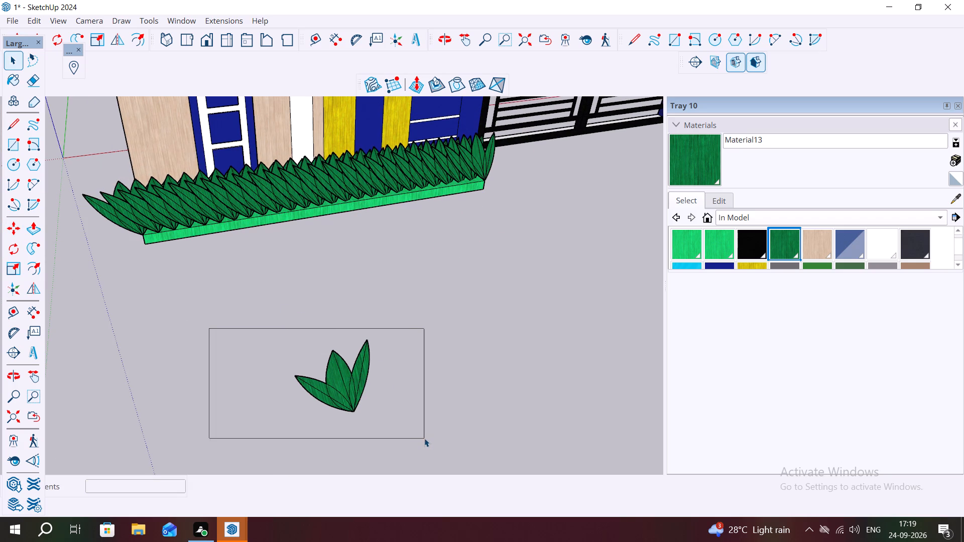
key("Delete")
scroll(414, 29, "down", 13)
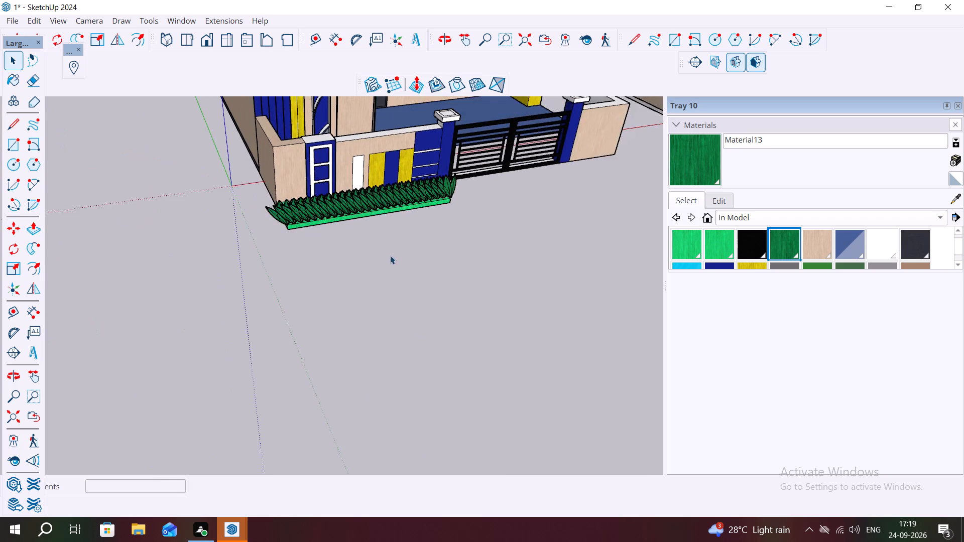
scroll(390, 255, "down", 3)
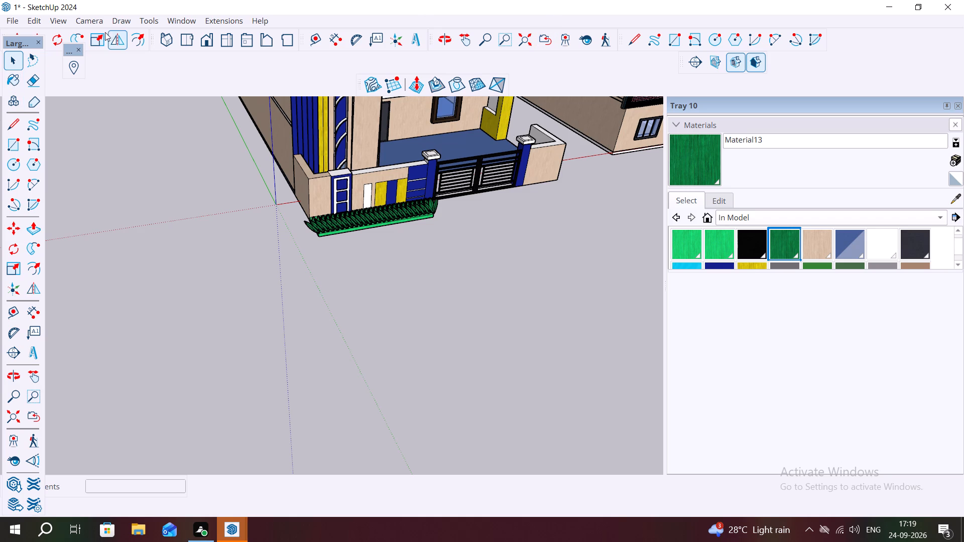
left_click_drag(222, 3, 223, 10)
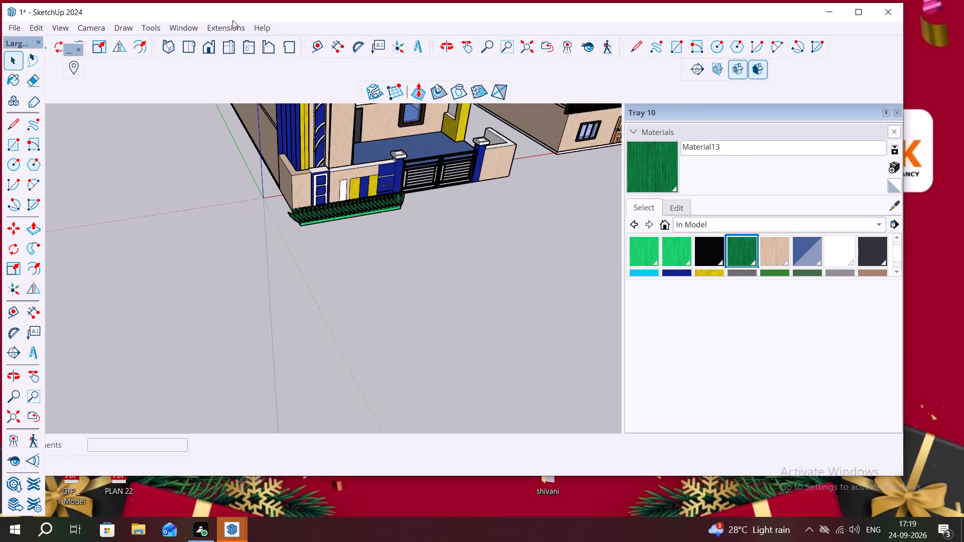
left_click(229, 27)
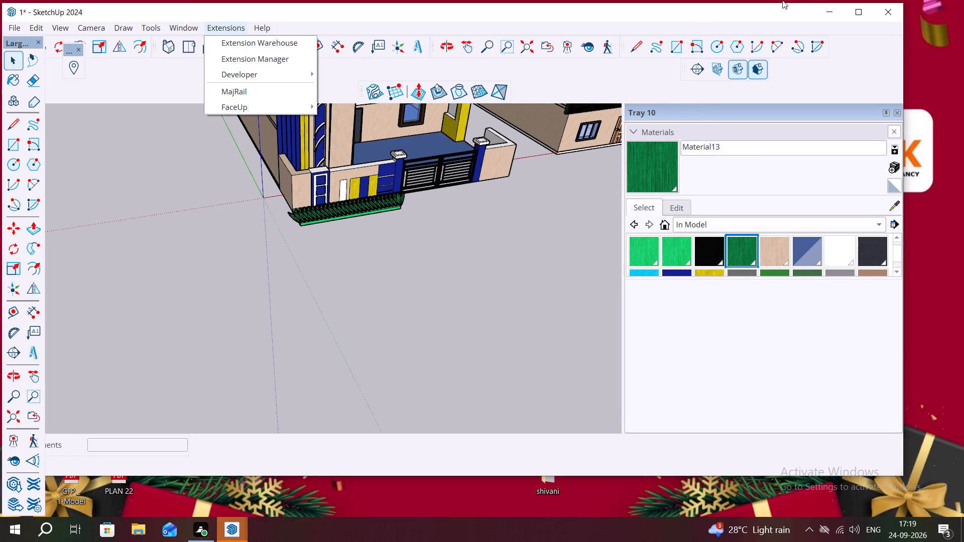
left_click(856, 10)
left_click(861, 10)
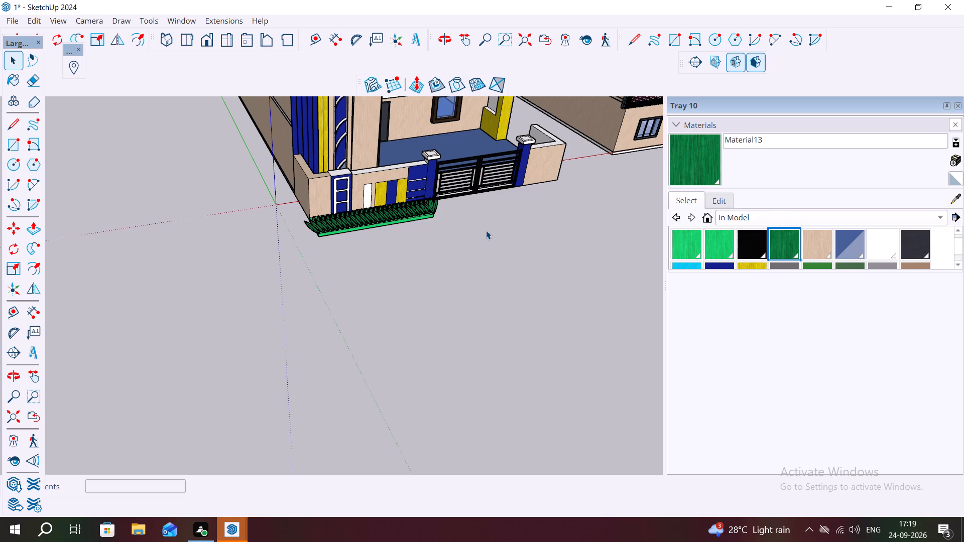
Examine the leaf row before the compound wall and the fronts of both houses.
scroll(362, 274, "up", 2)
scroll(325, 188, "up", 7)
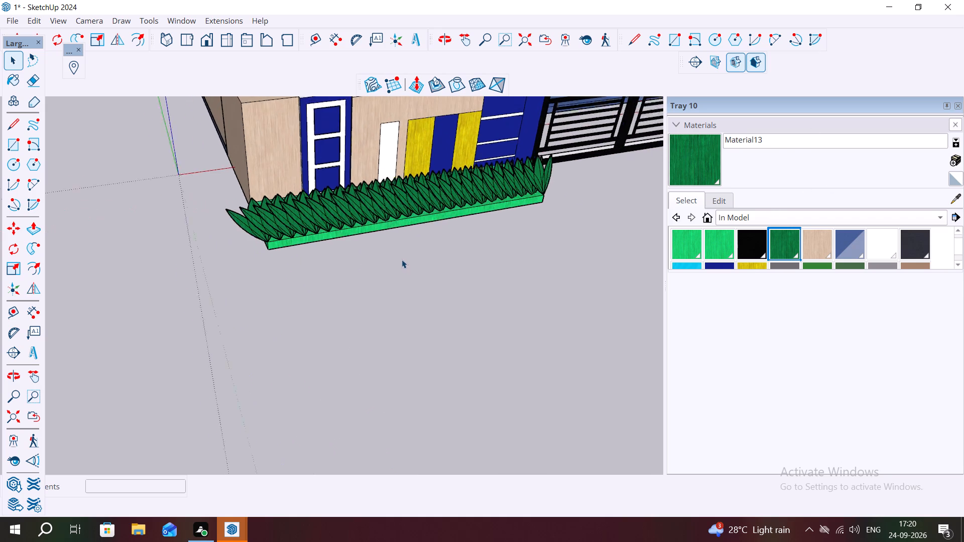
scroll(402, 259, "up", 3)
key("Escape")
scroll(290, 259, "down", 14)
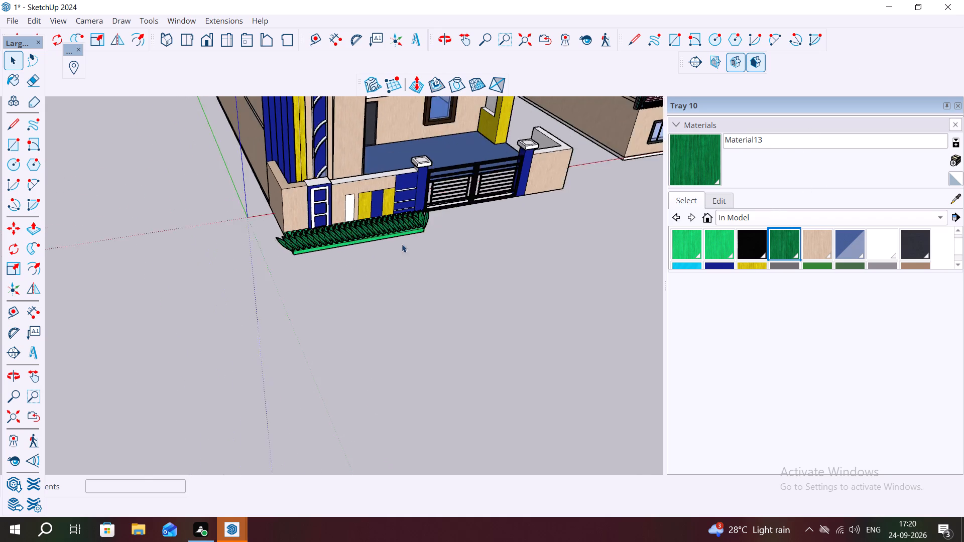
scroll(402, 244, "down", 7)
middle_click_drag(630, 269, 493, 243)
scroll(429, 262, "down", 9)
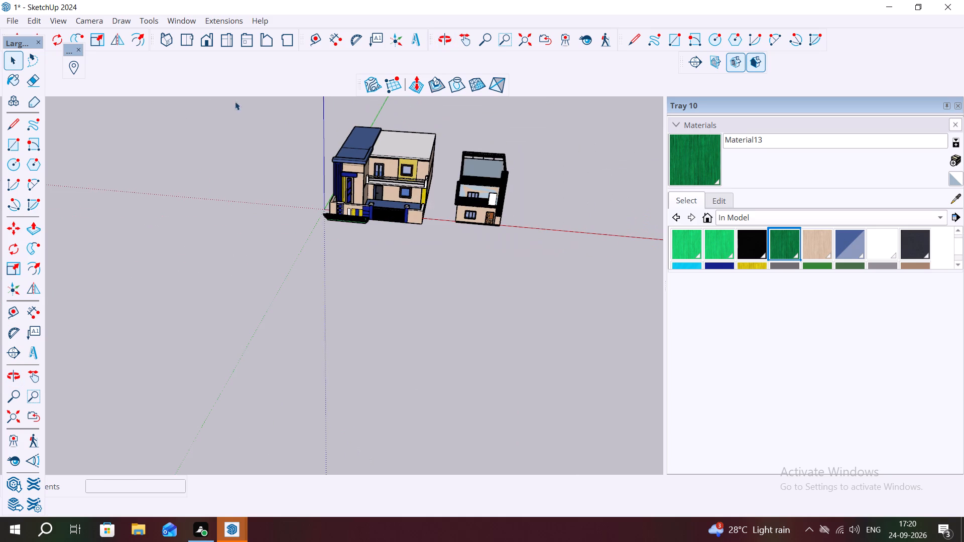
scroll(532, 204, "up", 3)
scroll(246, 213, "down", 4)
scroll(465, 212, "up", 5)
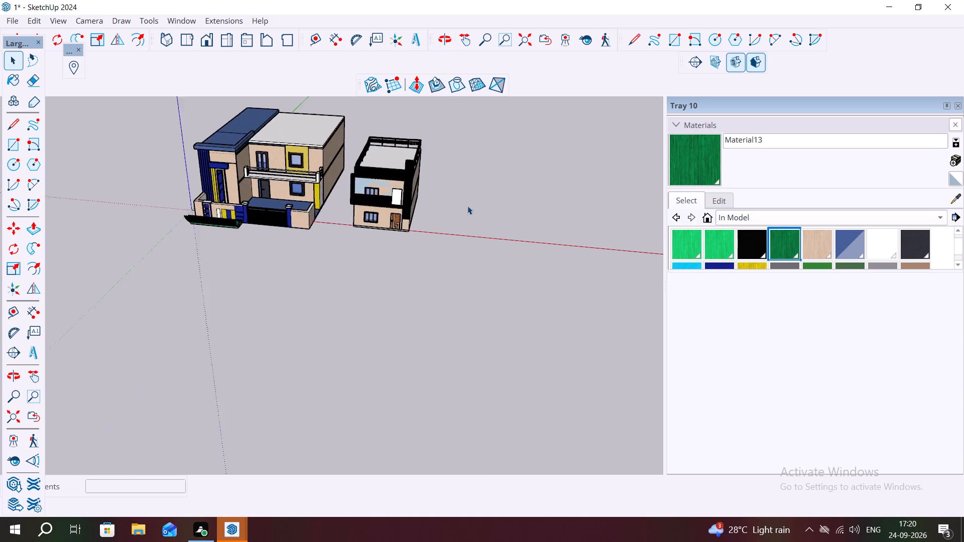
scroll(467, 206, "up", 5)
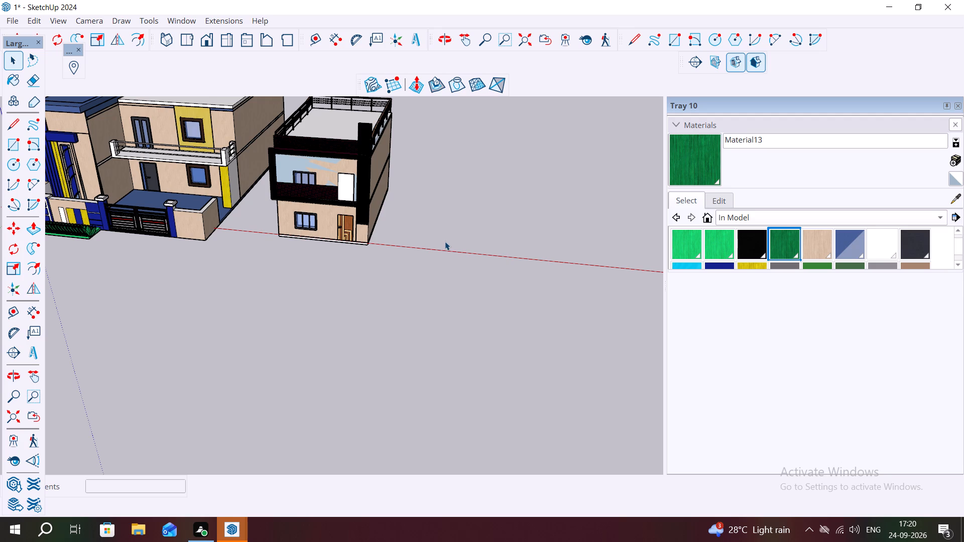
scroll(141, 163, "up", 8)
middle_click_drag(237, 152, 345, 183)
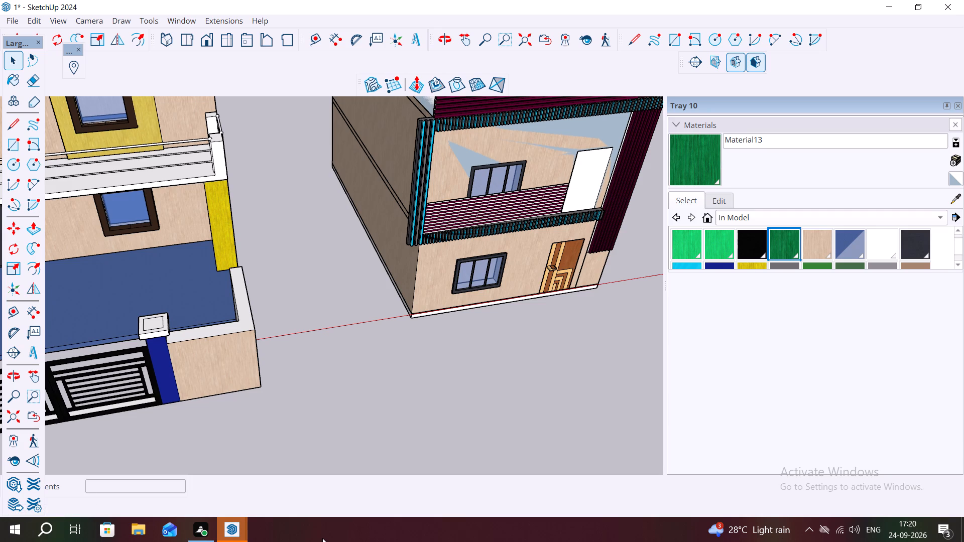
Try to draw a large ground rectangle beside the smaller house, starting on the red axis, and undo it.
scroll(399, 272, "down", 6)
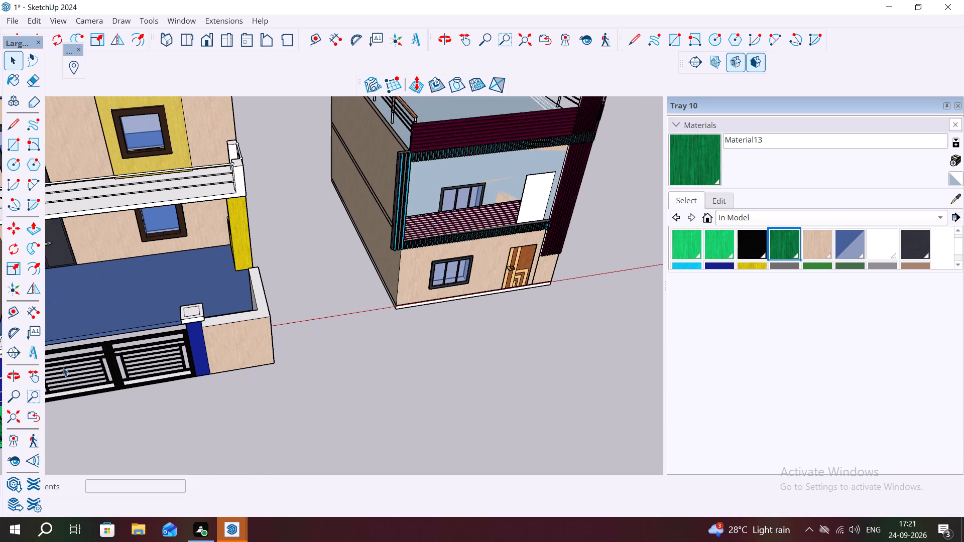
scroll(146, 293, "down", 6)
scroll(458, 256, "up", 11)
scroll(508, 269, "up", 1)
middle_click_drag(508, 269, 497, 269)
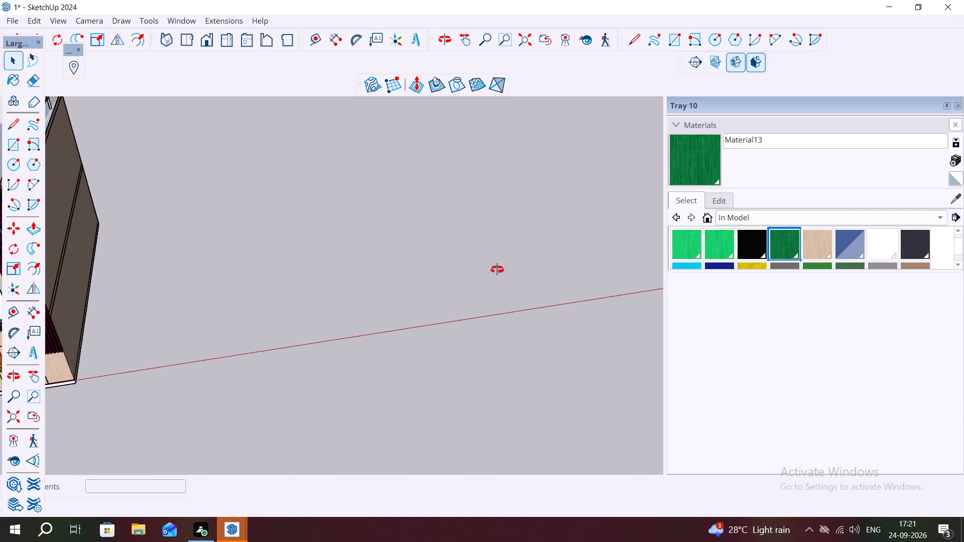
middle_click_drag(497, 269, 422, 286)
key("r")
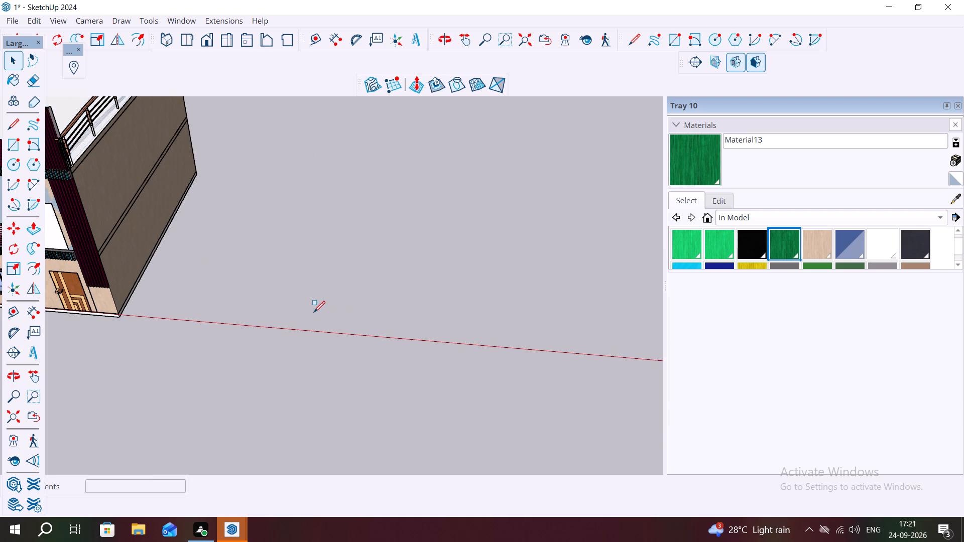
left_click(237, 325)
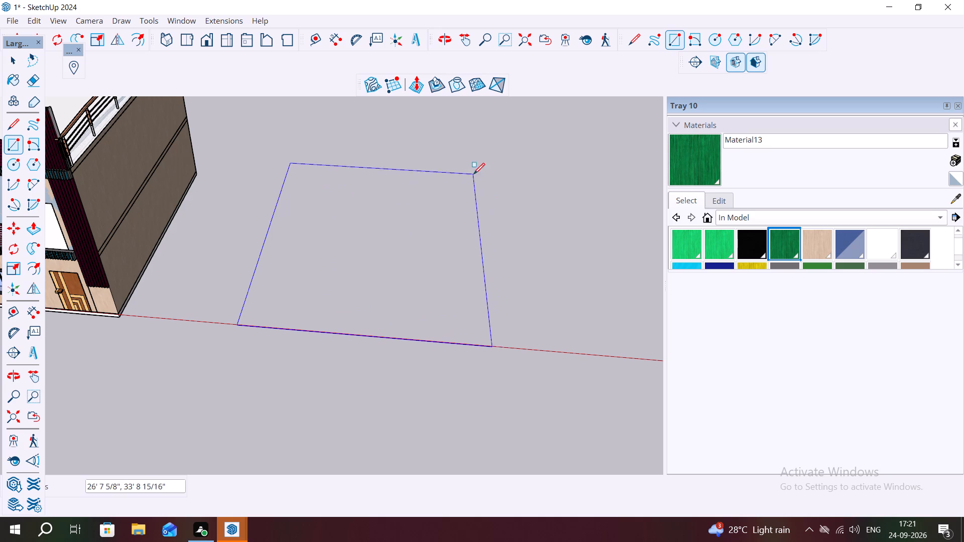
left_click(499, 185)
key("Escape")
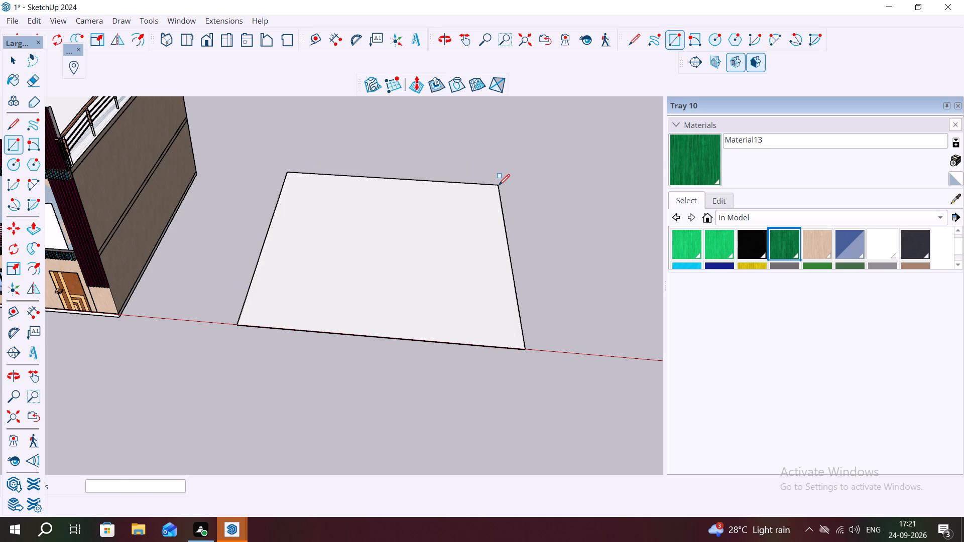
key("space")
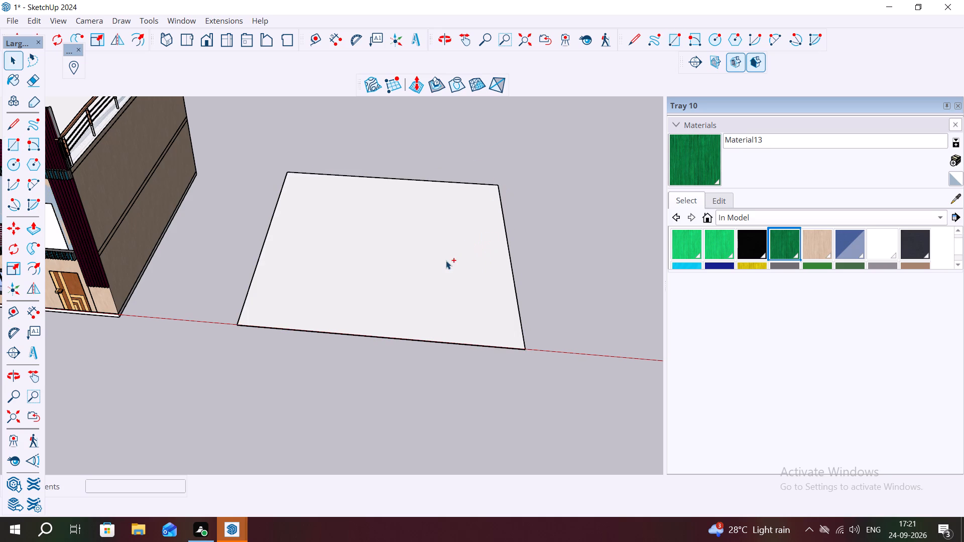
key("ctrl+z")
Draw a rectangle about 23' by 30' on the ground beside the smaller house, close to the red axis.
key("r")
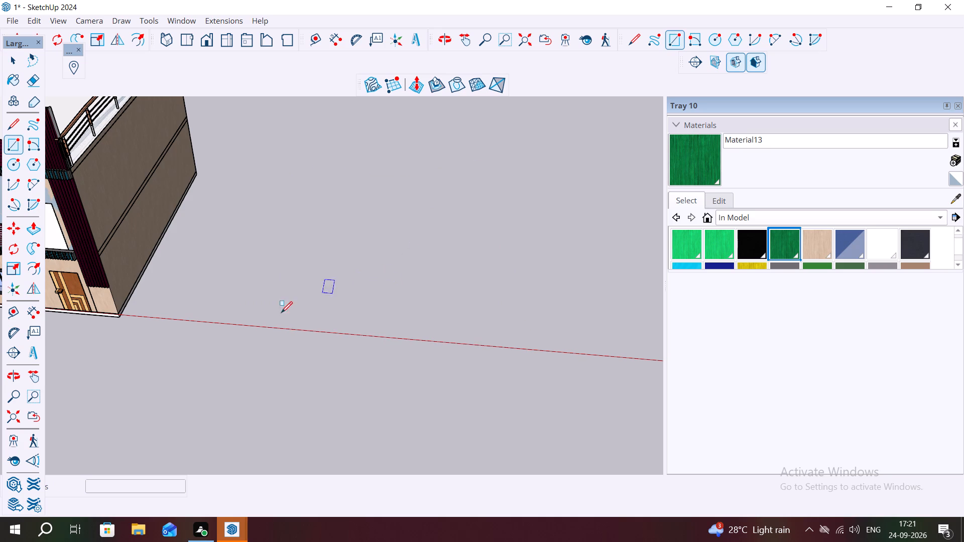
left_click_drag(265, 325, 270, 325)
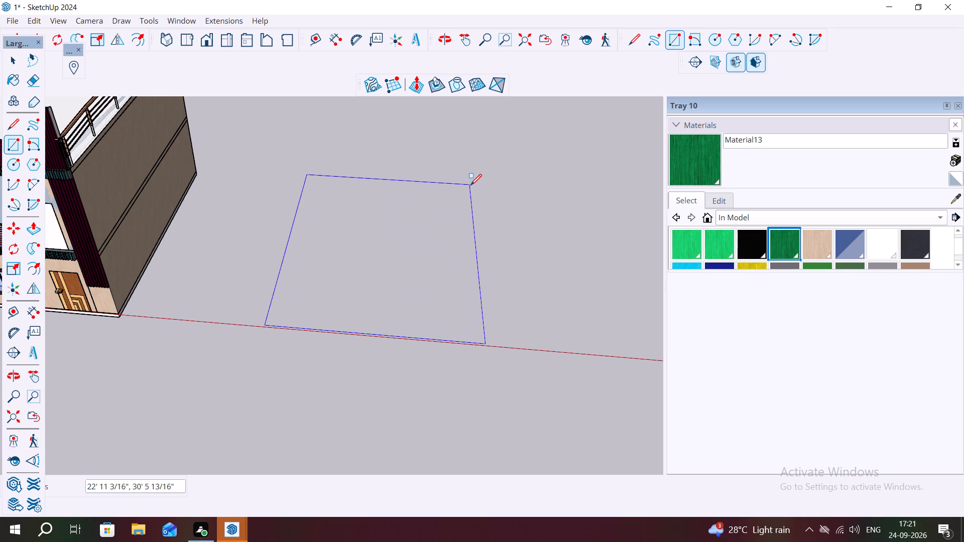
left_click(473, 186)
key("space")
Copy the whole ground rectangle beside the smaller house to about 41' 9" in front of it, across the red axis.
left_click(422, 233)
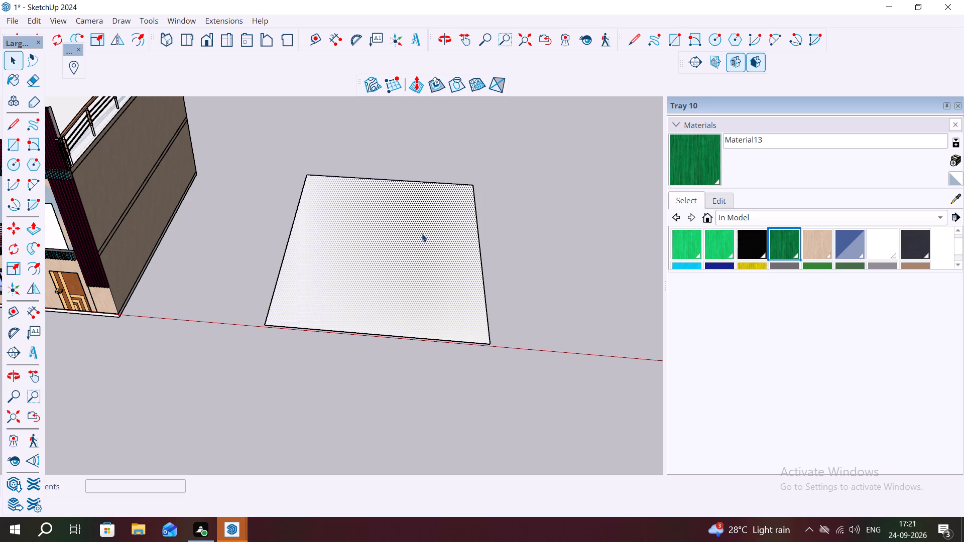
key("space")
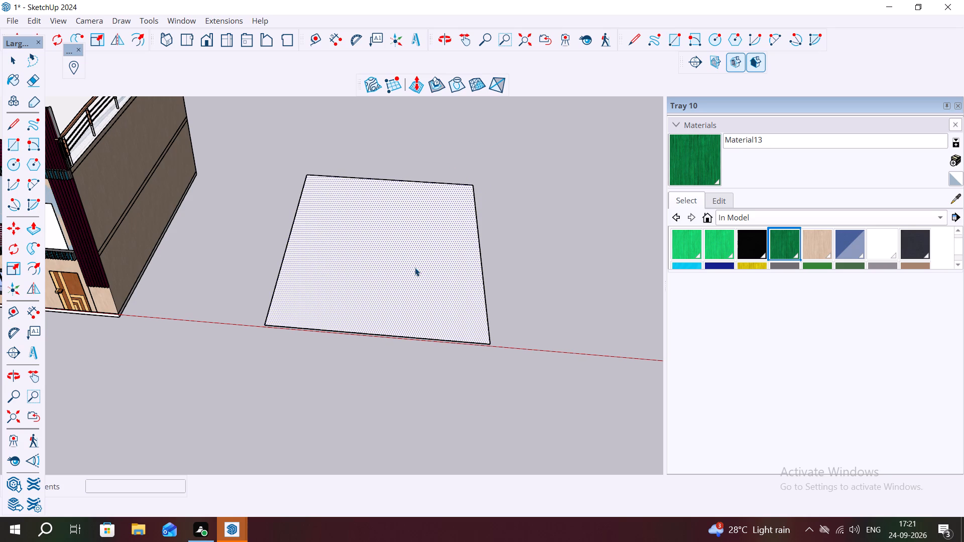
double_click(416, 268)
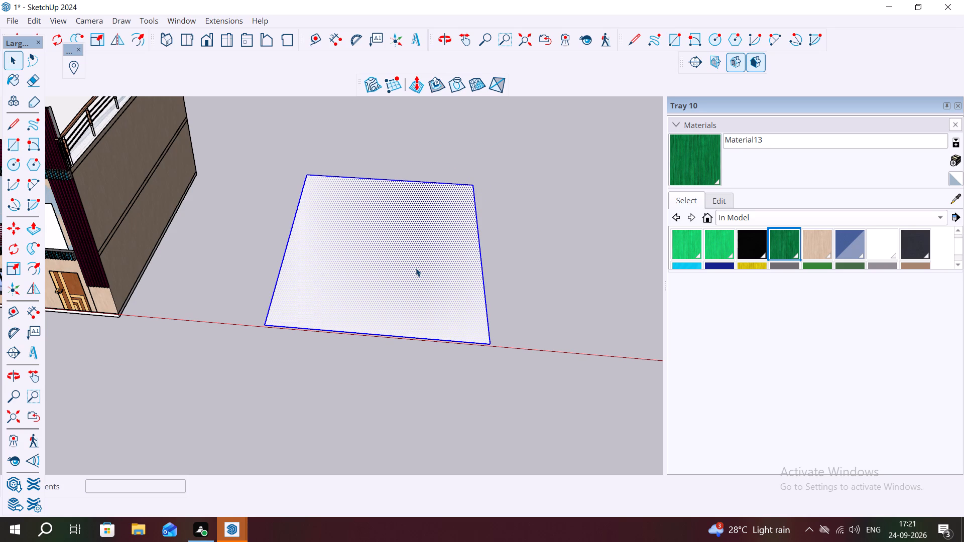
double_click(475, 325)
left_click(475, 325)
key("m")
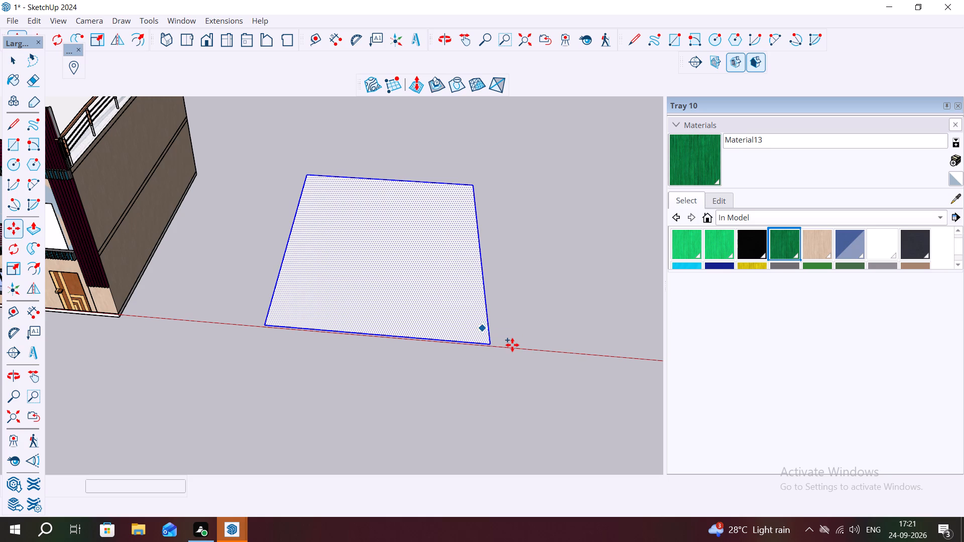
left_click(494, 345)
scroll(526, 297, "down", 7)
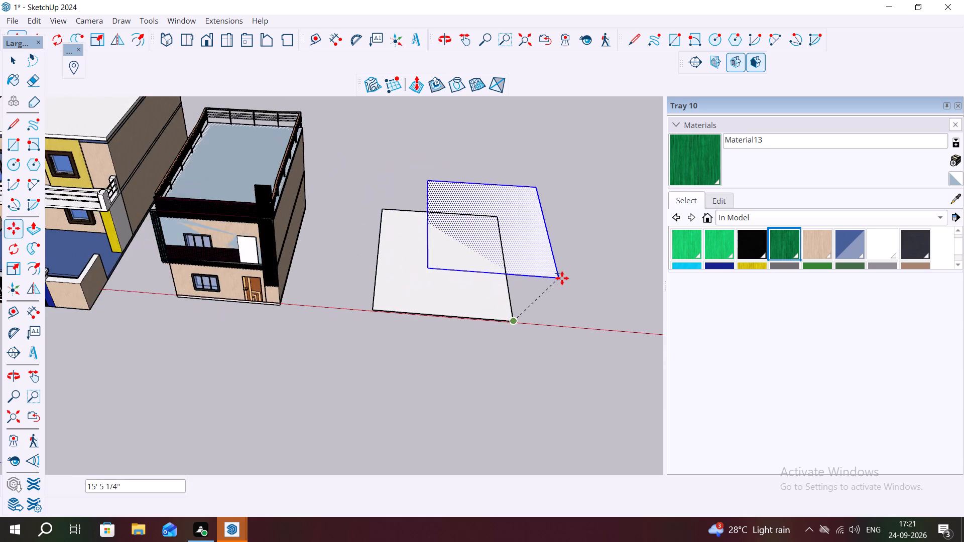
scroll(562, 278, "down", 3)
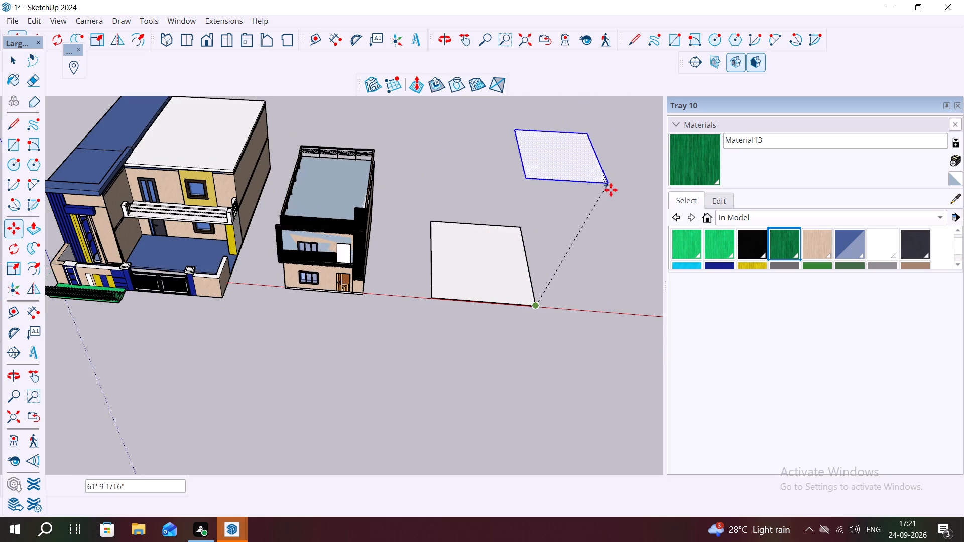
left_click(533, 463)
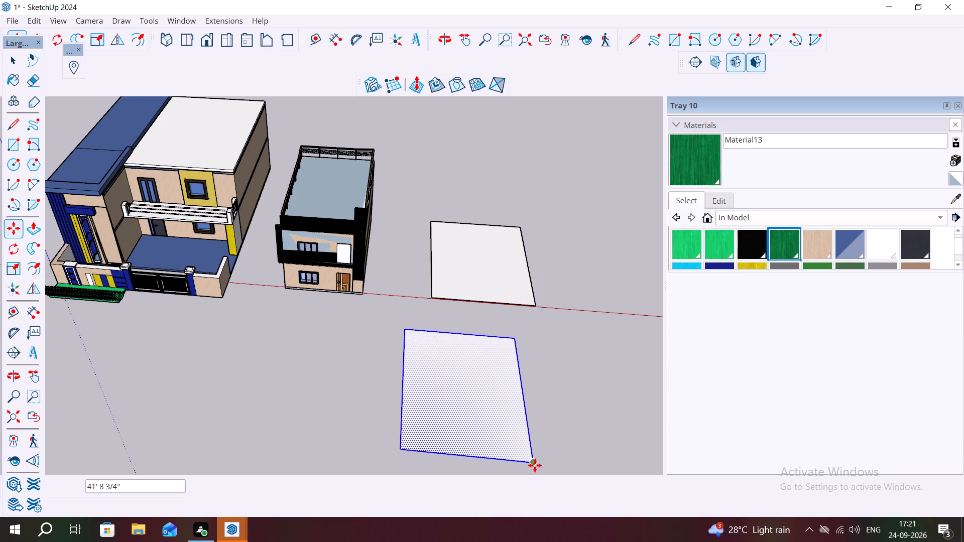
scroll(519, 251, "up", 6)
key("Escape")
key("space")
Offset the outline of the original ground rectangle, beside the smaller house, 9" inward.
left_click(497, 272)
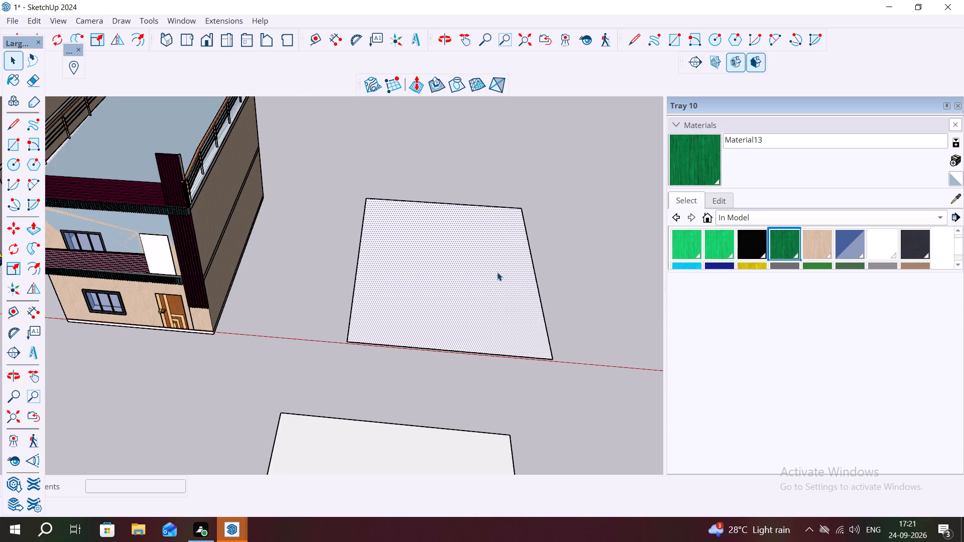
key("f")
left_click(385, 283)
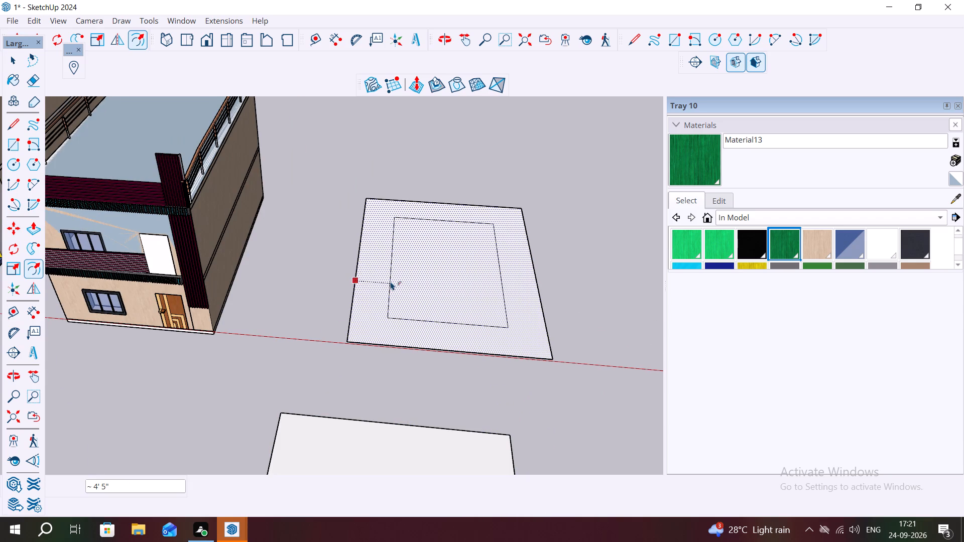
key("6")
key("BackSpace")
key("9")
key("shift+quotedbl")
key("Return")
key("Escape")
key("space")
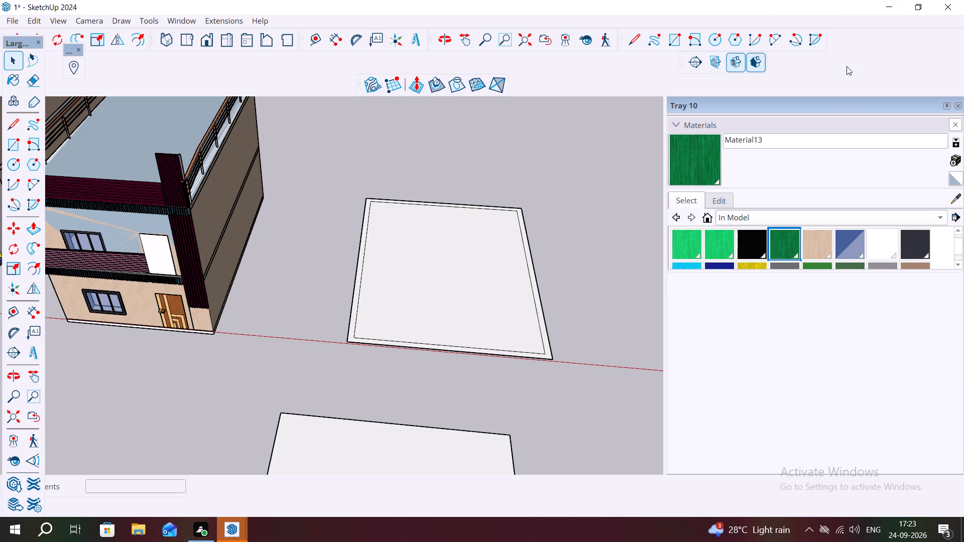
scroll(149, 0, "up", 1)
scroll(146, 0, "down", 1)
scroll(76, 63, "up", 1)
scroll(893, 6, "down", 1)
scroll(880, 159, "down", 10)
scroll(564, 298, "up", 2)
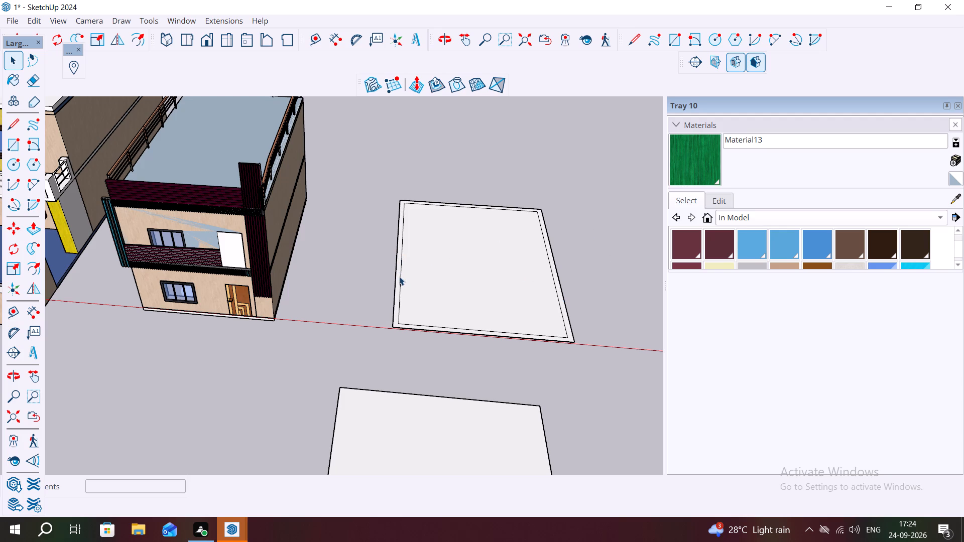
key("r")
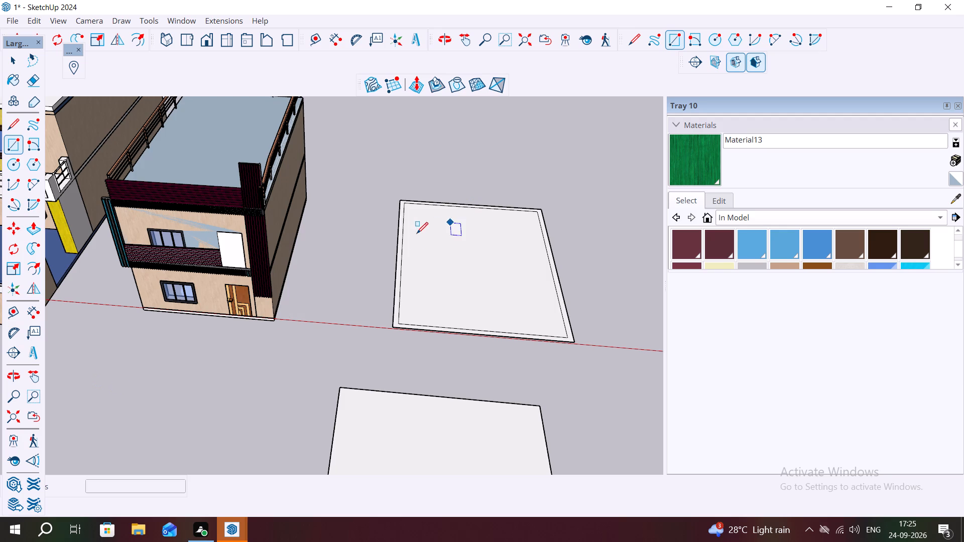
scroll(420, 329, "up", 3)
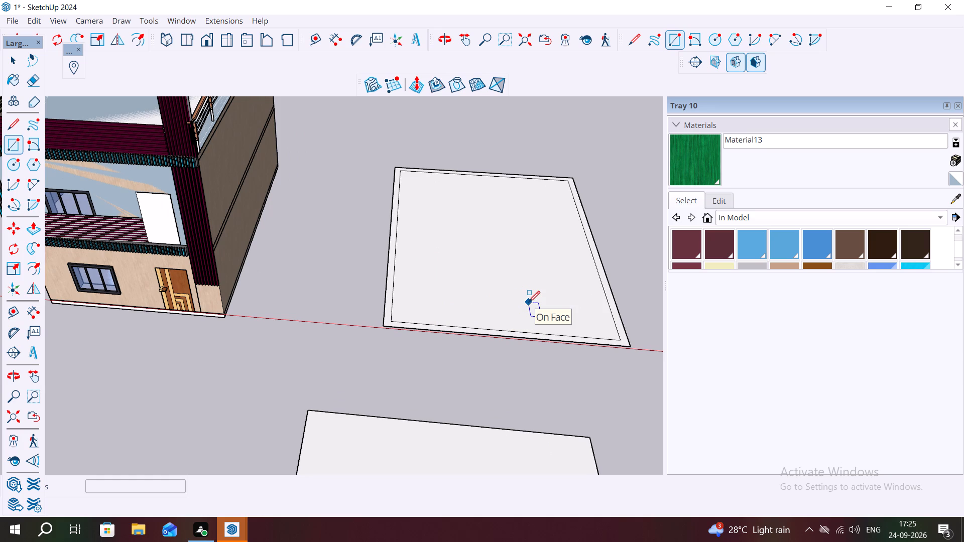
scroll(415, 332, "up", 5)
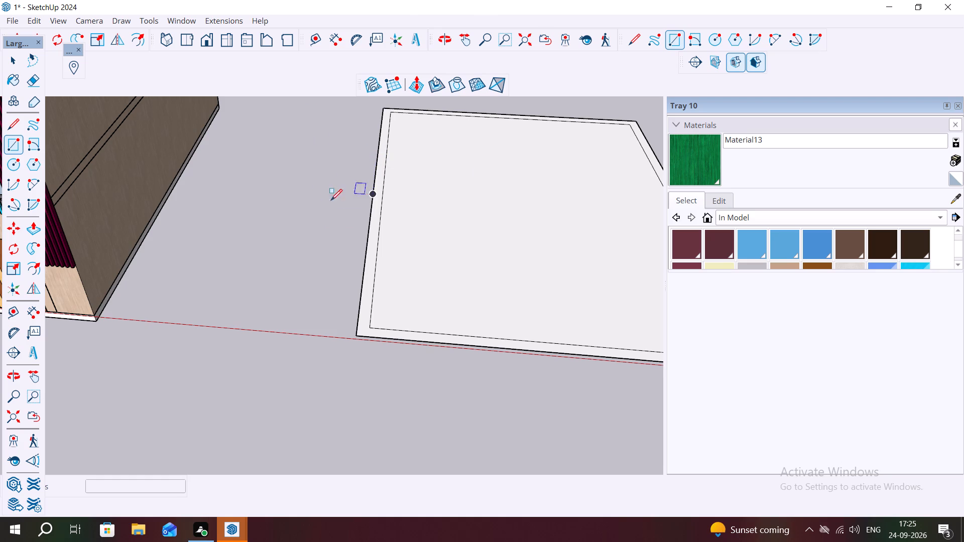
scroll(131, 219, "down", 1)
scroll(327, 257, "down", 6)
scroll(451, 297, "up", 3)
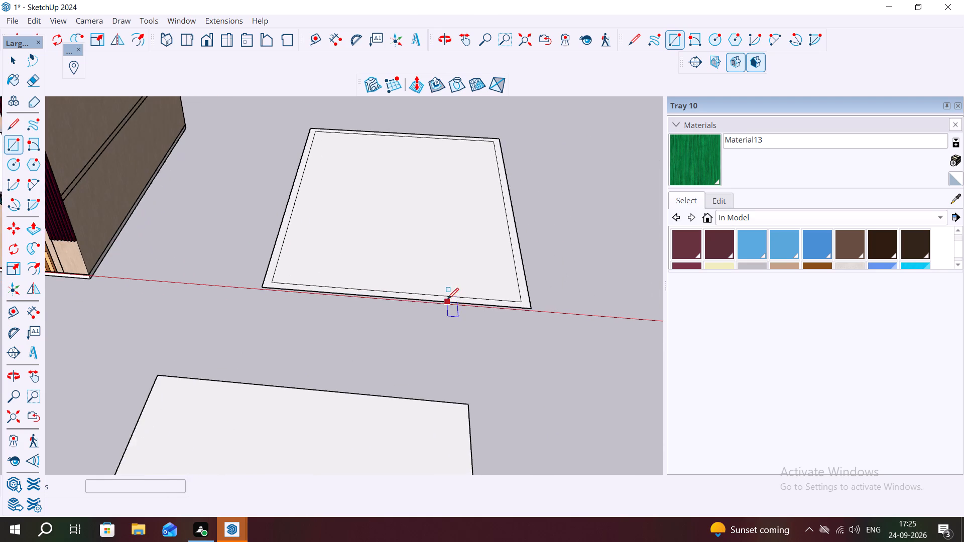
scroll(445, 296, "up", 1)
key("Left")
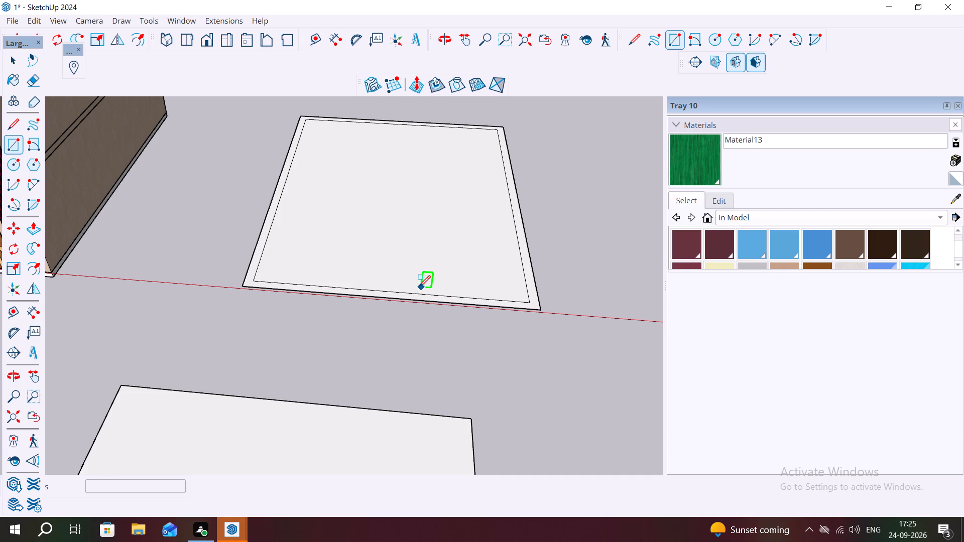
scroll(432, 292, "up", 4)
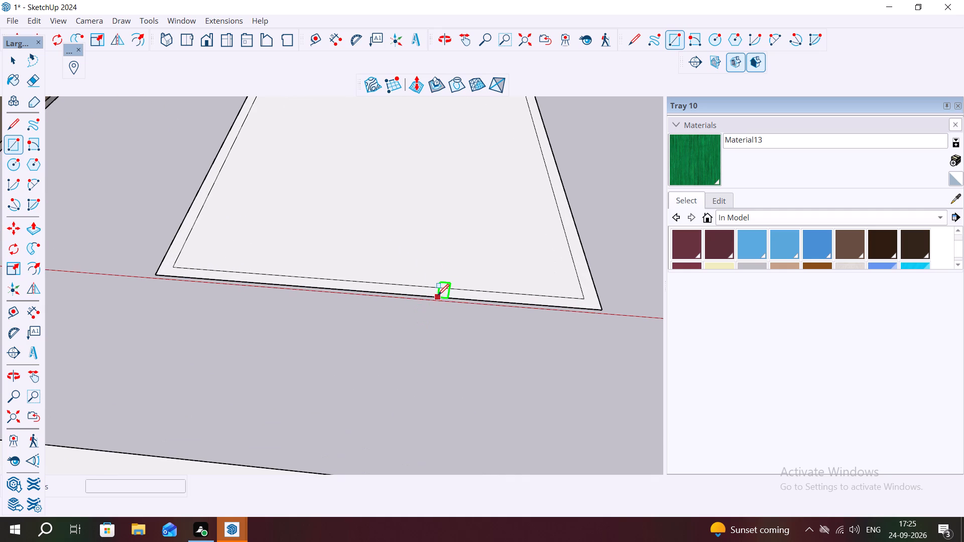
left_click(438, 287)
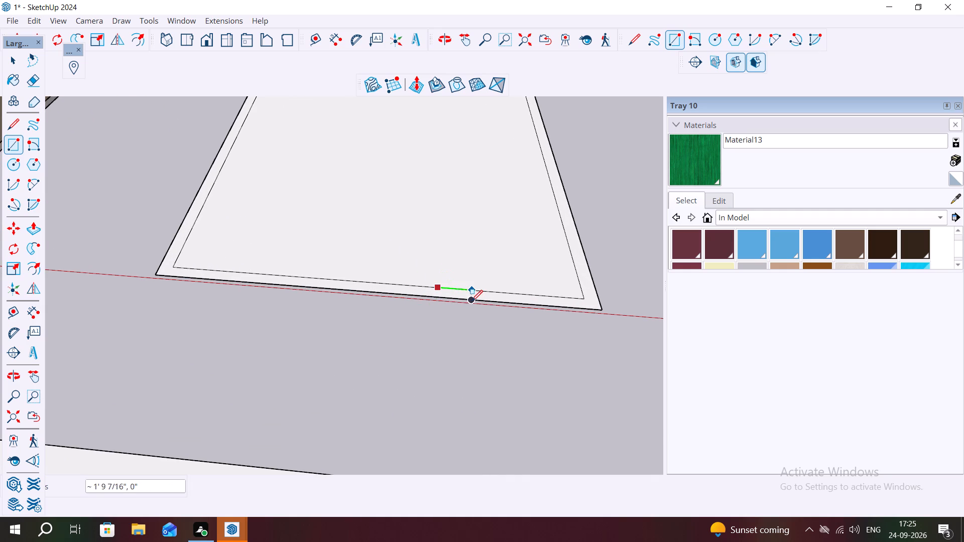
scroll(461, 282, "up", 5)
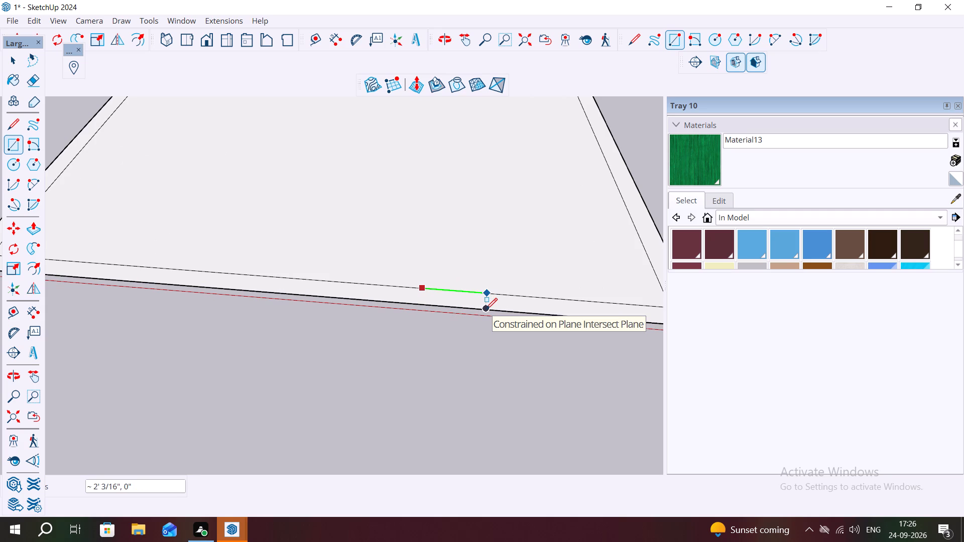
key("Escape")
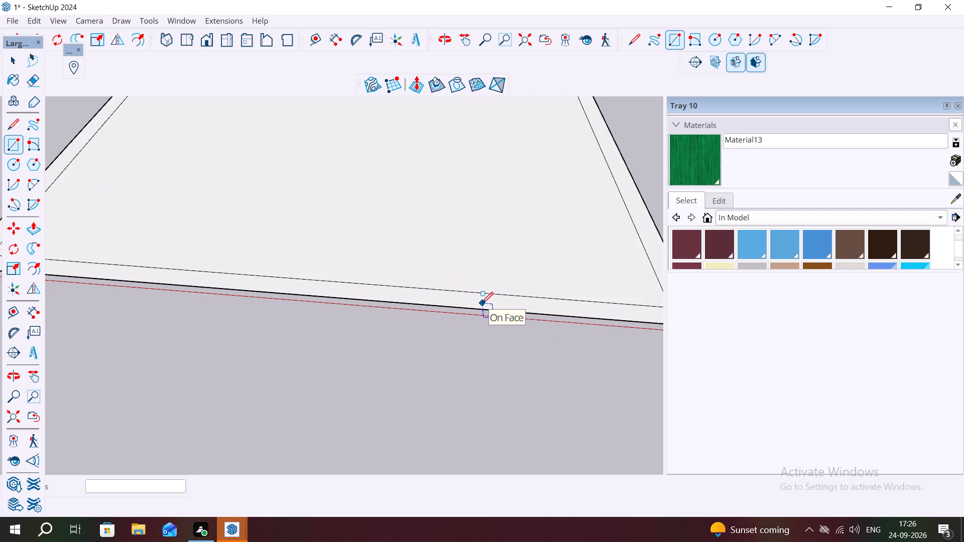
Draw a rectangle about 1' 9 1/2" by 9" across the offset border strip on the side along the red axis.
key("r")
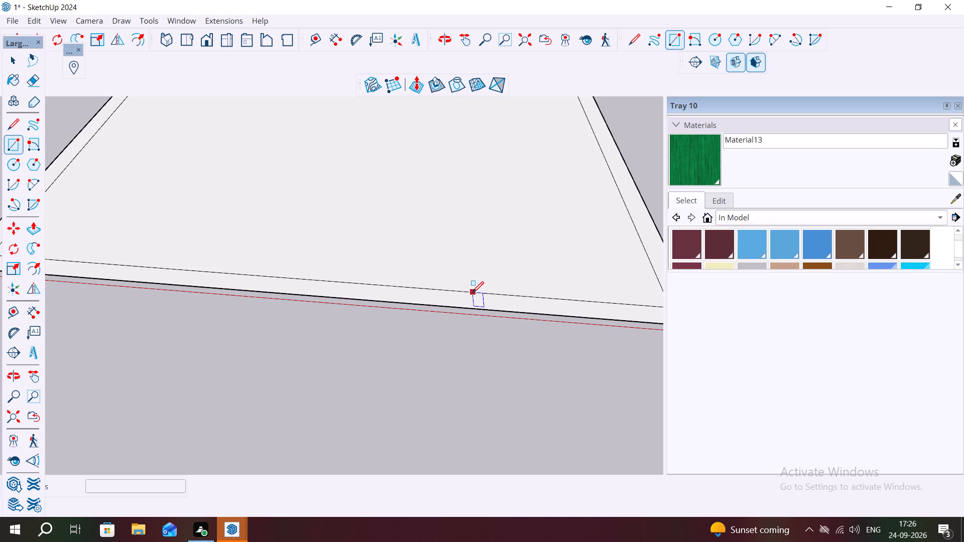
left_click(472, 293)
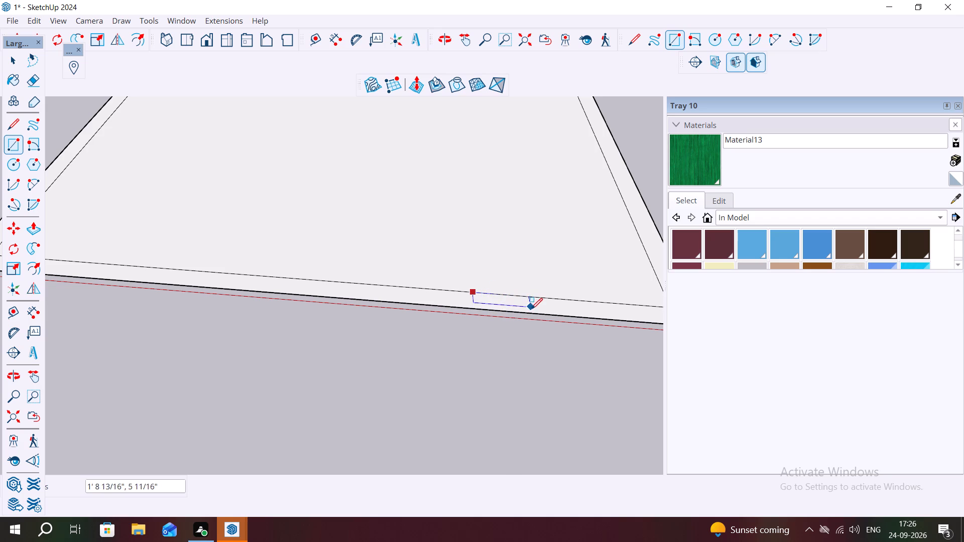
left_click(534, 316)
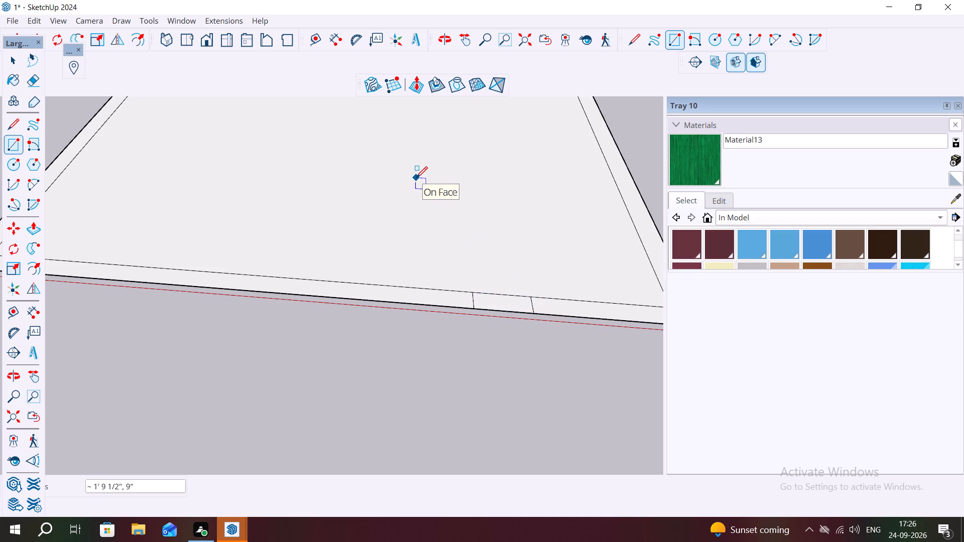
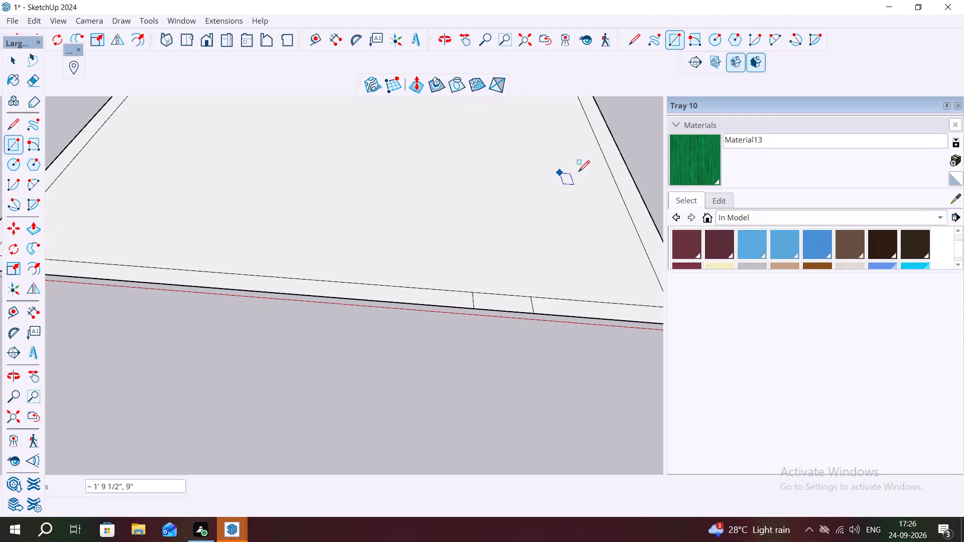
Undo the small rectangle drawn across the wall strip along the front edge of the floor plan.
scroll(599, 251, "down", 4)
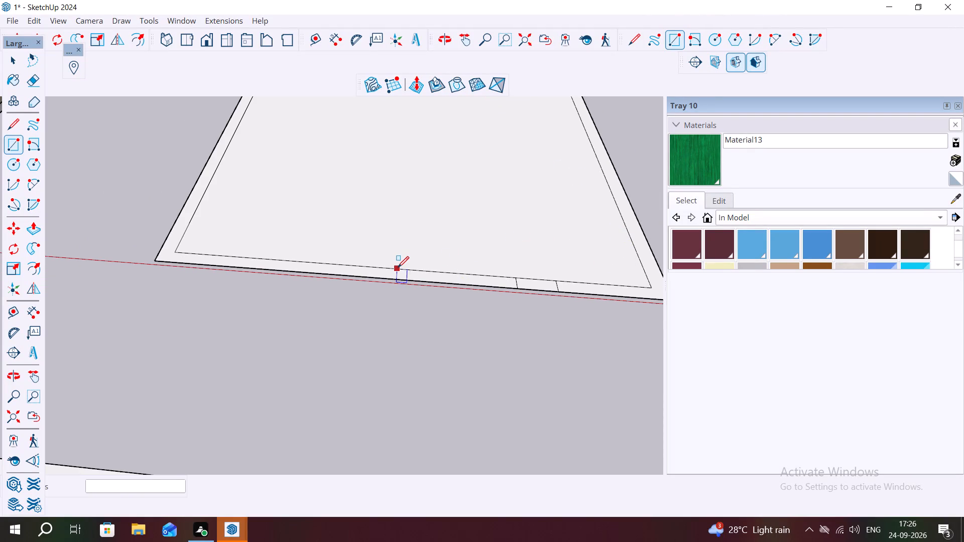
scroll(398, 267, "up", 1)
scroll(346, 276, "up", 2)
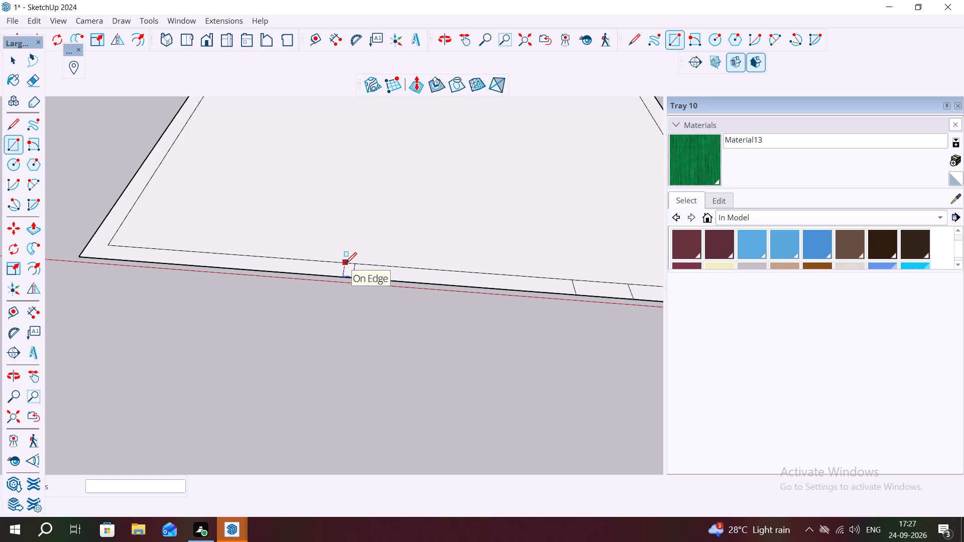
key("Escape")
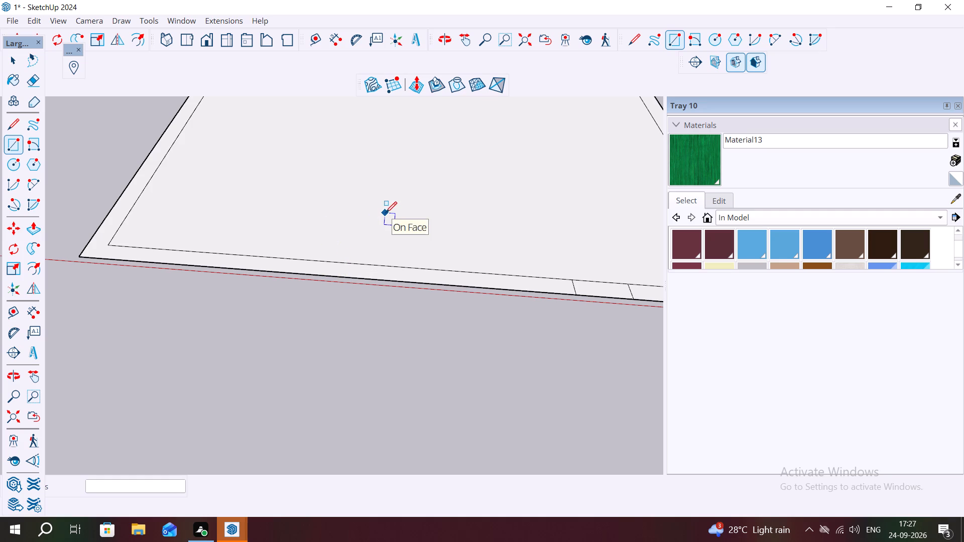
key("ctrl+z")
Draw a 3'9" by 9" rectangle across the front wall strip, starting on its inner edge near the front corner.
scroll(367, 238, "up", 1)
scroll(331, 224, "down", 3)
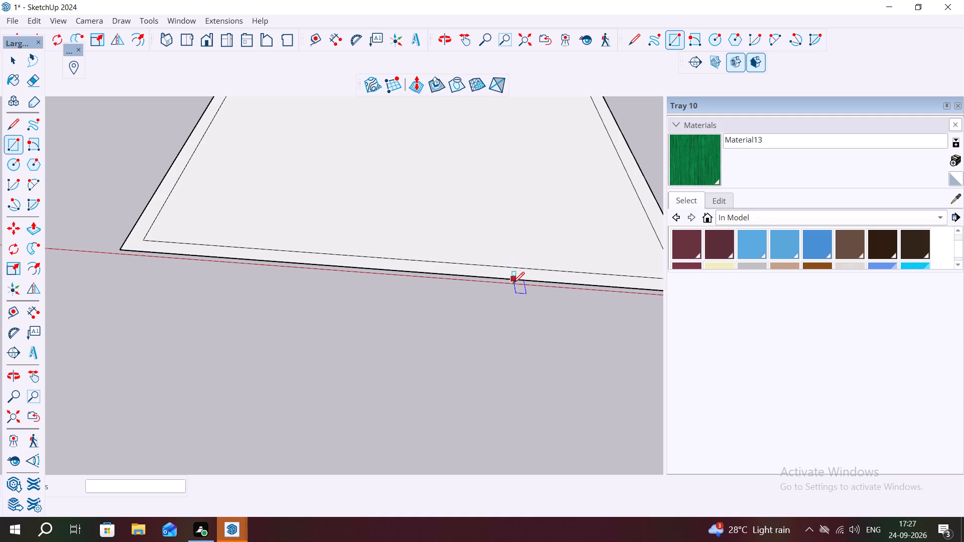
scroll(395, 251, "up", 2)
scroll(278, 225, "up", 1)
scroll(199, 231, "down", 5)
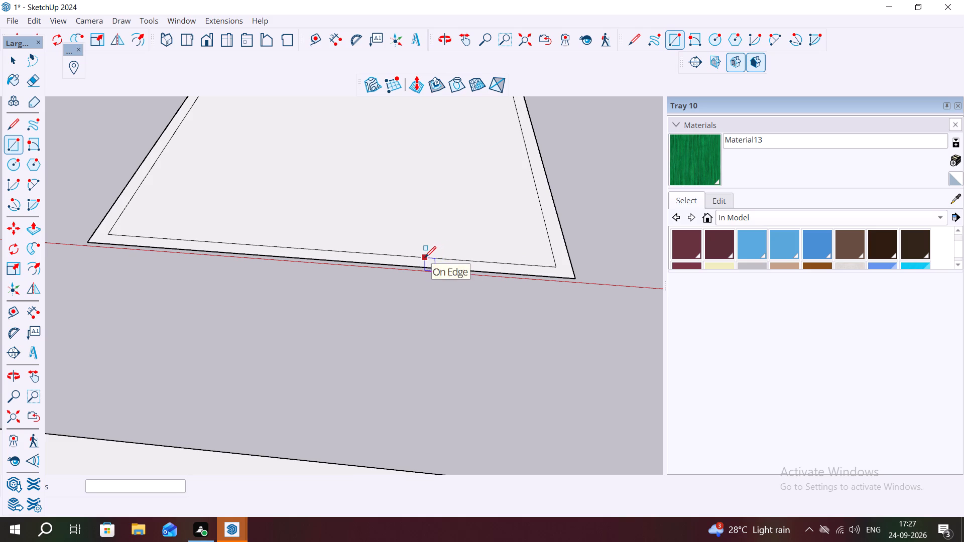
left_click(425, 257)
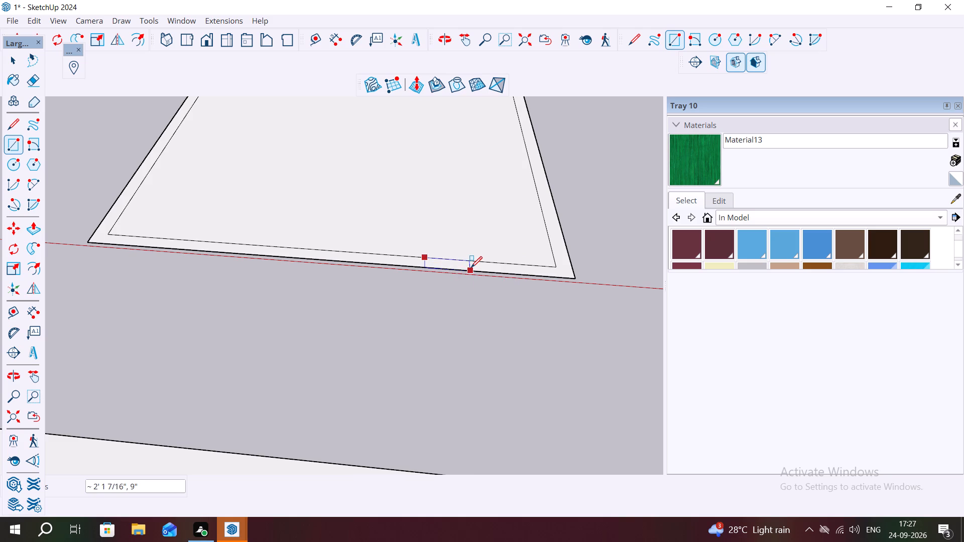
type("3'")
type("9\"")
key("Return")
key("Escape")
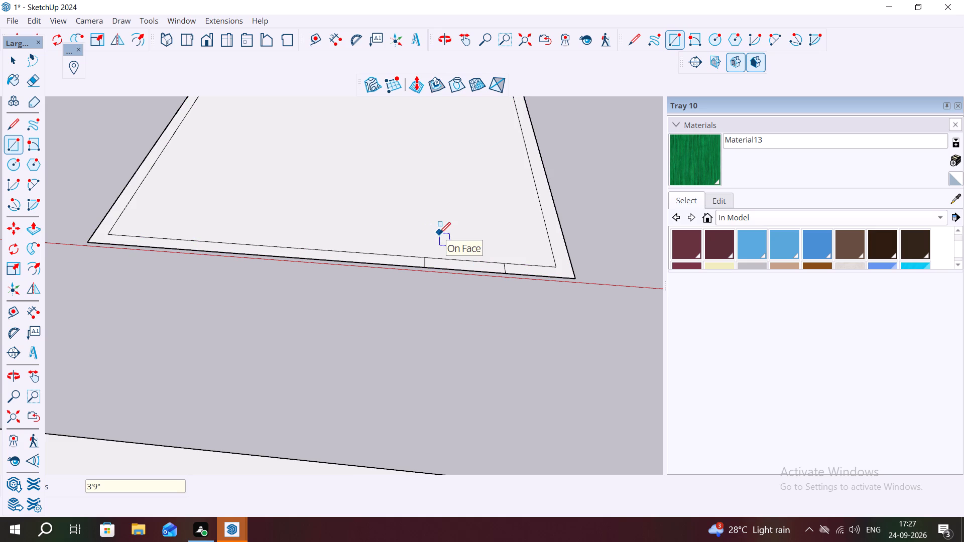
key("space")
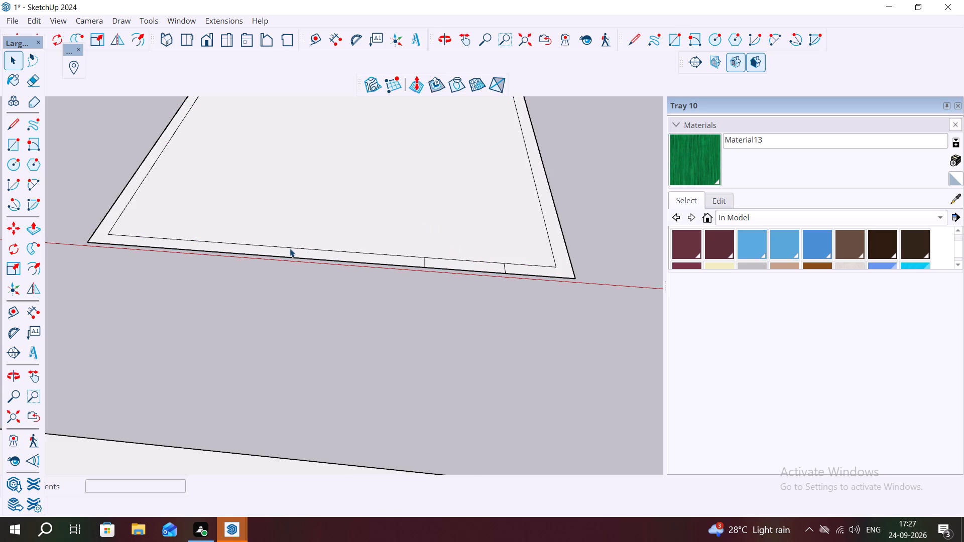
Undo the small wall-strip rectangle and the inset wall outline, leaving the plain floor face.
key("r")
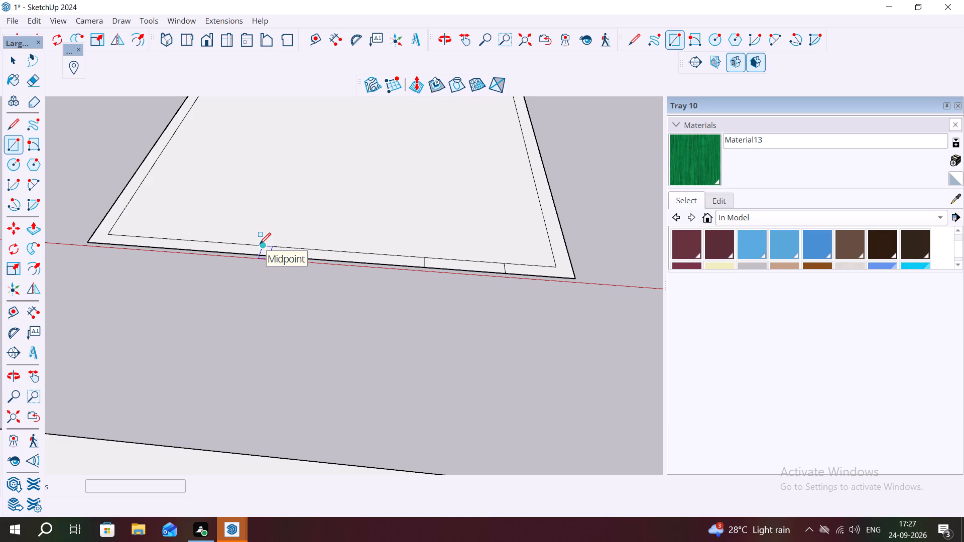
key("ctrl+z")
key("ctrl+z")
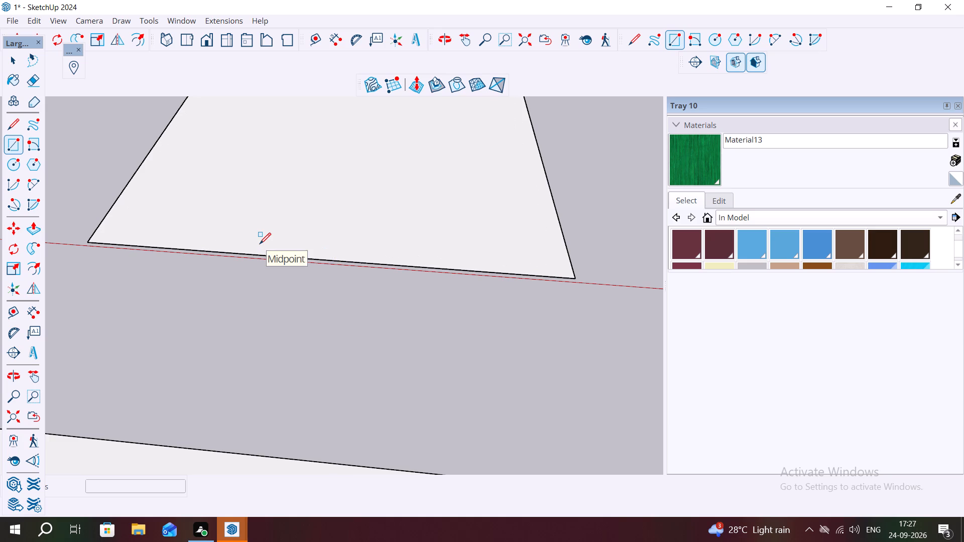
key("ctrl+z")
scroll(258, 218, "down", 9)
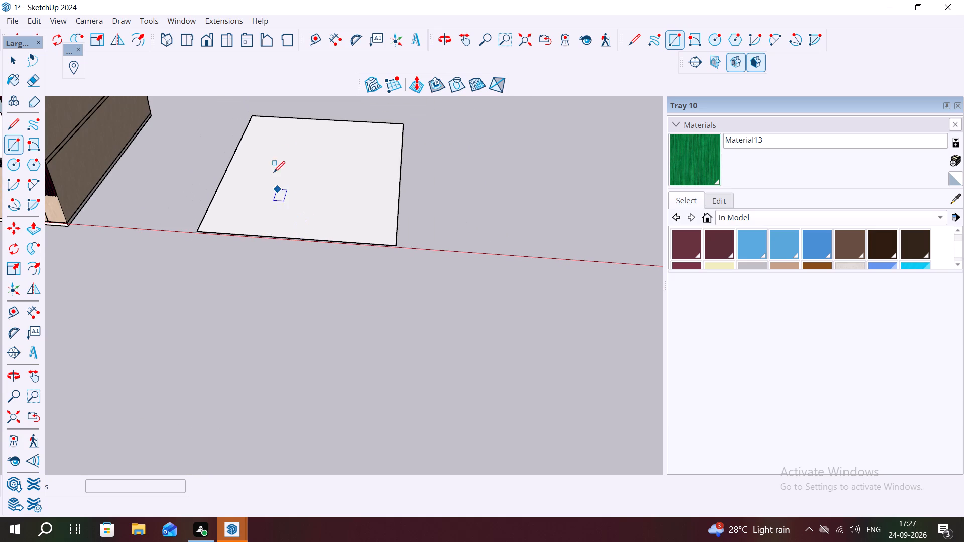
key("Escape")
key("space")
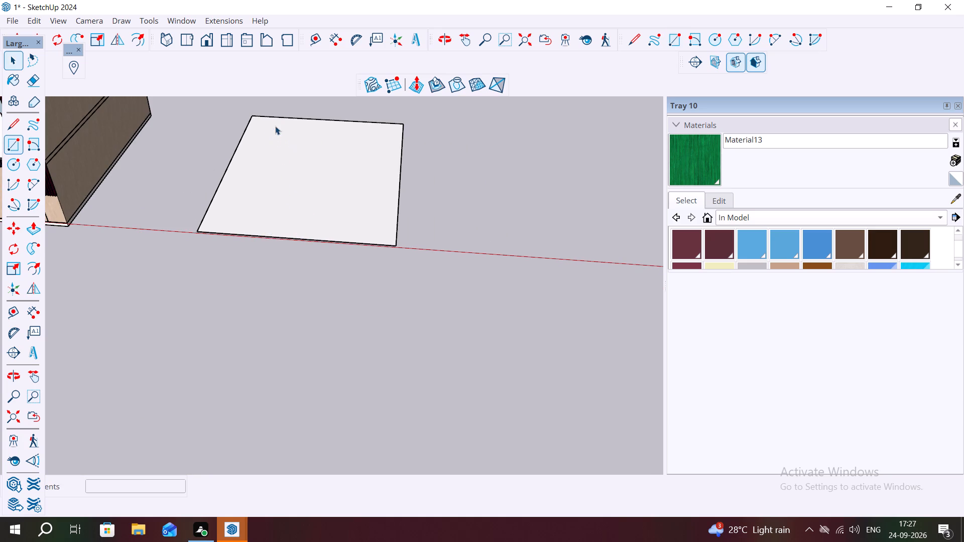
Offset the outline of the plain floor face inward by 9" to form the wall strip.
left_click(274, 175)
key("f")
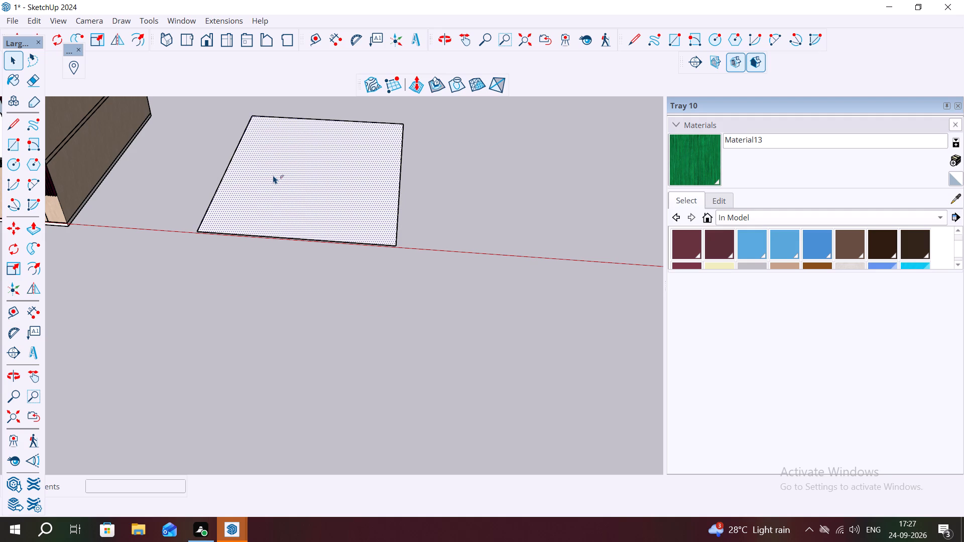
left_click(226, 167)
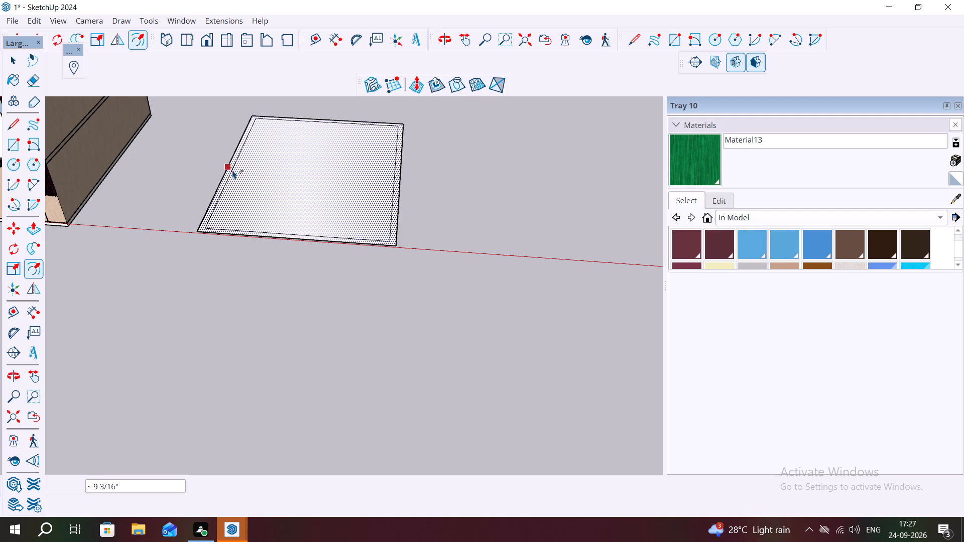
type("9\"")
key("Return")
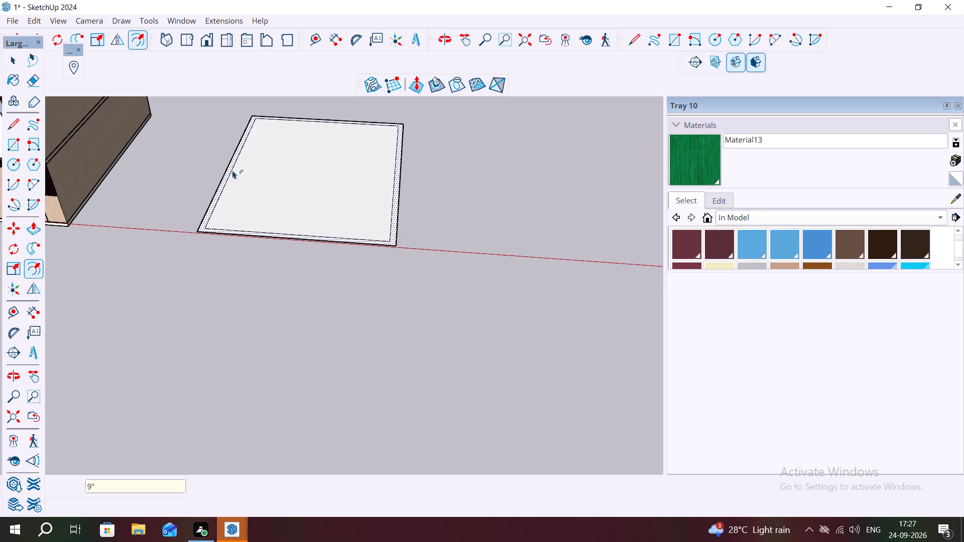
key("Escape")
scroll(245, 223, "up", 2)
key("Escape")
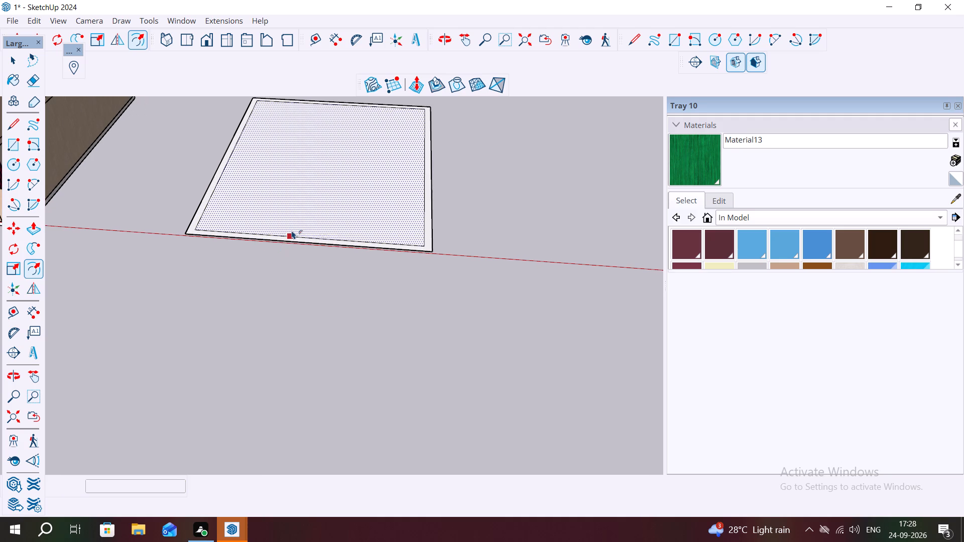
key("Escape")
key("space")
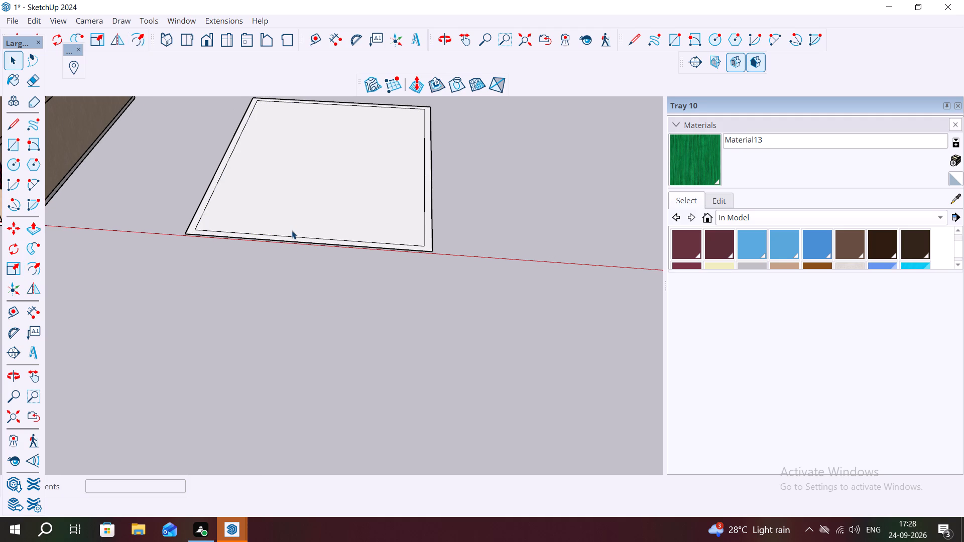
Draw a 3'9" by 9" rectangle across the front wall strip, starting on its inner edge near the front corner.
key("r")
scroll(341, 233, "up", 4)
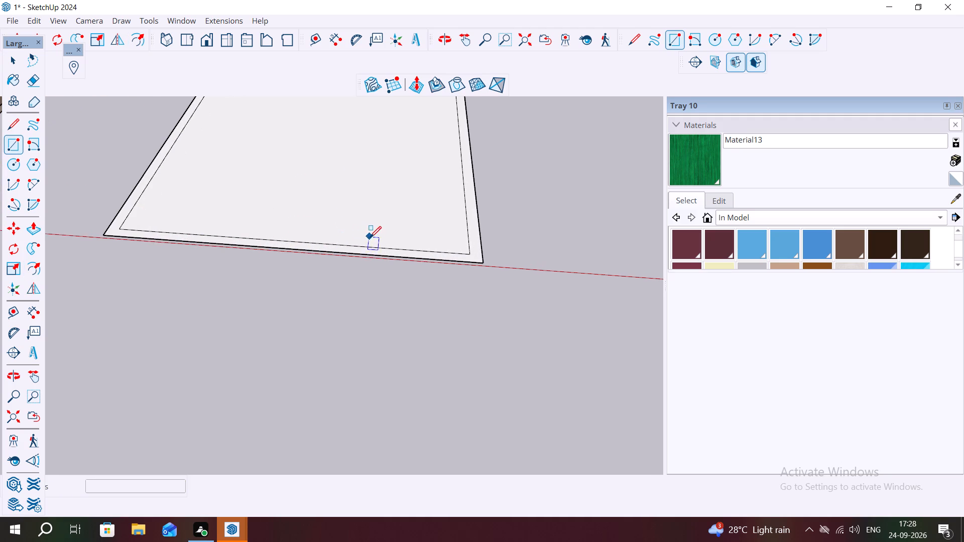
left_click(374, 245)
type("3'")
type("9\"")
key("Return")
key("space")
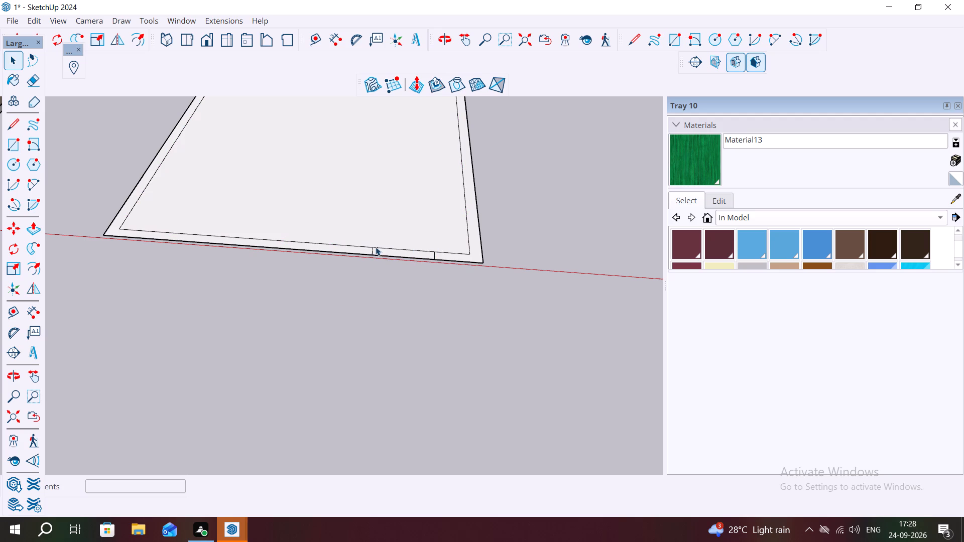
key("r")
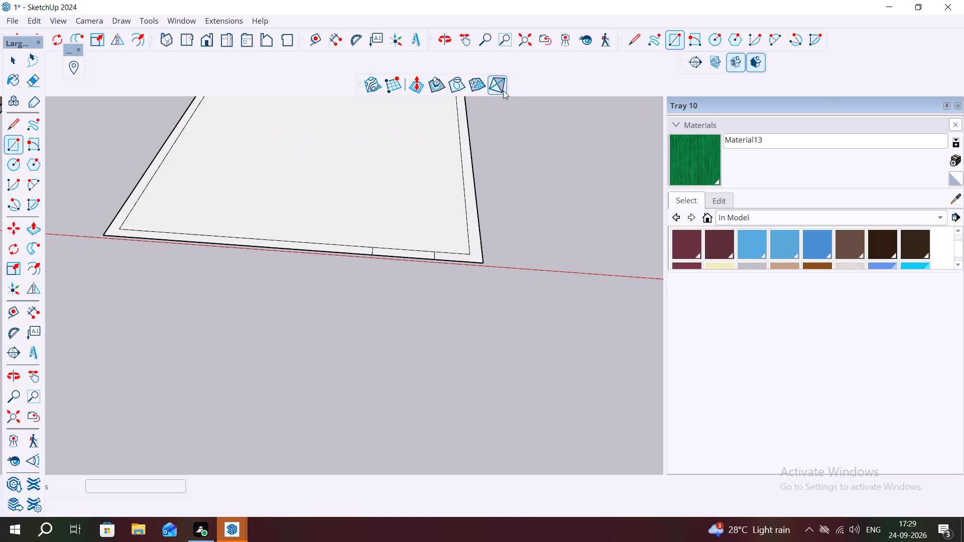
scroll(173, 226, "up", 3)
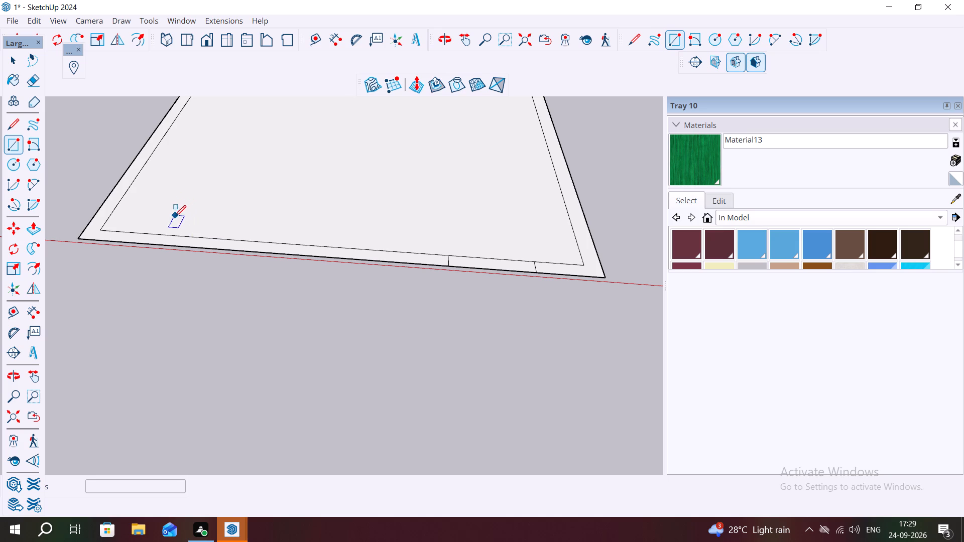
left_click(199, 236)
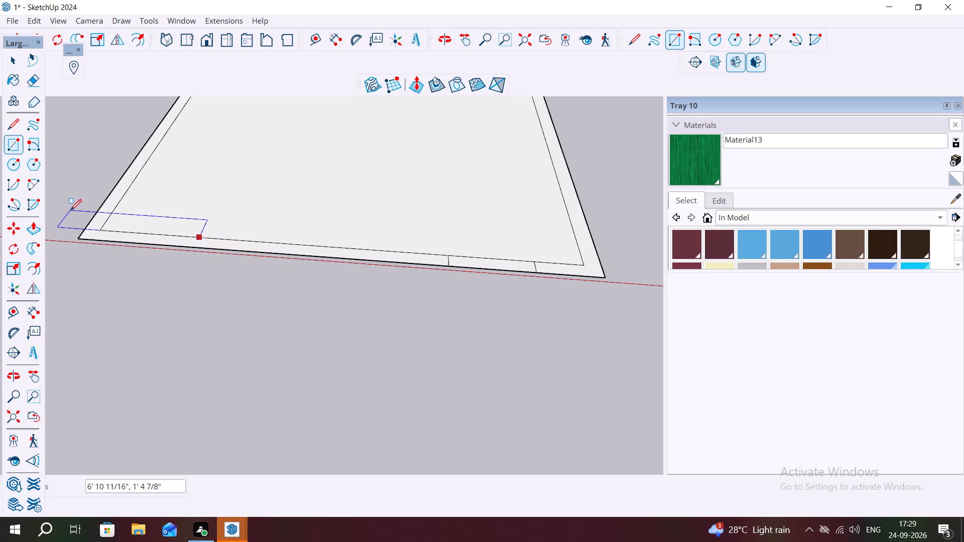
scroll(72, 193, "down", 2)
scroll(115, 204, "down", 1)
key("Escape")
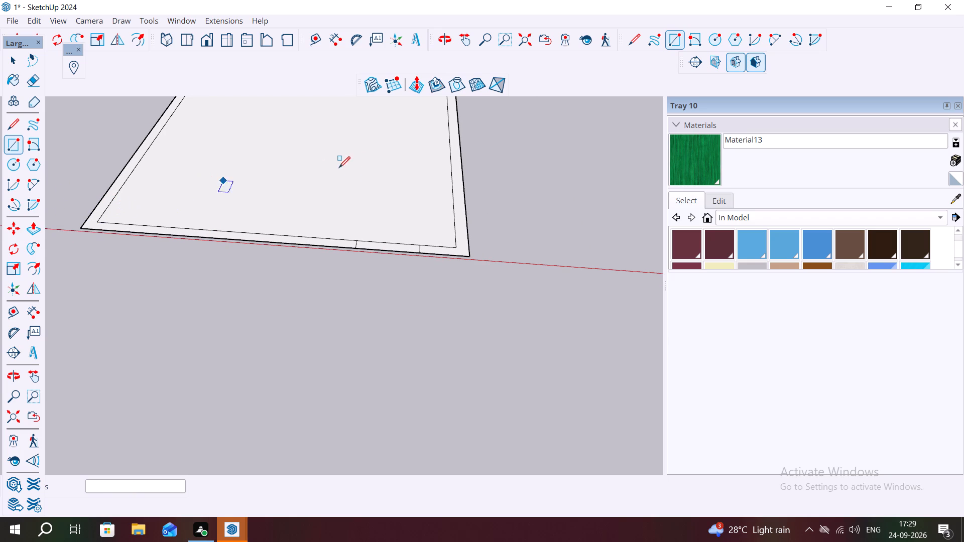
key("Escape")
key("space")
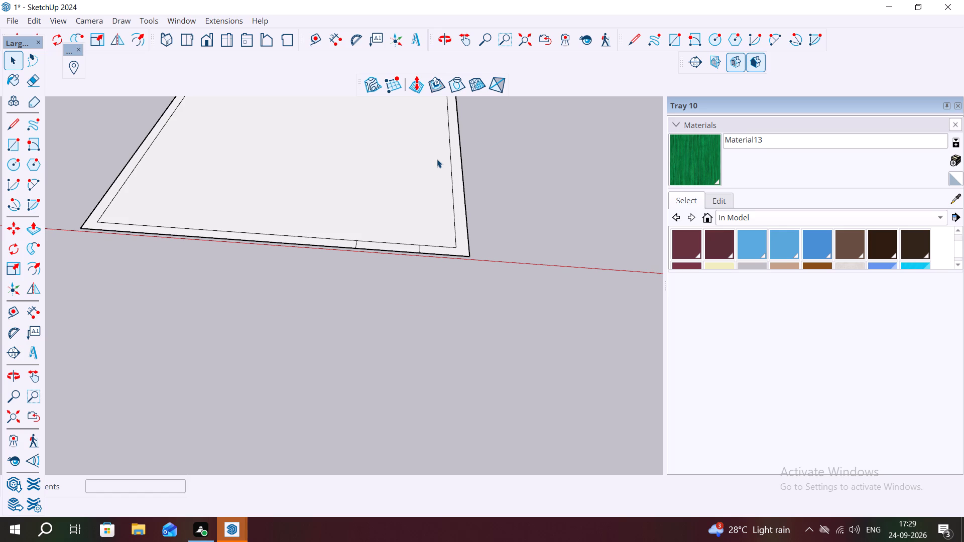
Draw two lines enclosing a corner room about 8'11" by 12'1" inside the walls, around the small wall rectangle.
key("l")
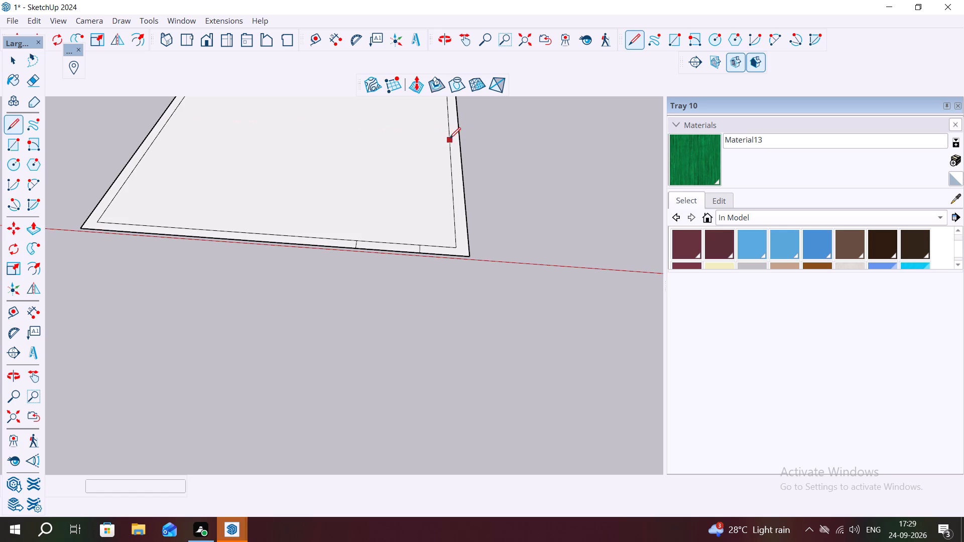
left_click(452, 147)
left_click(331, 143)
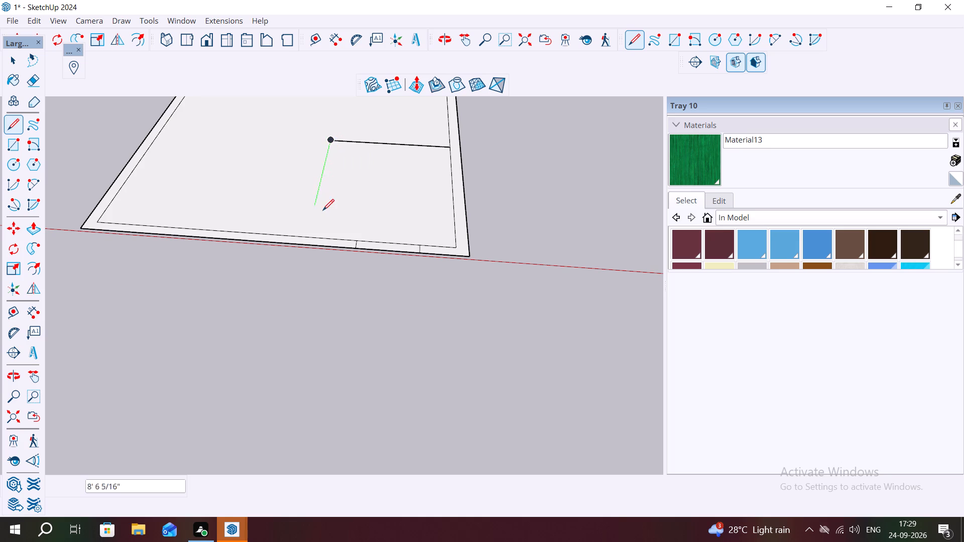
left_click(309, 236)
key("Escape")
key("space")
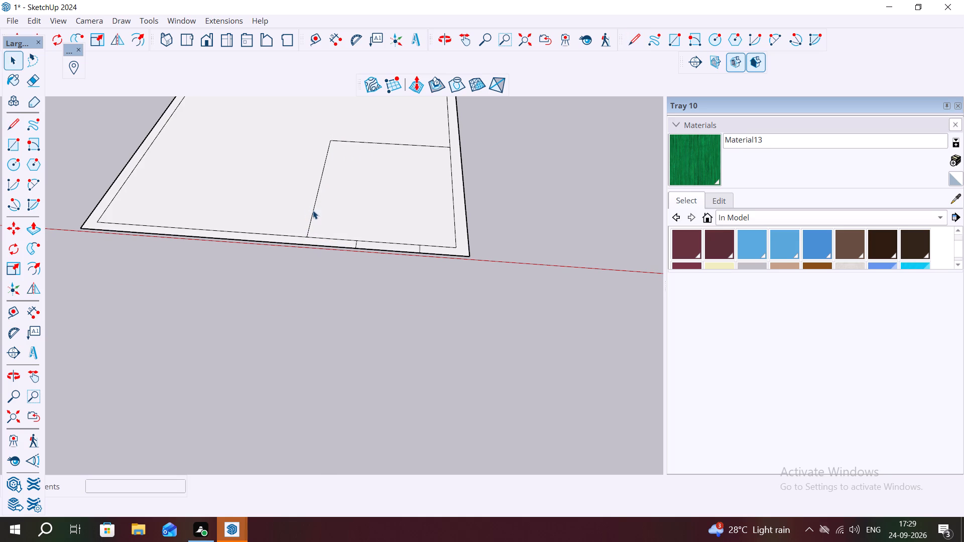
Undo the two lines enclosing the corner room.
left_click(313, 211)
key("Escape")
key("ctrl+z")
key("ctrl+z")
Draw a rectangle about 9'6" by 8' inside the walls, starting at the inner front corner beside the small wall rectangle.
key("r")
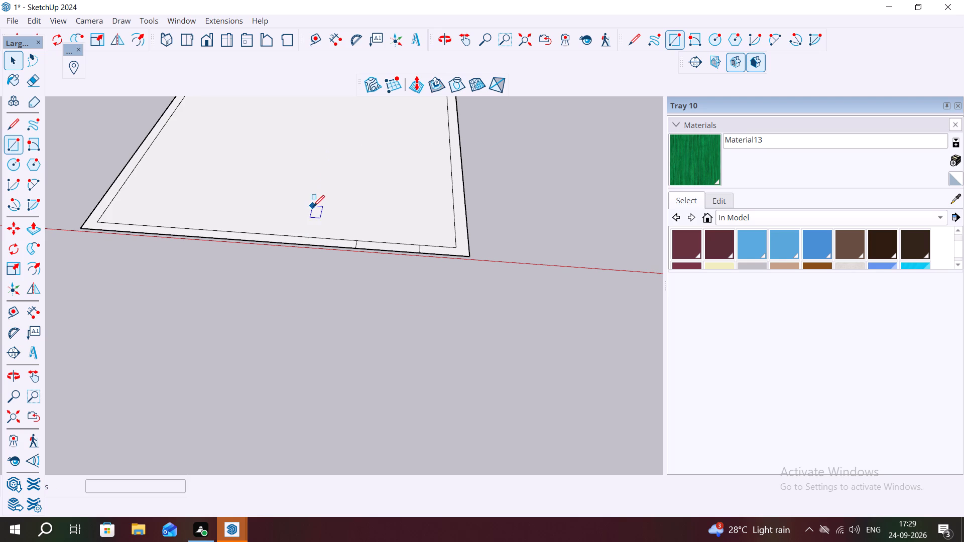
left_click(454, 246)
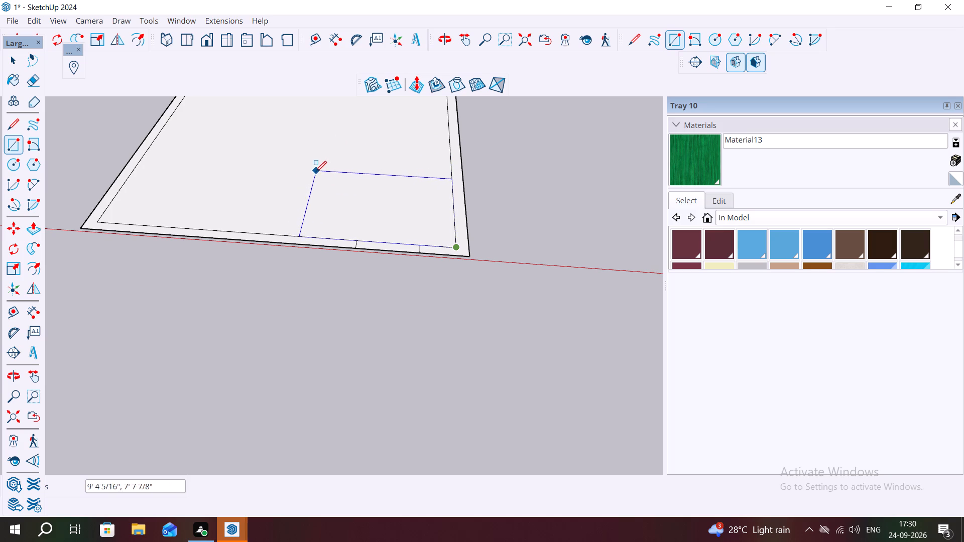
left_click(315, 169)
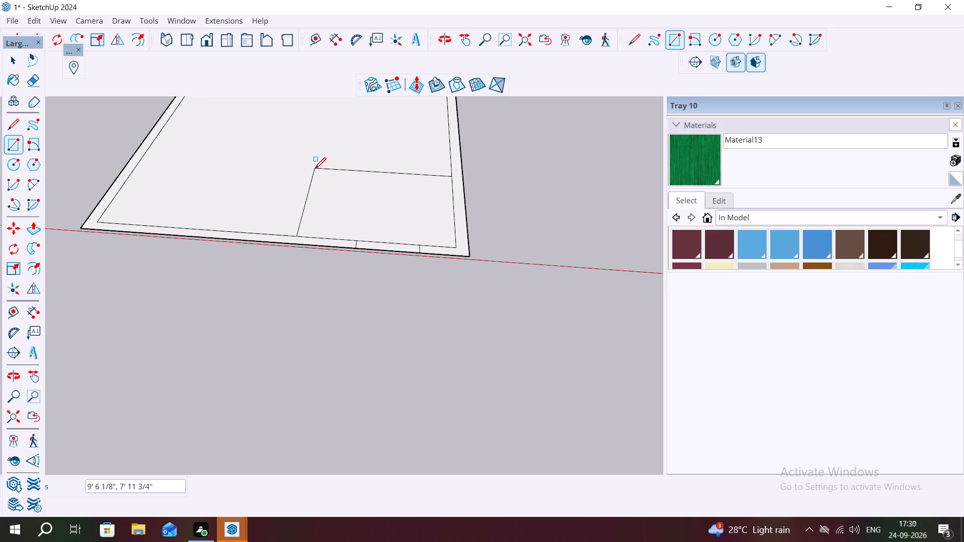
key("Escape")
key("space")
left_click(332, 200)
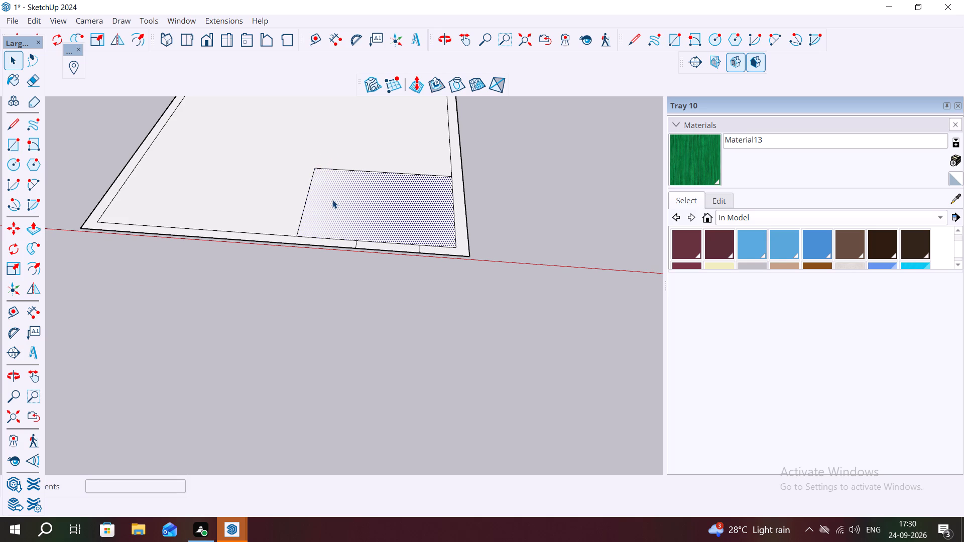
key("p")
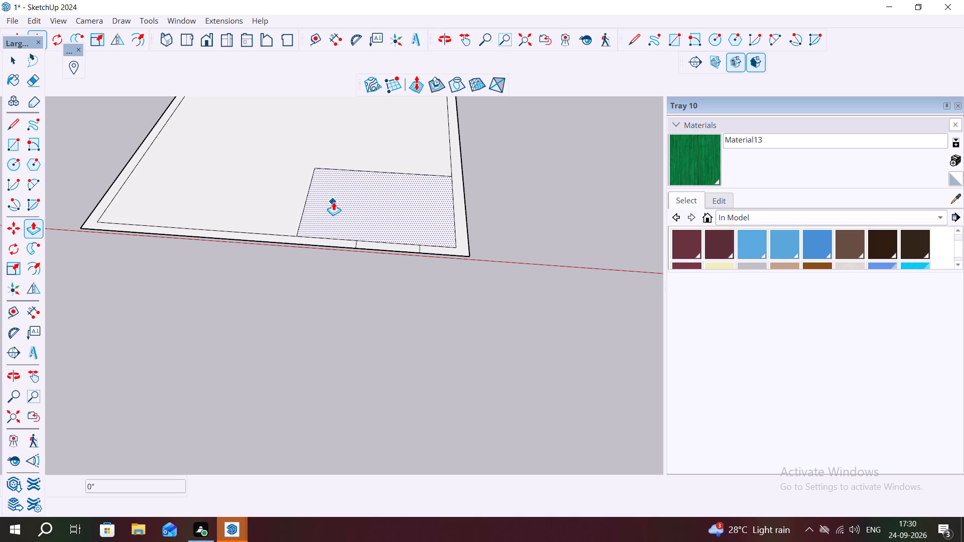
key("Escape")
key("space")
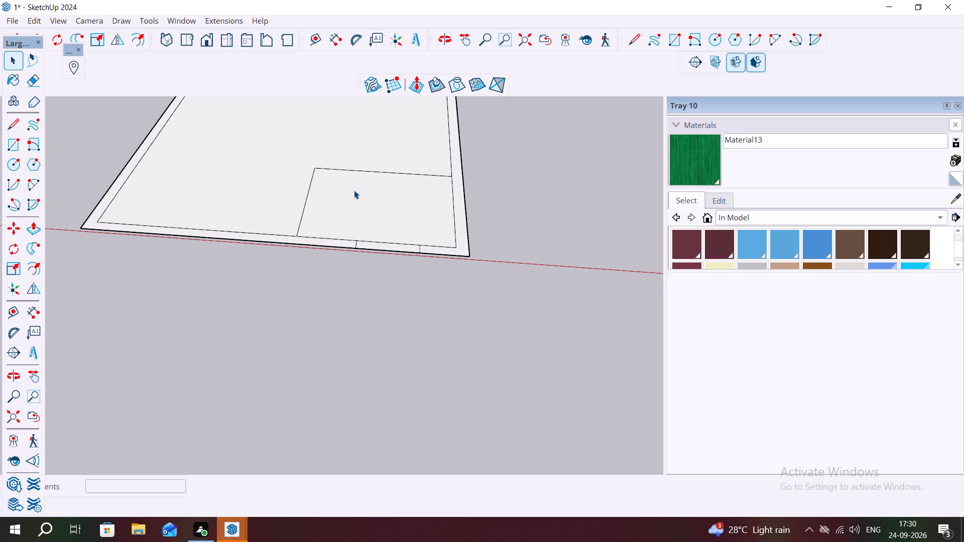
Offset the corner room rectangle inward by 9".
key("f")
left_click(316, 201)
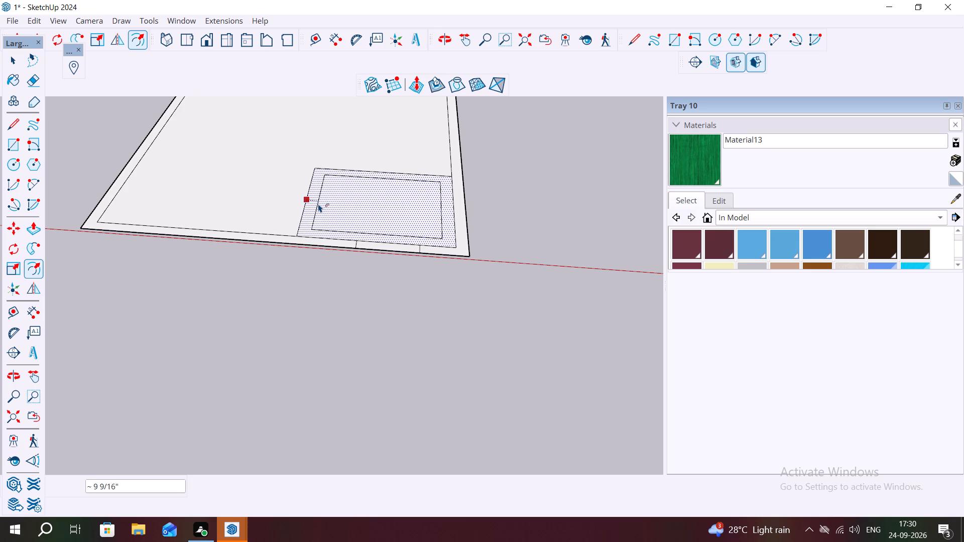
type("9\"")
key("Return")
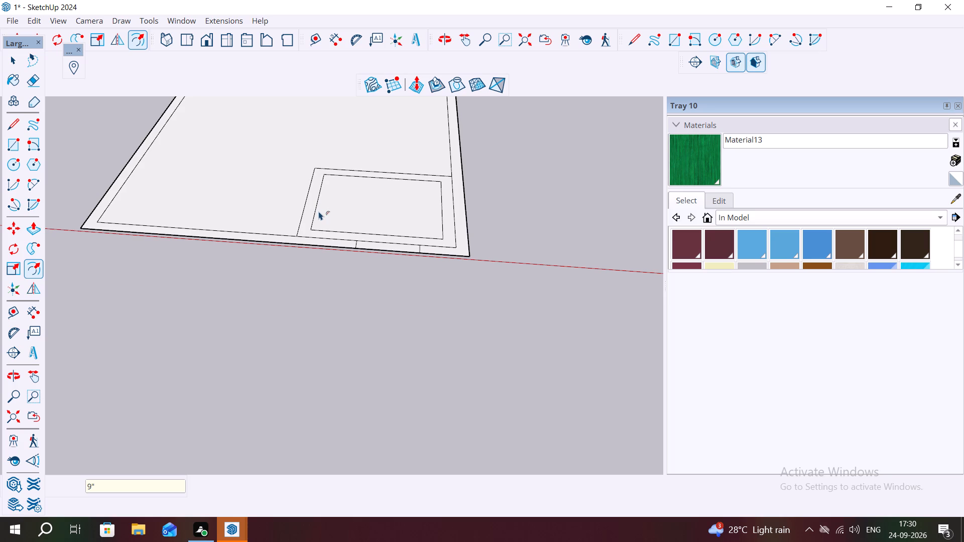
scroll(314, 219, "up", 3)
middle_click_drag(321, 236, 327, 274)
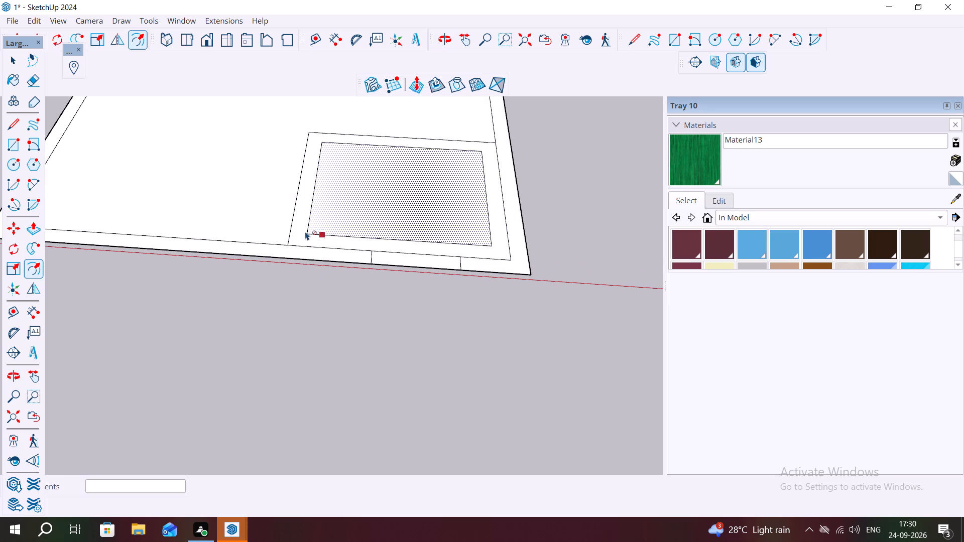
key("Escape")
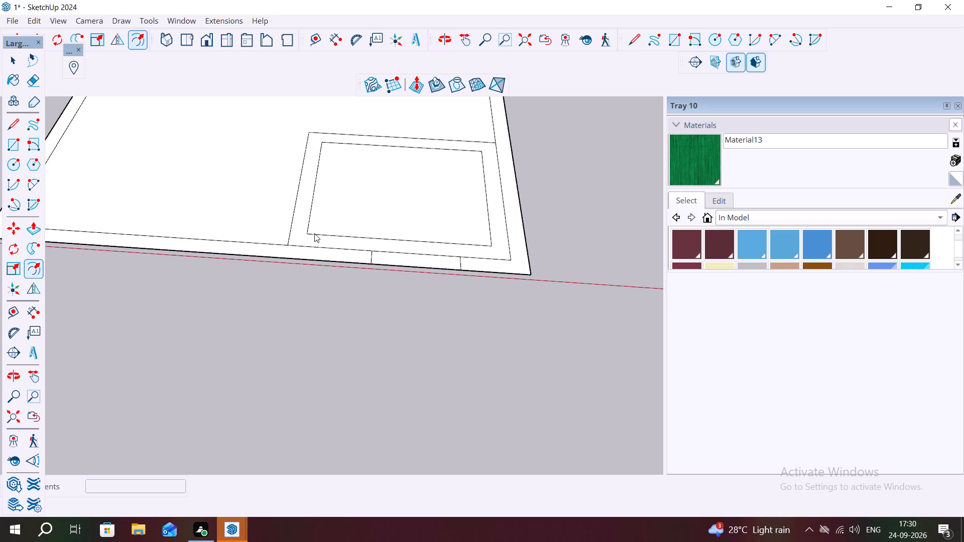
Draw 9" lines from the offset rectangle's two front corners to the front wall's inner edge and from its back corner to the side wall.
key("l")
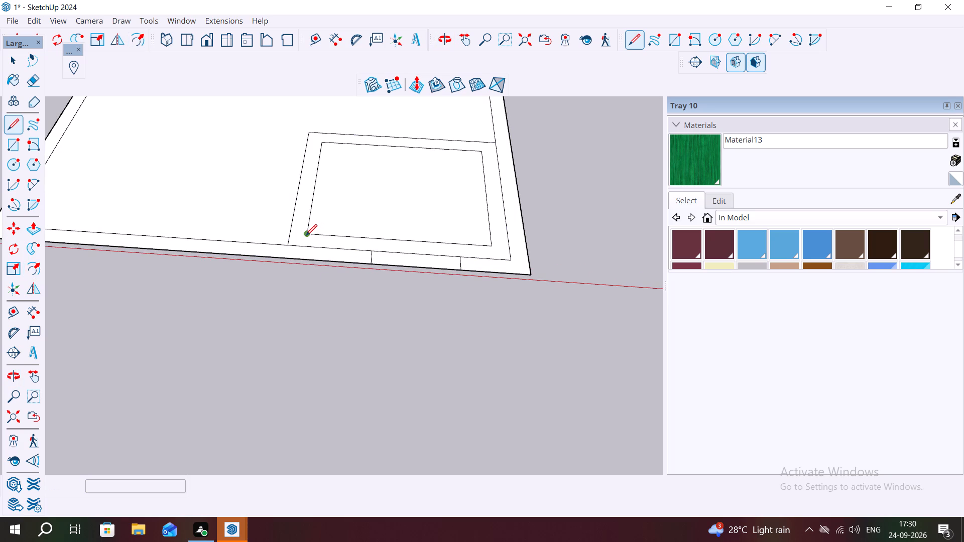
left_click(306, 235)
left_click(304, 249)
key("Escape")
key("space")
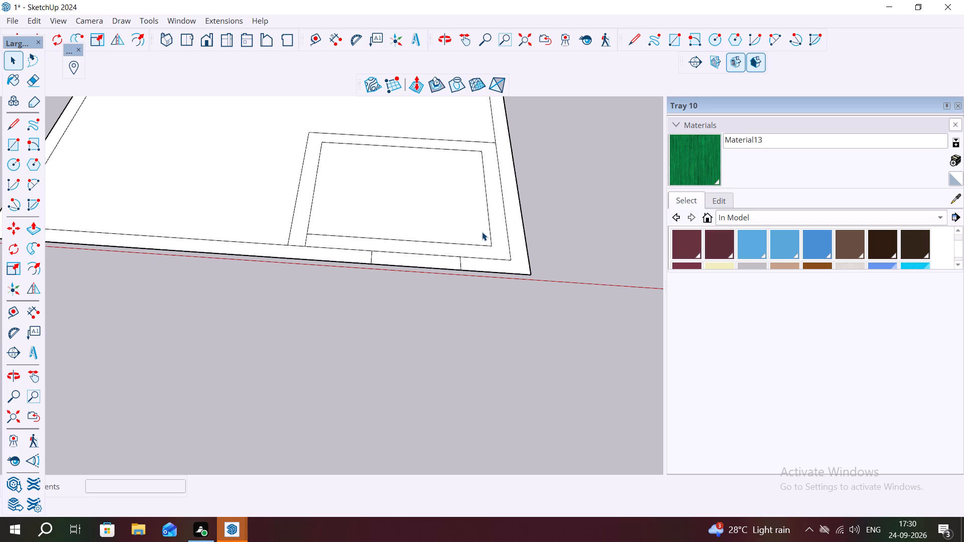
key("l")
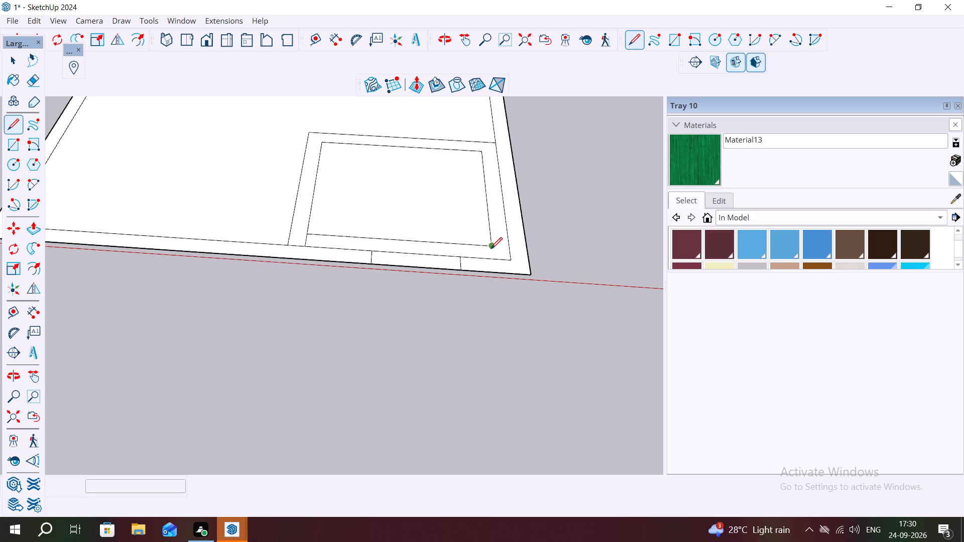
left_click(494, 246)
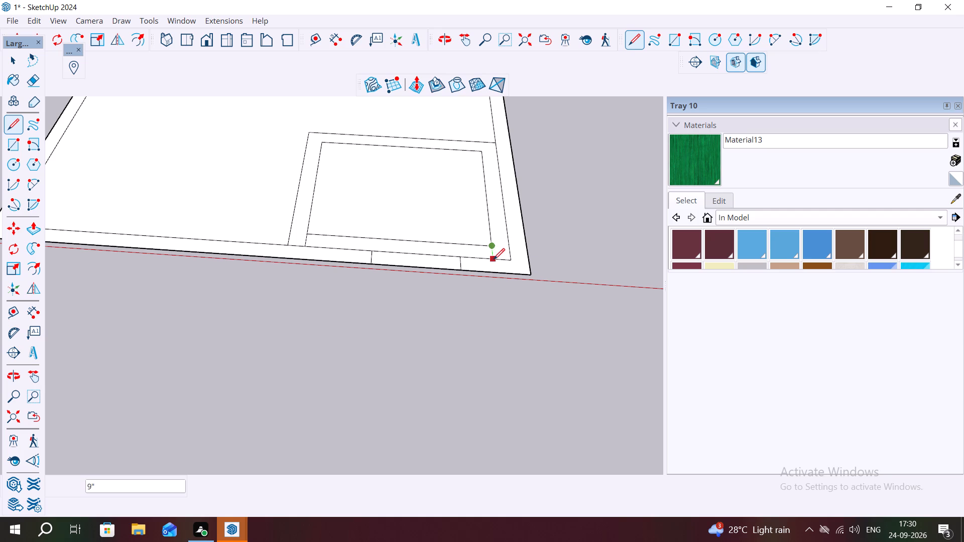
left_click(494, 259)
left_click(485, 153)
left_click(500, 155)
key("Escape")
Erase the offset line along the side wall and the two short lines joining the offset rectangle to the front wall.
key("e")
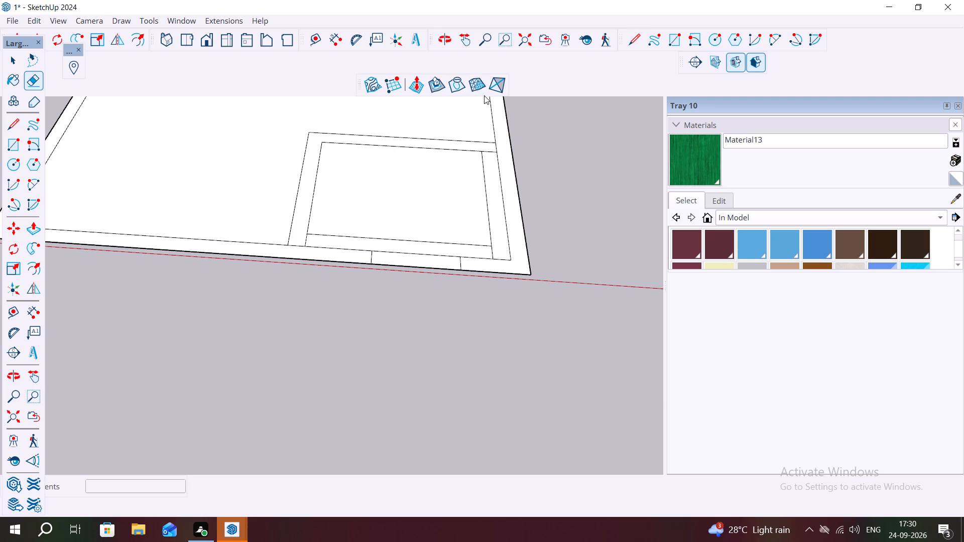
key("e")
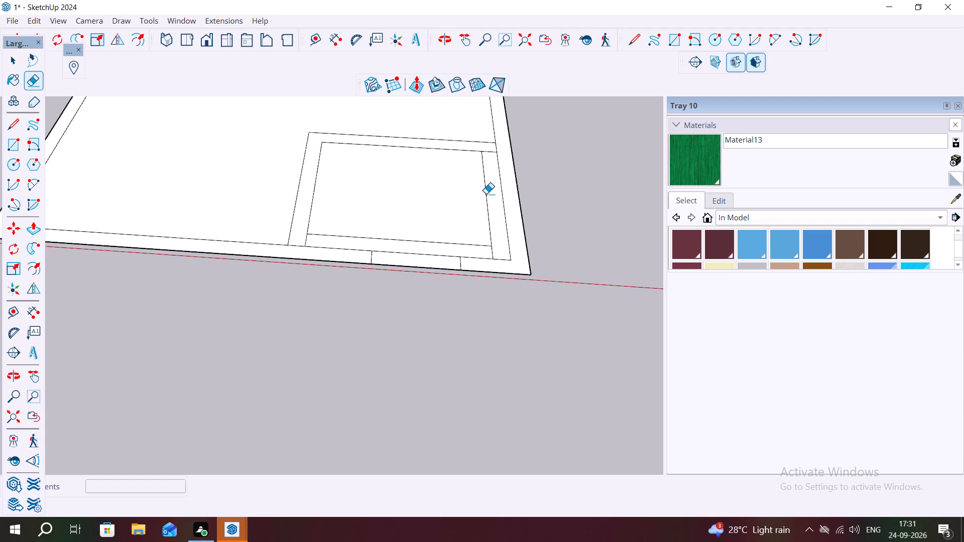
left_click(485, 195)
left_click(493, 254)
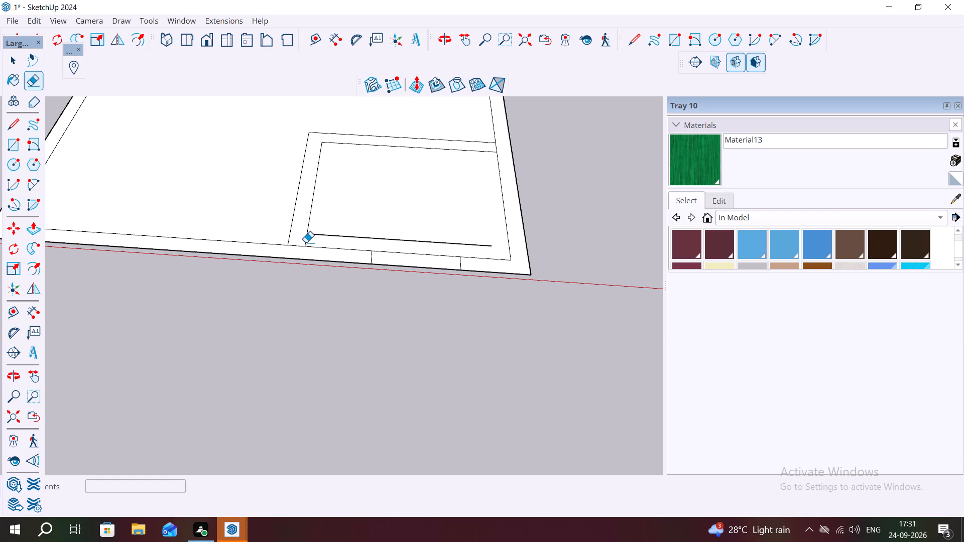
left_click(306, 242)
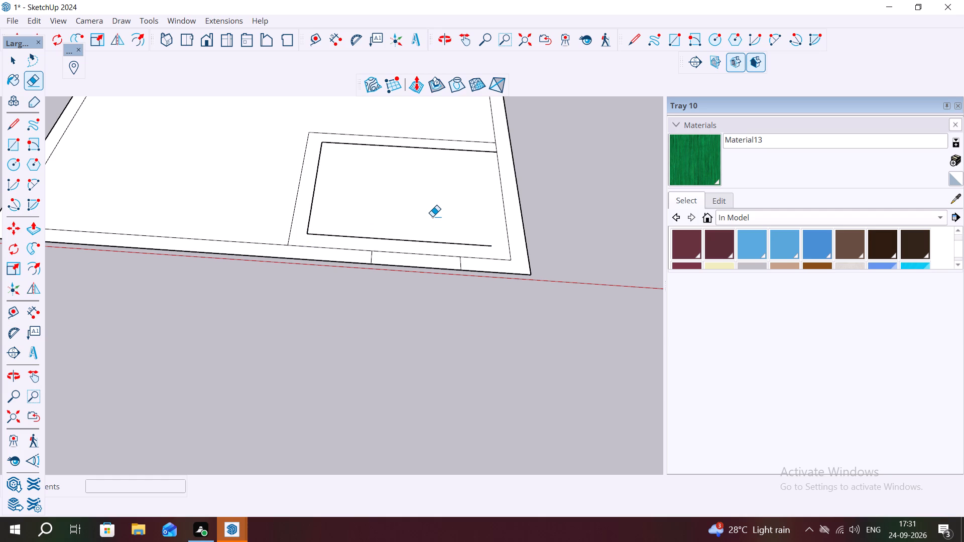
key("e")
key("Escape")
key("space")
Extend the offset rectangle's front edge with a 9" line to the side wall's inner edge.
type("l")
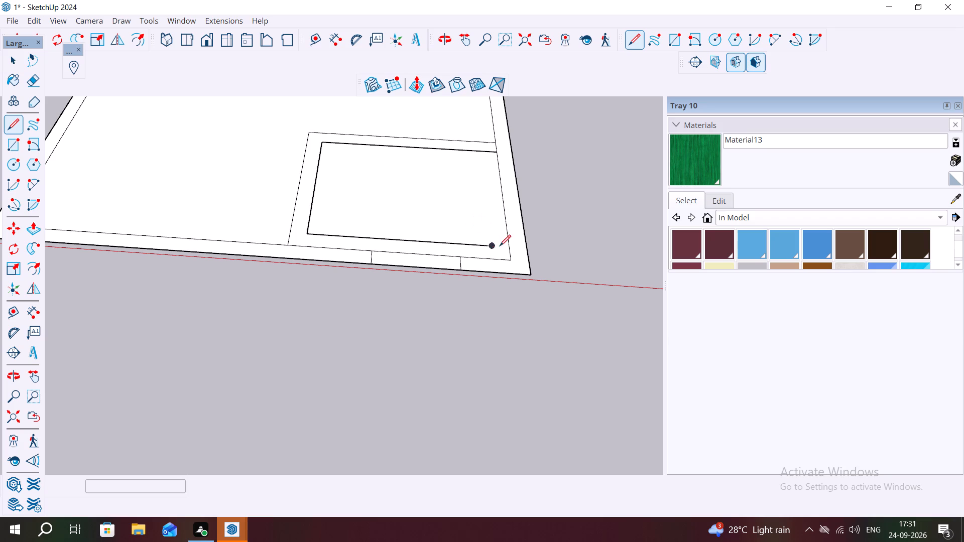
left_click(491, 248)
left_click(511, 245)
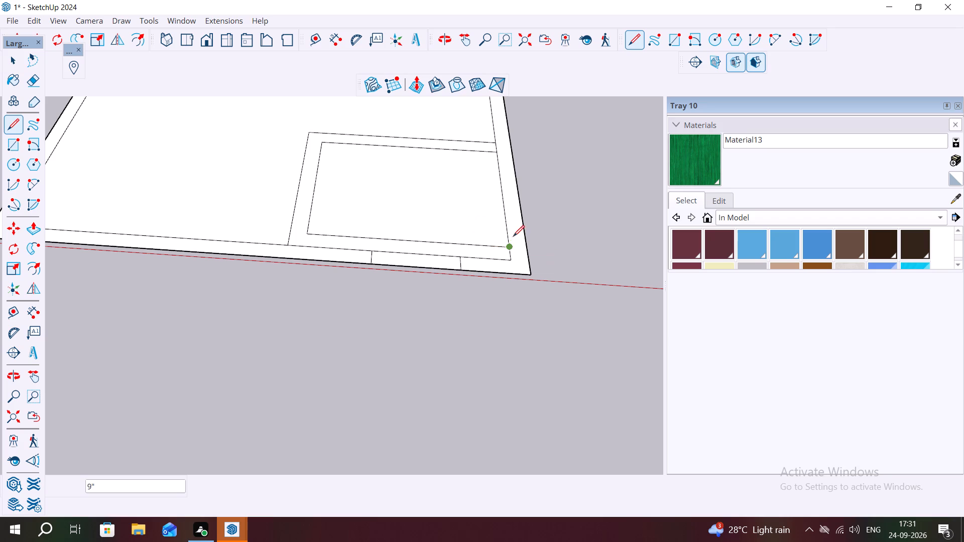
key("Escape")
scroll(530, 229, "down", 5)
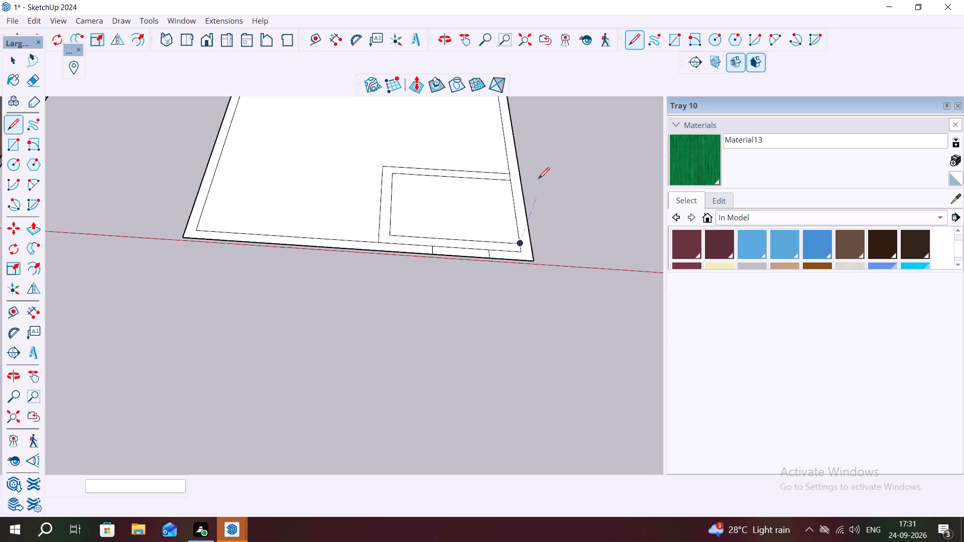
scroll(538, 160, "up", 1)
key("Escape")
key("space")
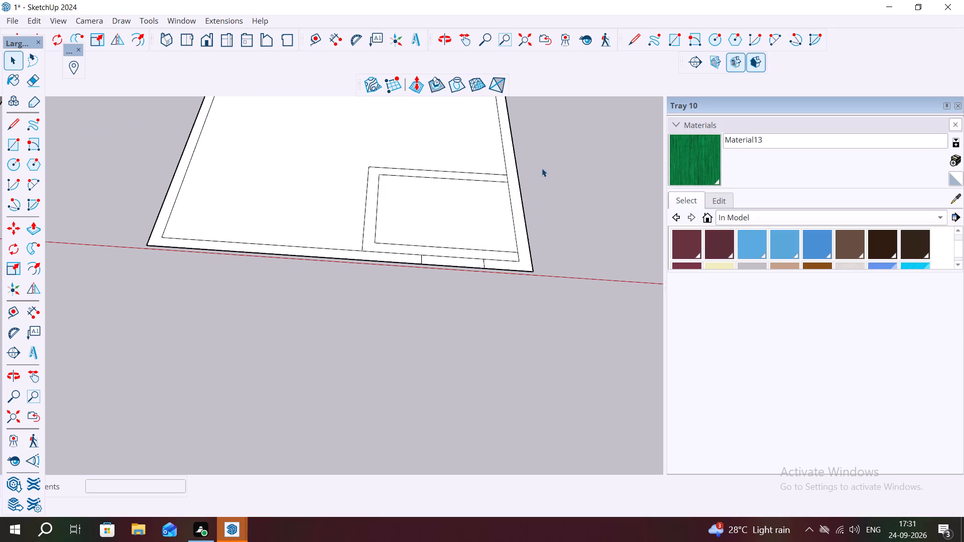
Erase the side wall's inner-edge segments across the end of the room's back partition and at the front corner.
key("e")
scroll(523, 173, "up", 5)
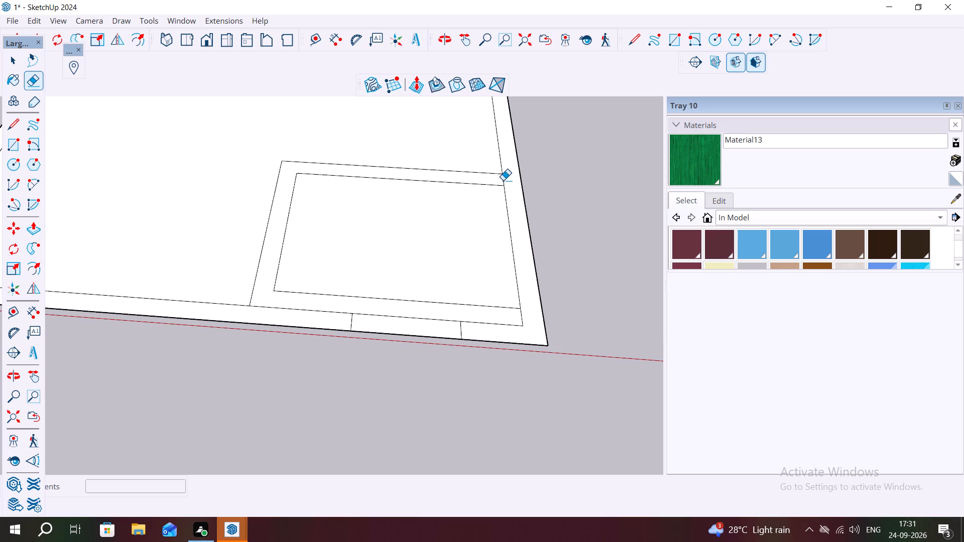
left_click(504, 180)
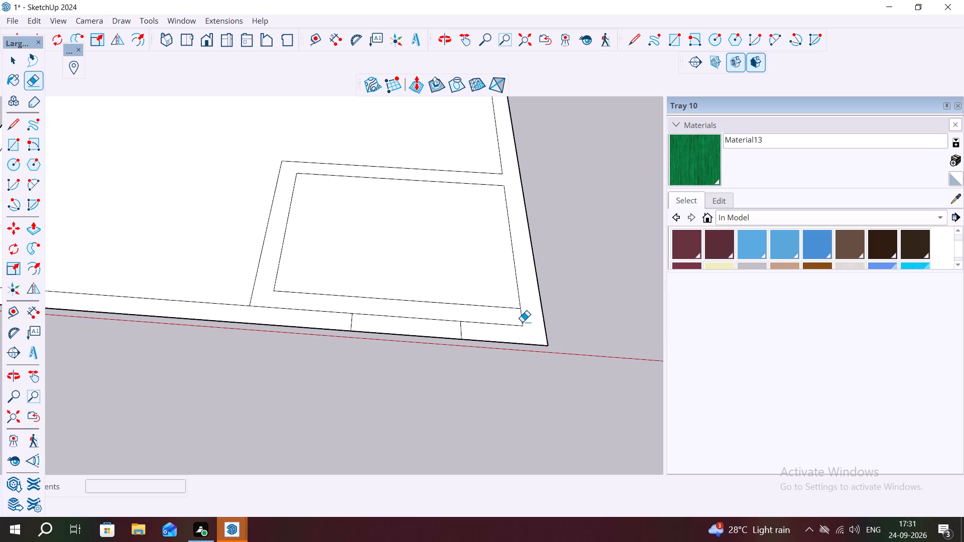
left_click(522, 322)
key("Escape")
Redraw the 9" side wall edge segment between the room's front line and the inner front corner.
key("l")
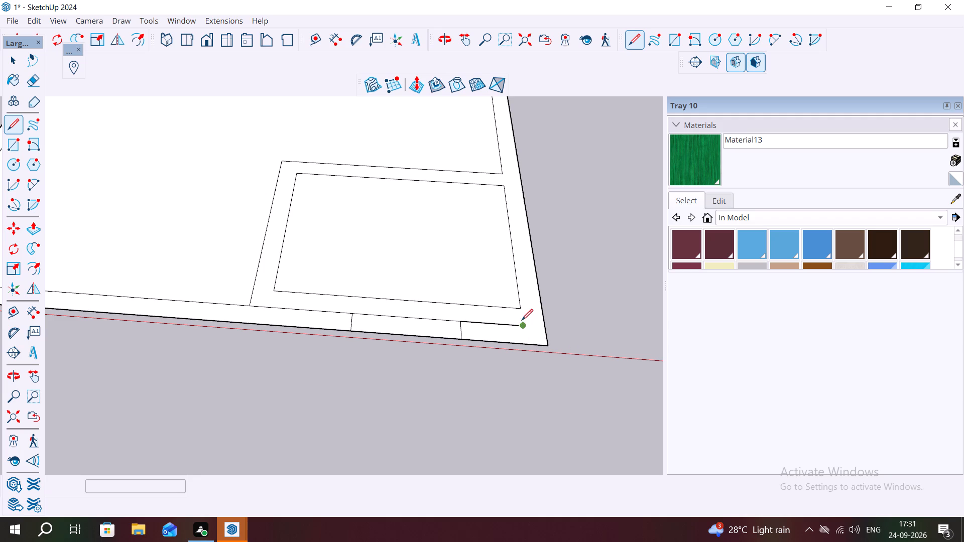
left_click(521, 310)
left_click(523, 327)
key("Escape")
key("space")
Cut out the large floor face outside the corner room.
scroll(593, 266, "down", 2)
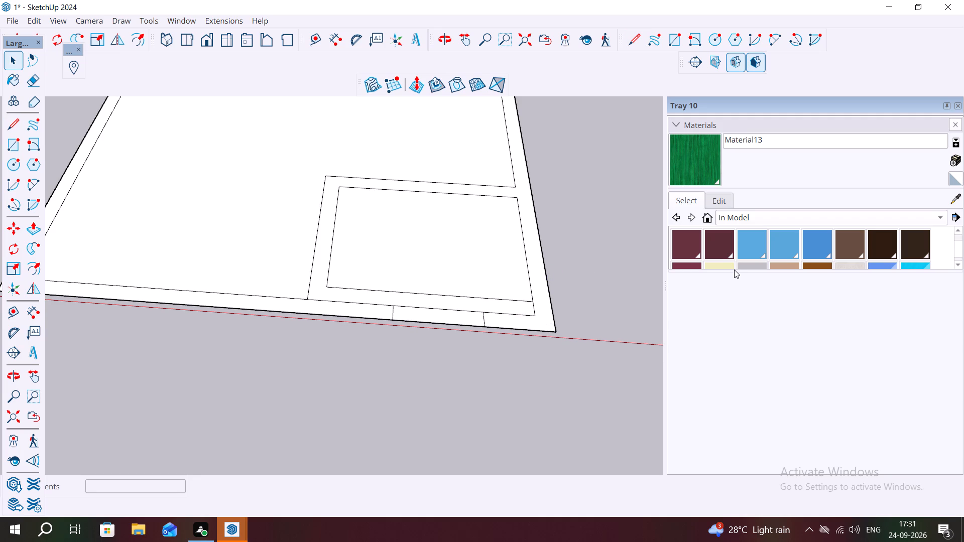
key("Escape")
scroll(734, 270, "down", 7)
scroll(591, 273, "down", 2)
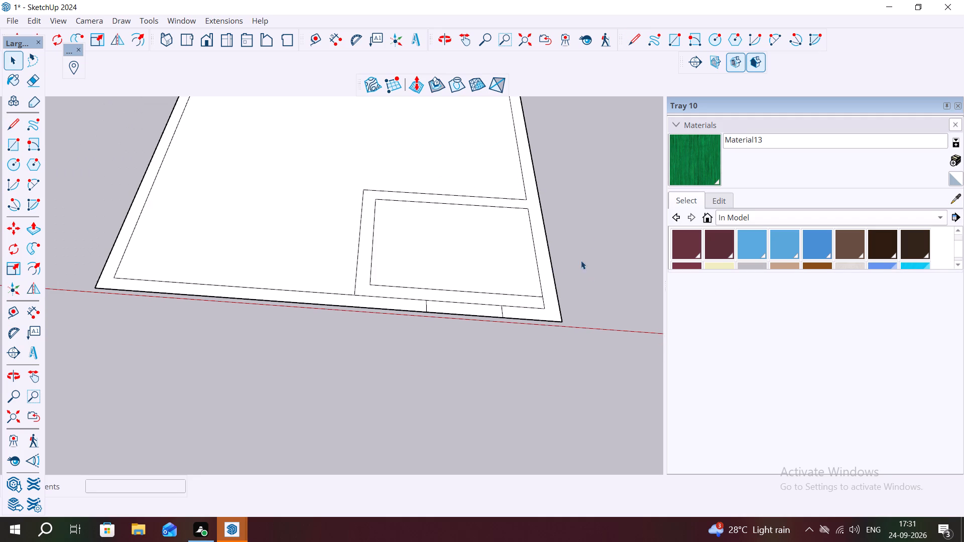
scroll(589, 238, "down", 1)
left_click(315, 196)
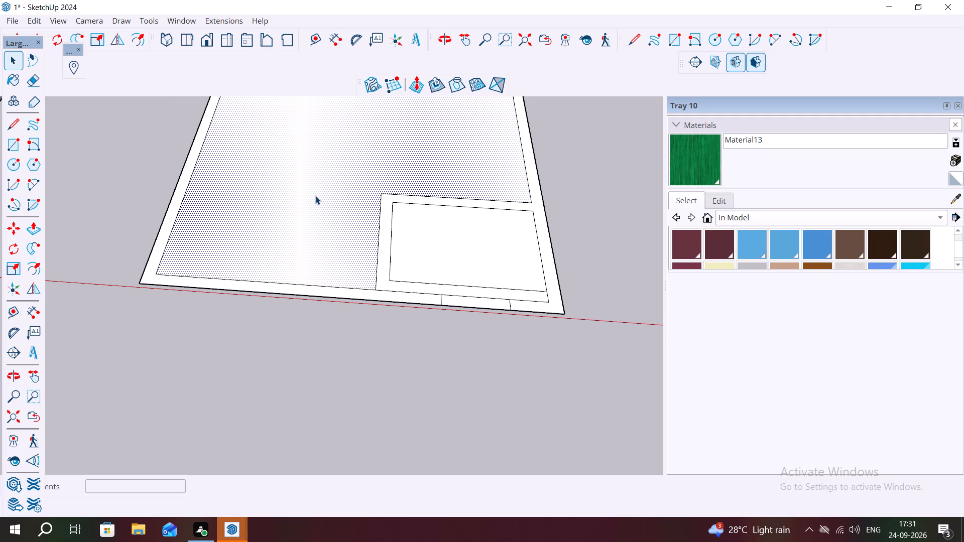
key("ctrl+x")
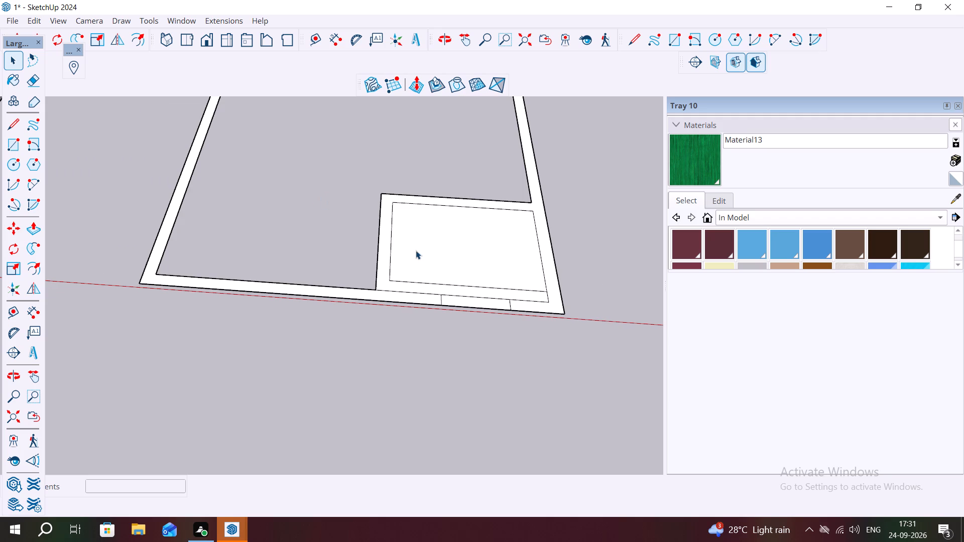
Cut out the floor face inside the corner room.
left_click(417, 253)
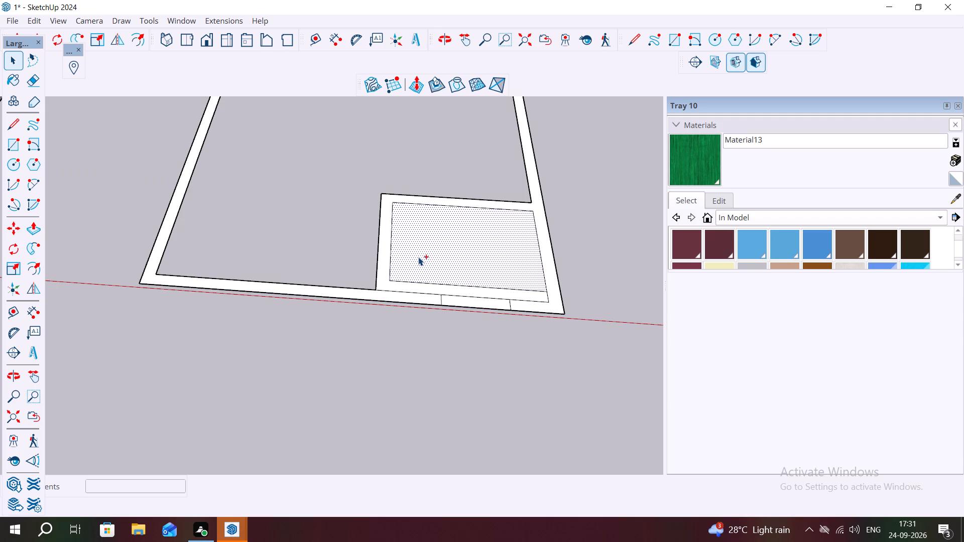
key("ctrl+x")
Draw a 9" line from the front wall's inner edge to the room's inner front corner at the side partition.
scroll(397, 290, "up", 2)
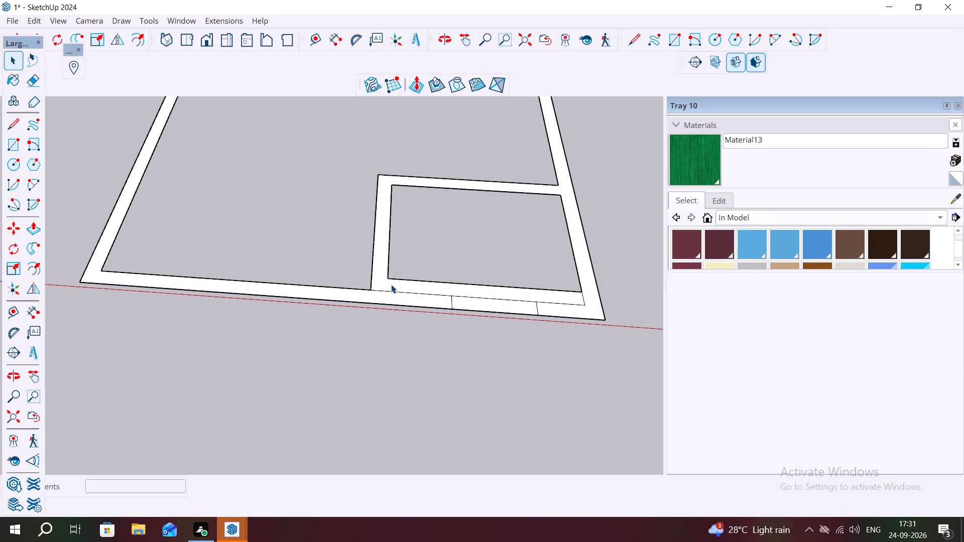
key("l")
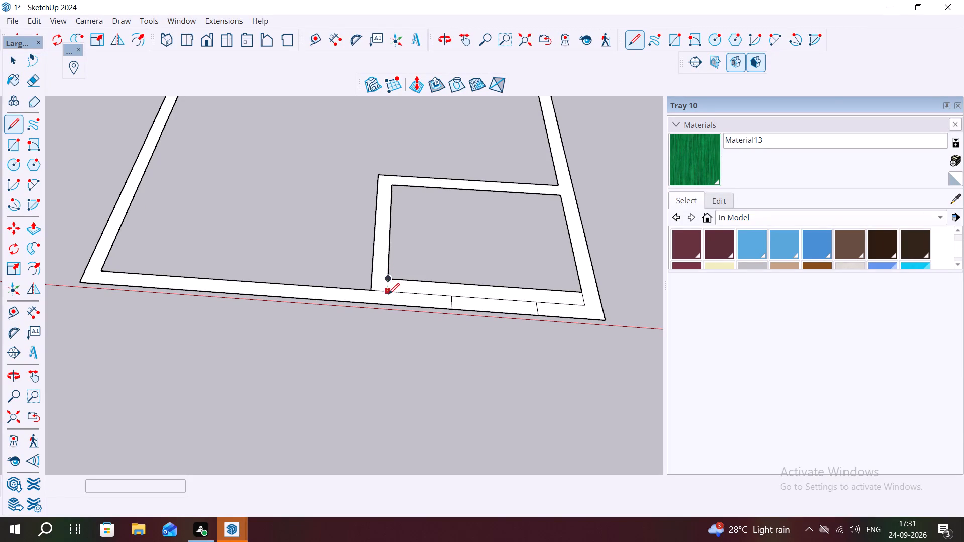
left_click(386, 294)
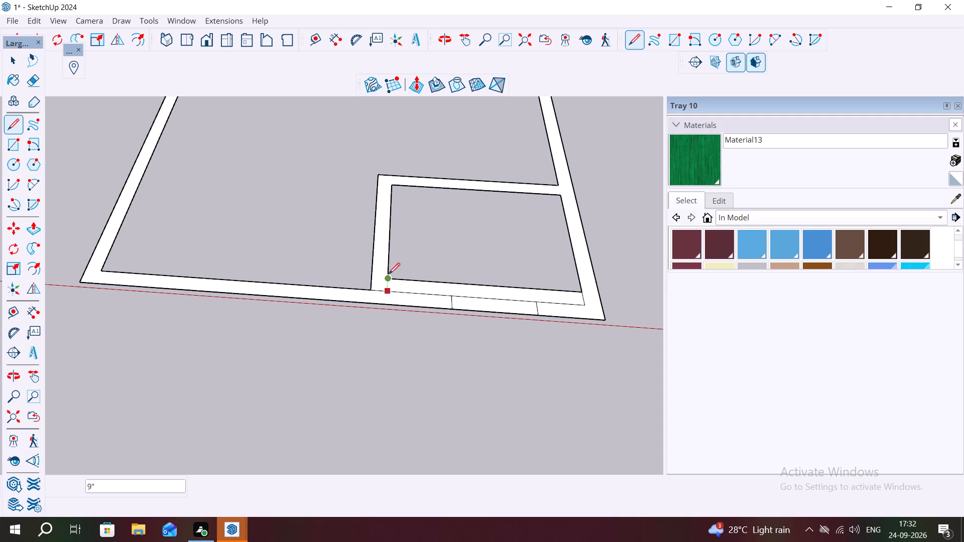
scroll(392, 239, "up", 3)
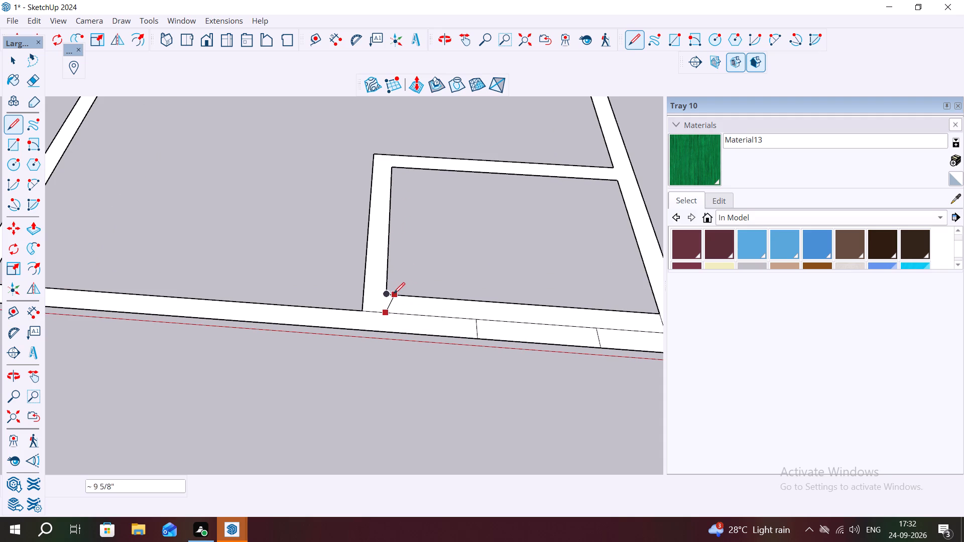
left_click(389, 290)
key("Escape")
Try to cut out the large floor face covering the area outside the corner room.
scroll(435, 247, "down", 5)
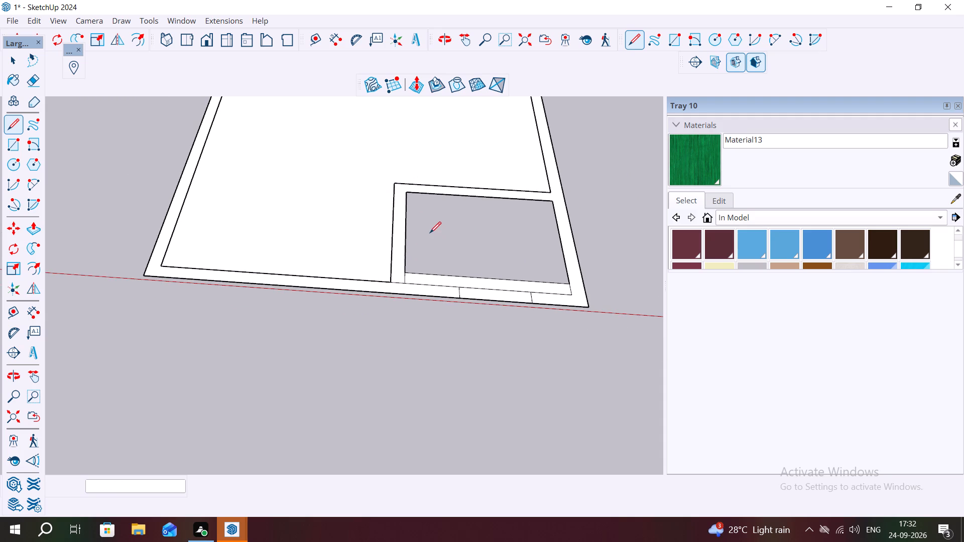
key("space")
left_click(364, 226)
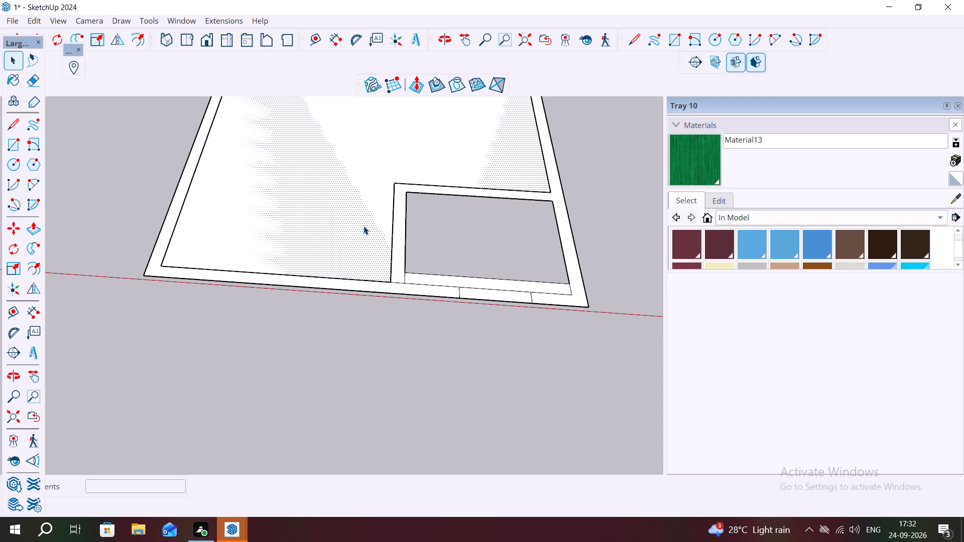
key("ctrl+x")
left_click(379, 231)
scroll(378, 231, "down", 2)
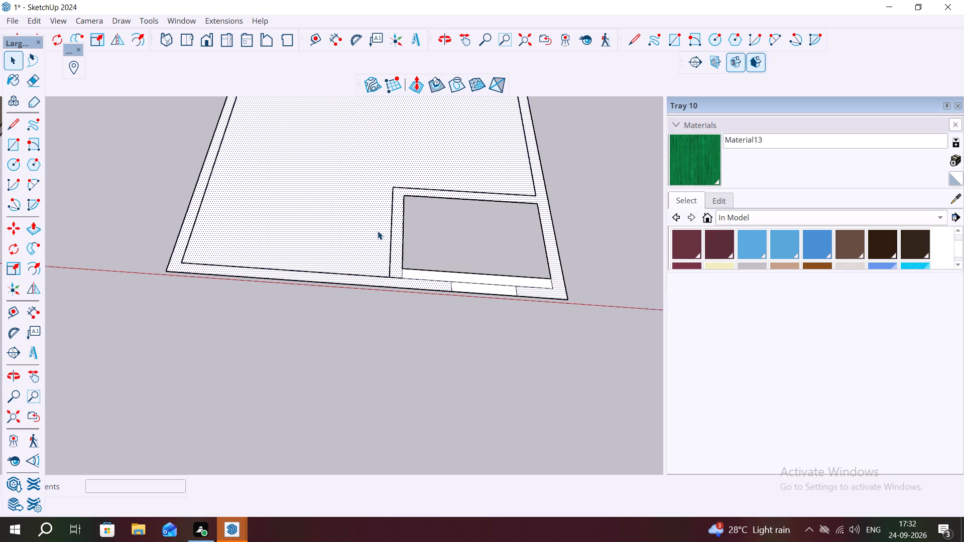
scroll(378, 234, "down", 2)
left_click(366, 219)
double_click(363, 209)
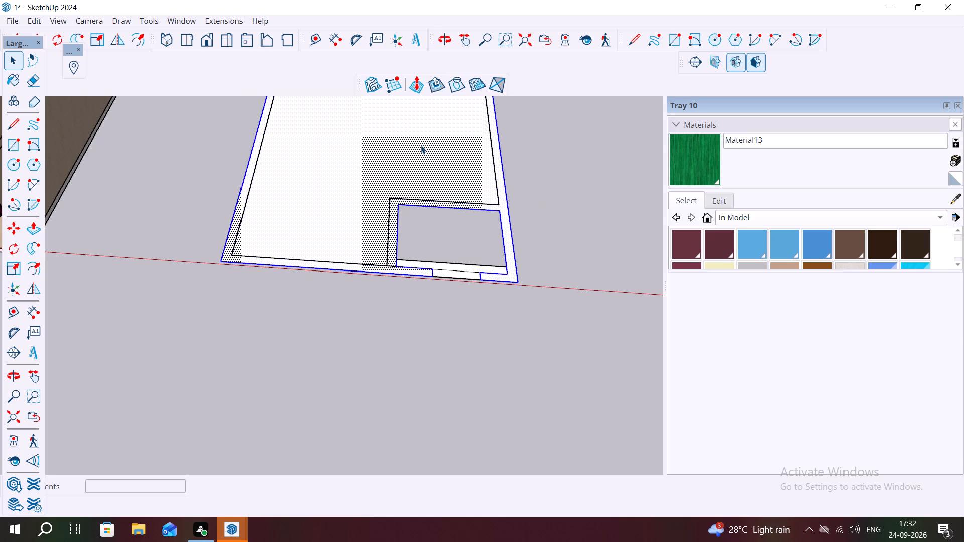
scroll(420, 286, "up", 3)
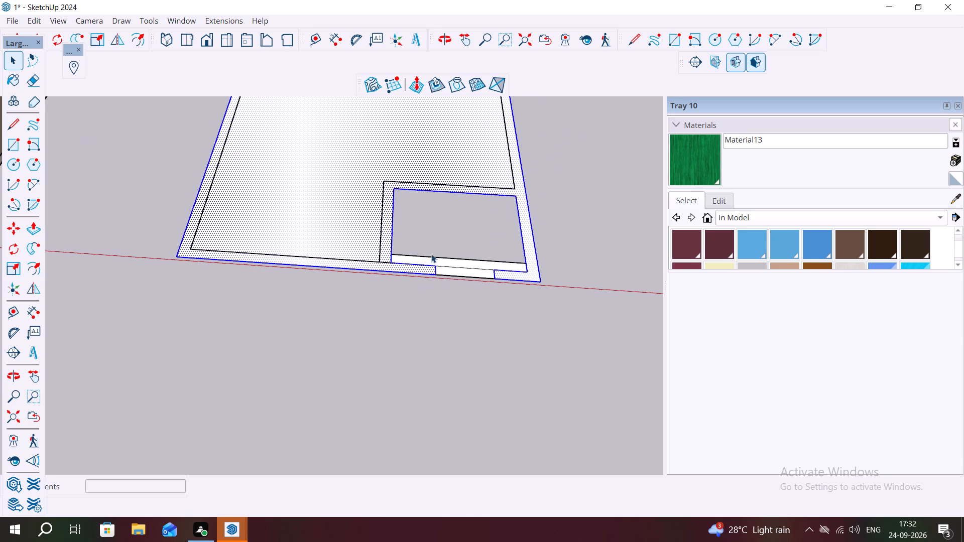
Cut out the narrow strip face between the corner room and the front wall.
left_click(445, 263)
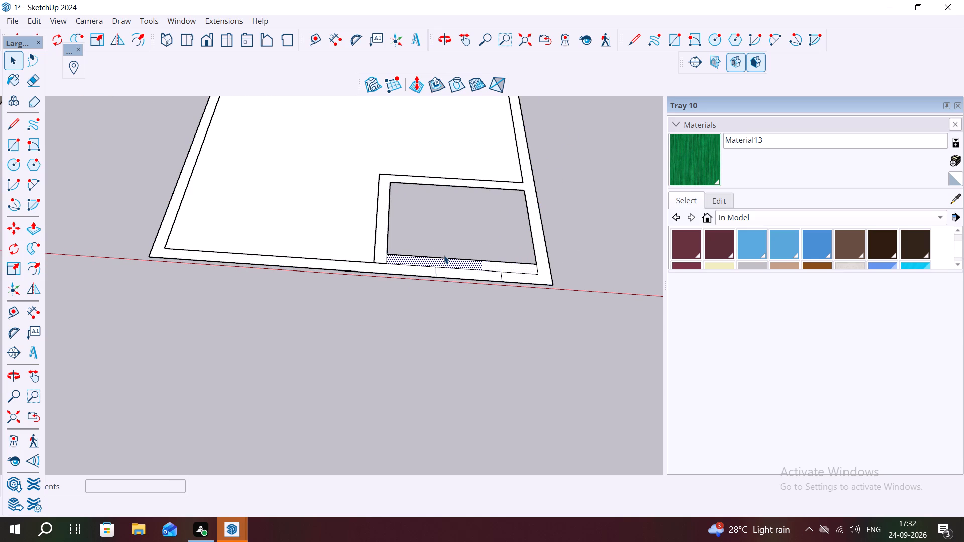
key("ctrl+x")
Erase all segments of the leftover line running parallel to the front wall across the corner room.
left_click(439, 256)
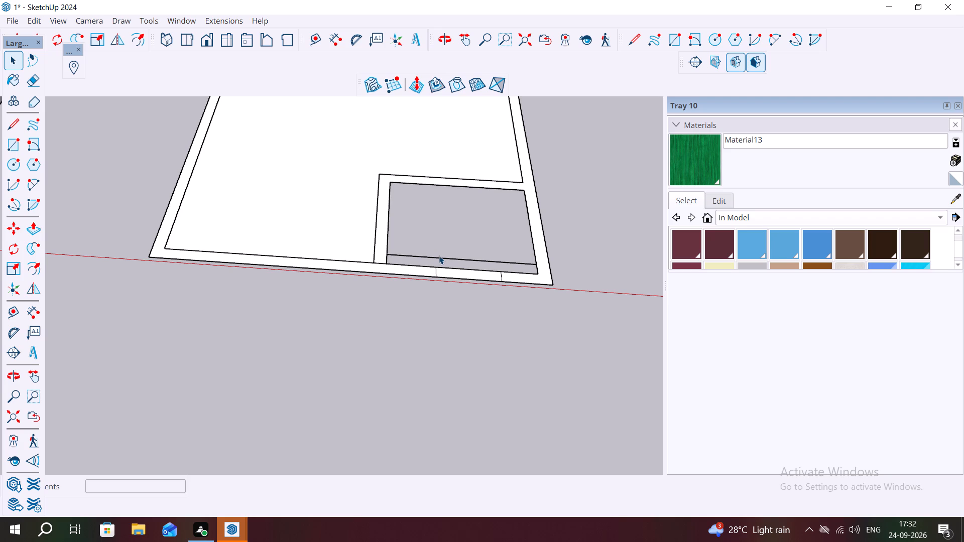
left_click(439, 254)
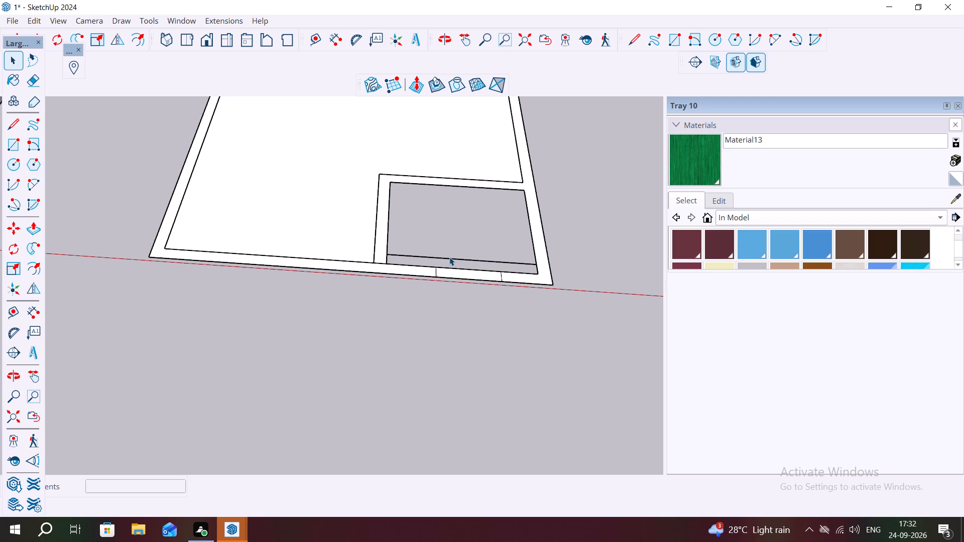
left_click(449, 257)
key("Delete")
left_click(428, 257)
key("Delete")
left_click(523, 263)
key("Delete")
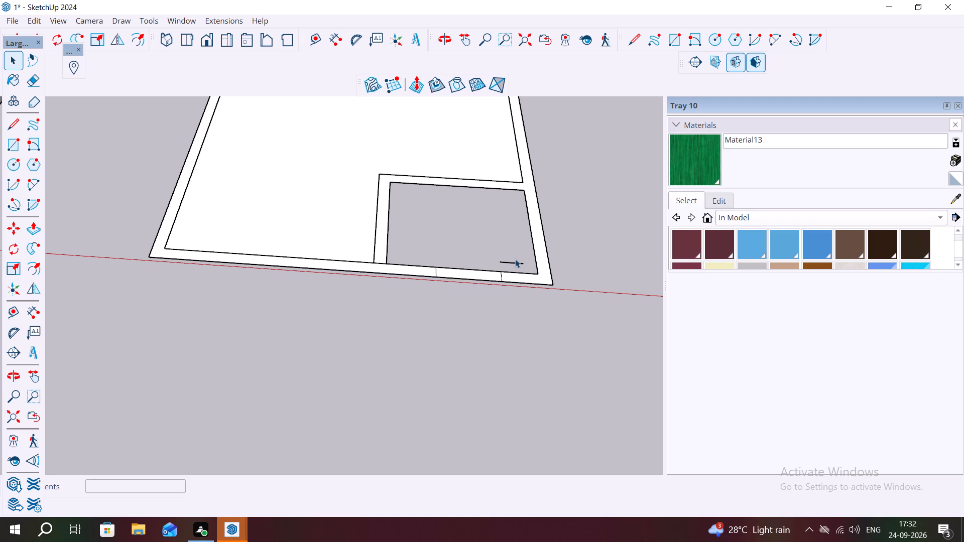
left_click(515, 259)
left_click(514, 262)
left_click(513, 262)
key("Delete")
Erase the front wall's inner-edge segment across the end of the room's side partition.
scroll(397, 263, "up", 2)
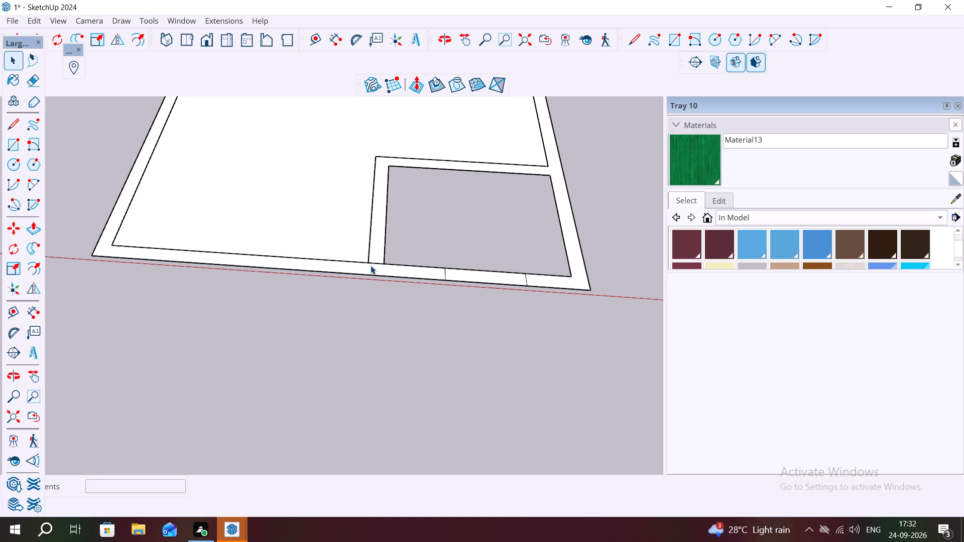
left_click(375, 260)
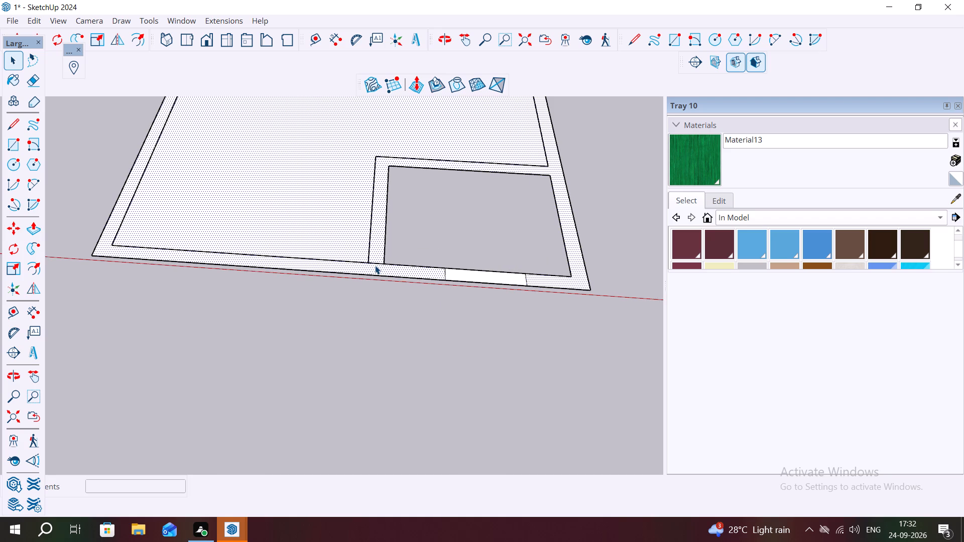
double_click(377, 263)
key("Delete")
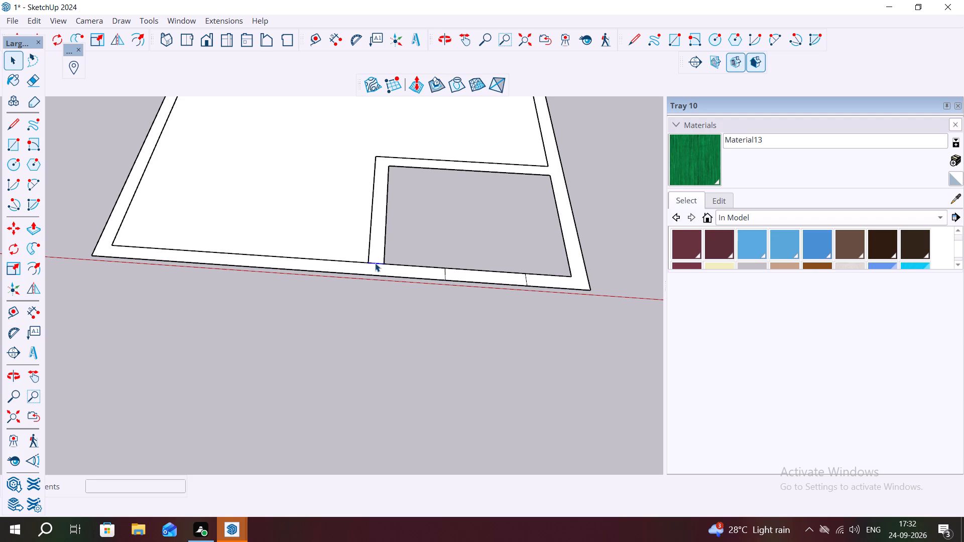
Examine which areas and boundary edges the large floor face covers.
scroll(383, 269, "down", 3)
scroll(396, 214, "down", 1)
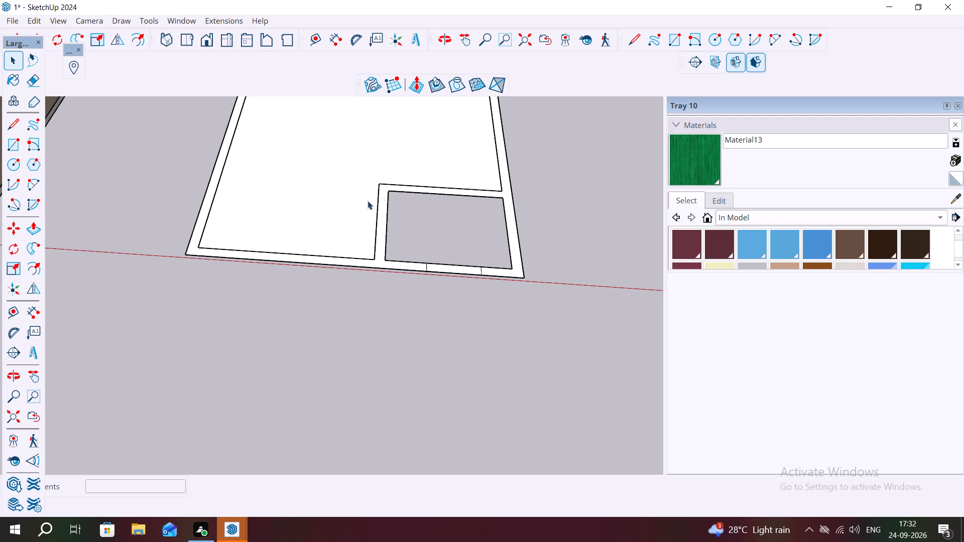
left_click(344, 202)
triple_click(344, 202)
left_click(344, 202)
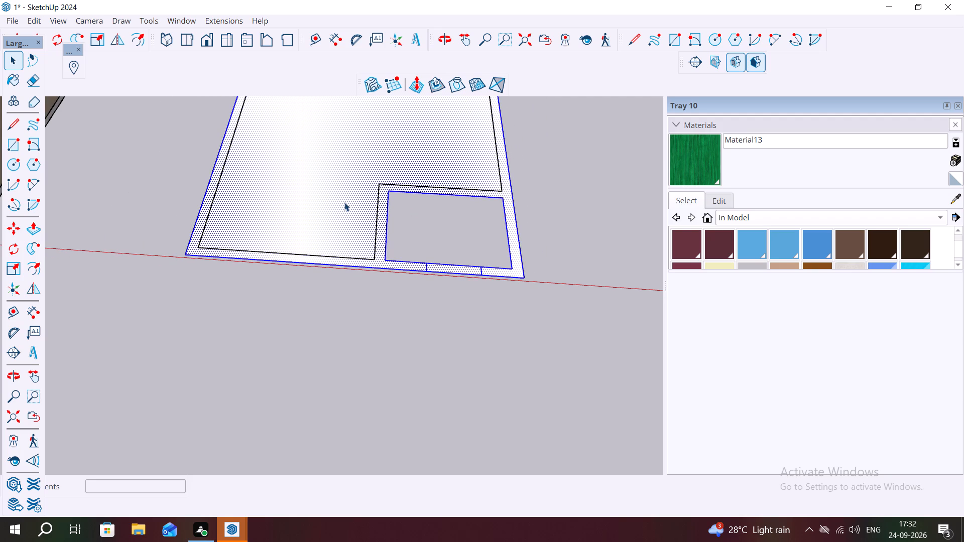
left_click(365, 154)
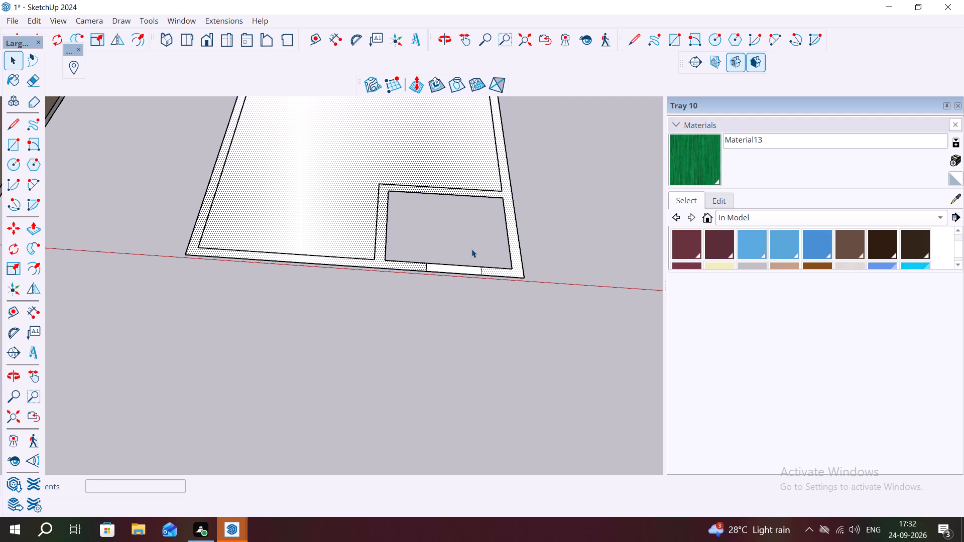
scroll(491, 227, "down", 5)
left_click(564, 163)
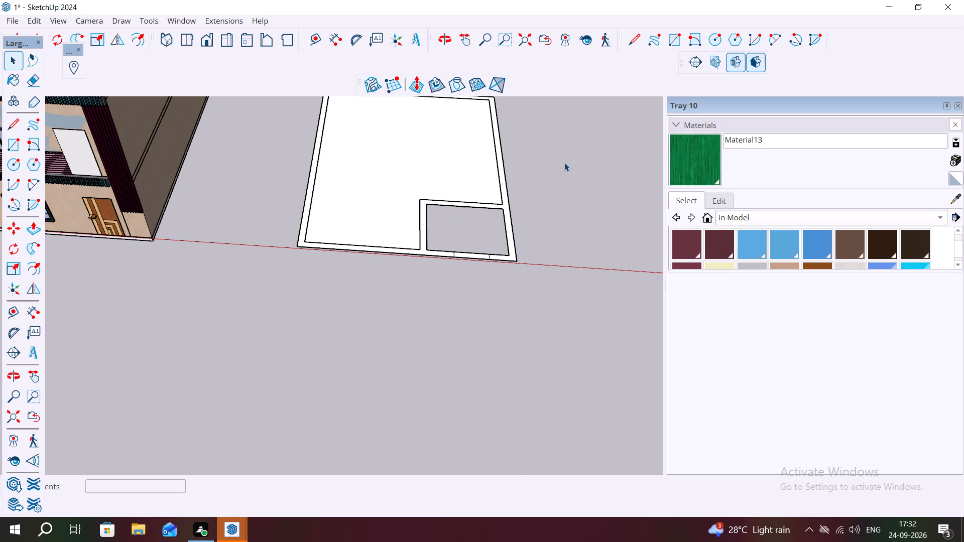
left_click(457, 155)
scroll(493, 173, "down", 1)
key("space")
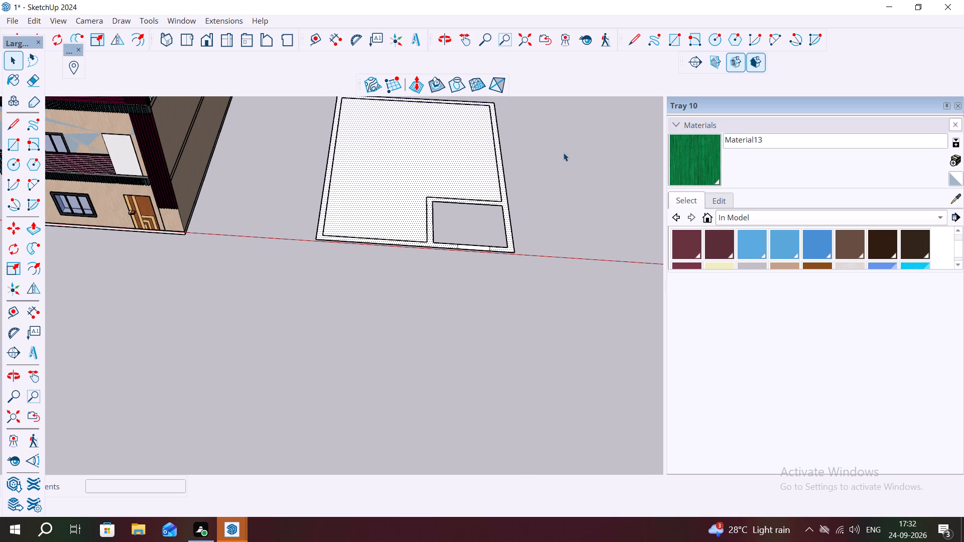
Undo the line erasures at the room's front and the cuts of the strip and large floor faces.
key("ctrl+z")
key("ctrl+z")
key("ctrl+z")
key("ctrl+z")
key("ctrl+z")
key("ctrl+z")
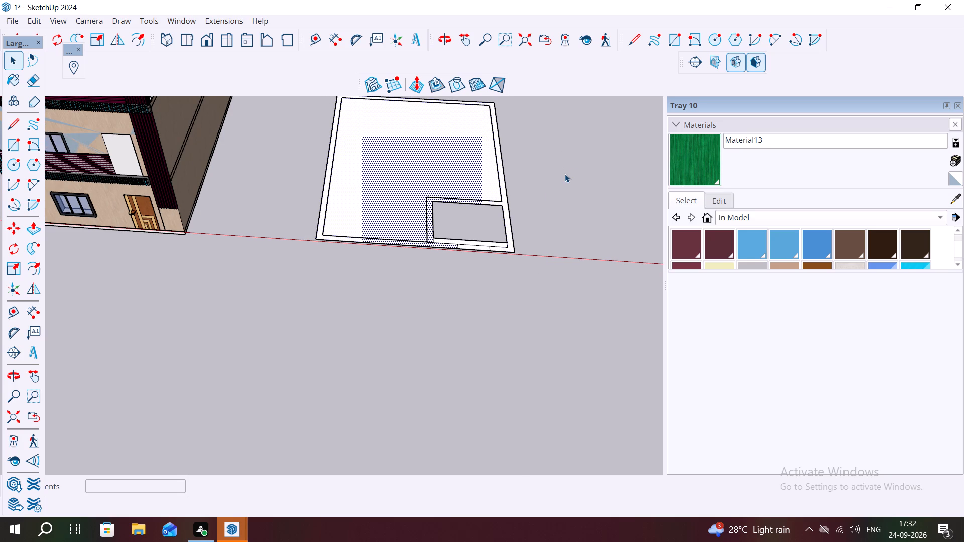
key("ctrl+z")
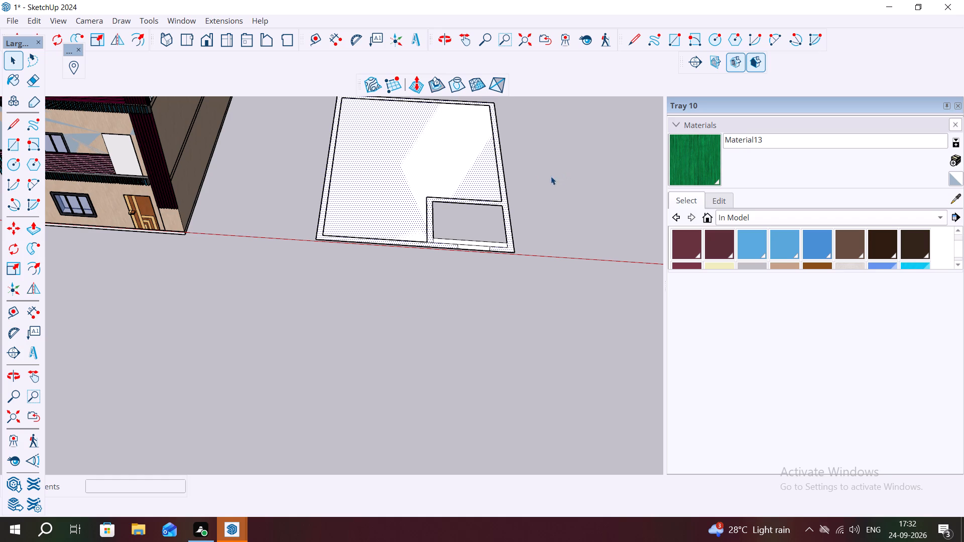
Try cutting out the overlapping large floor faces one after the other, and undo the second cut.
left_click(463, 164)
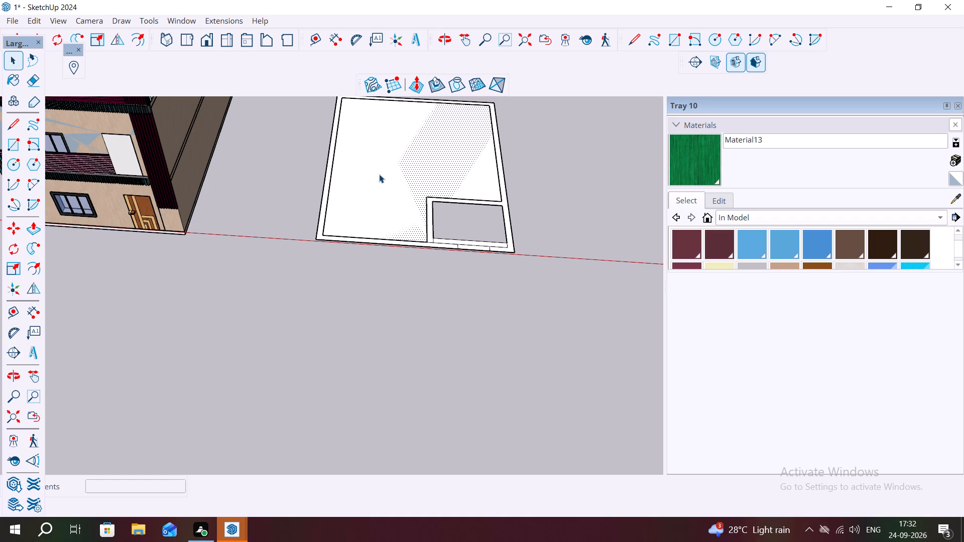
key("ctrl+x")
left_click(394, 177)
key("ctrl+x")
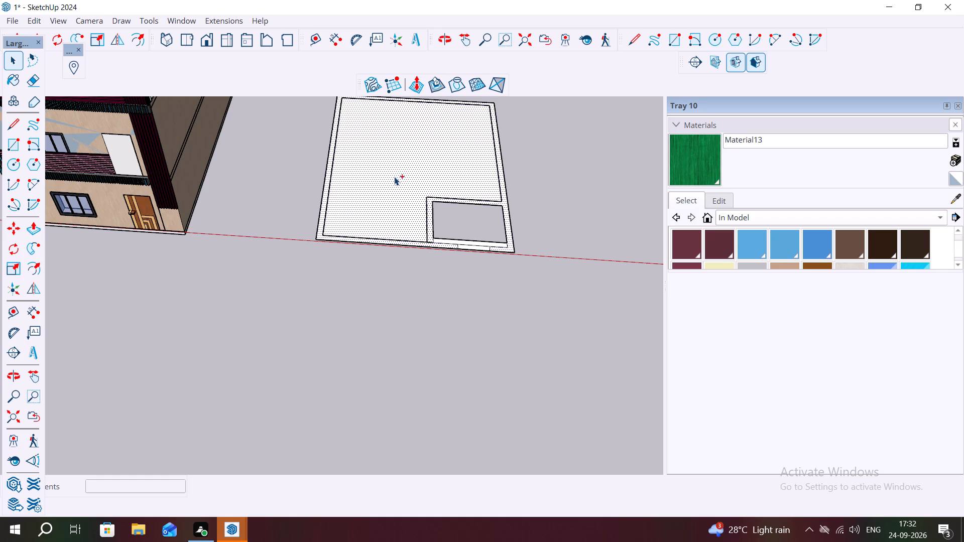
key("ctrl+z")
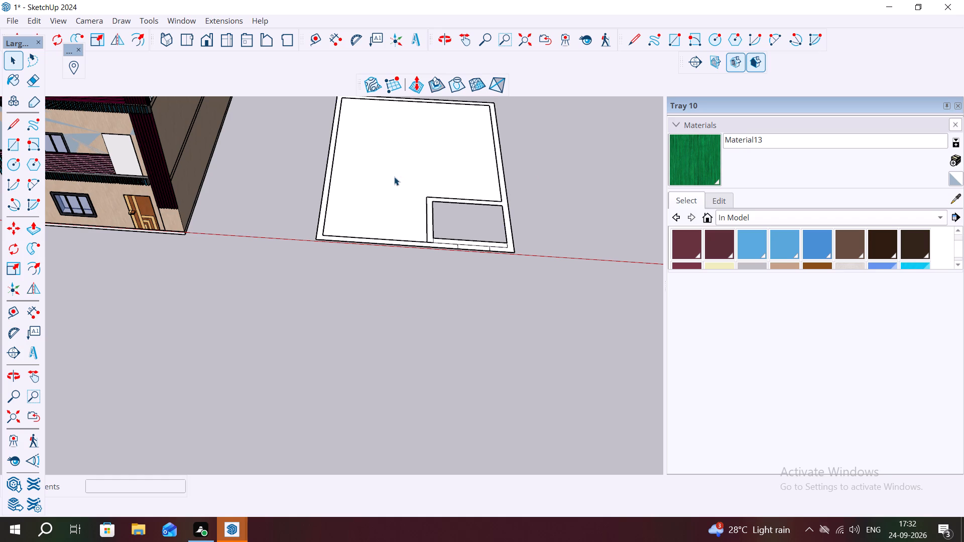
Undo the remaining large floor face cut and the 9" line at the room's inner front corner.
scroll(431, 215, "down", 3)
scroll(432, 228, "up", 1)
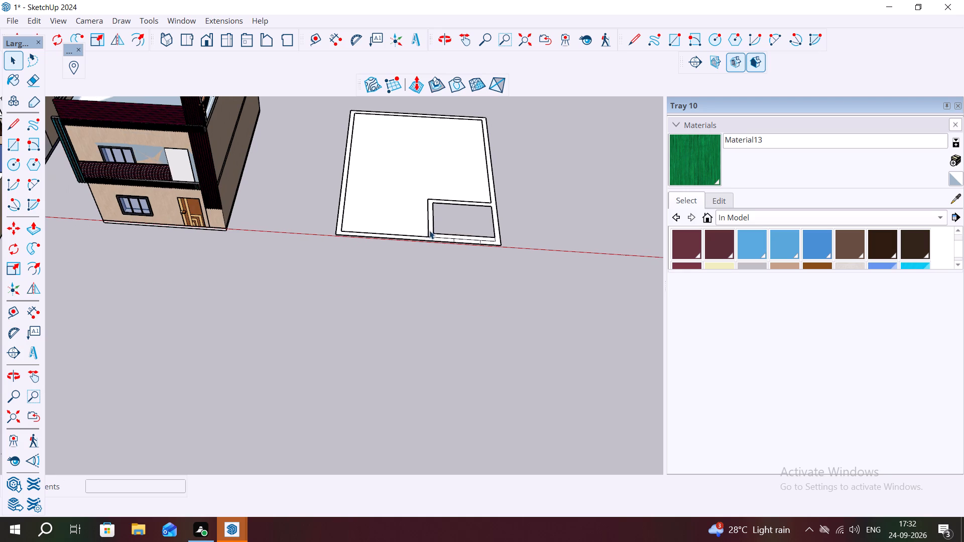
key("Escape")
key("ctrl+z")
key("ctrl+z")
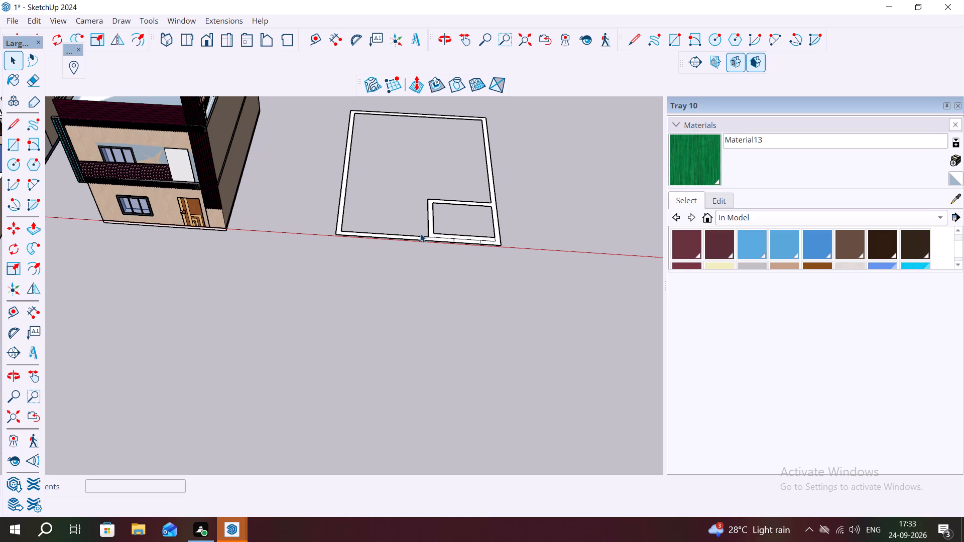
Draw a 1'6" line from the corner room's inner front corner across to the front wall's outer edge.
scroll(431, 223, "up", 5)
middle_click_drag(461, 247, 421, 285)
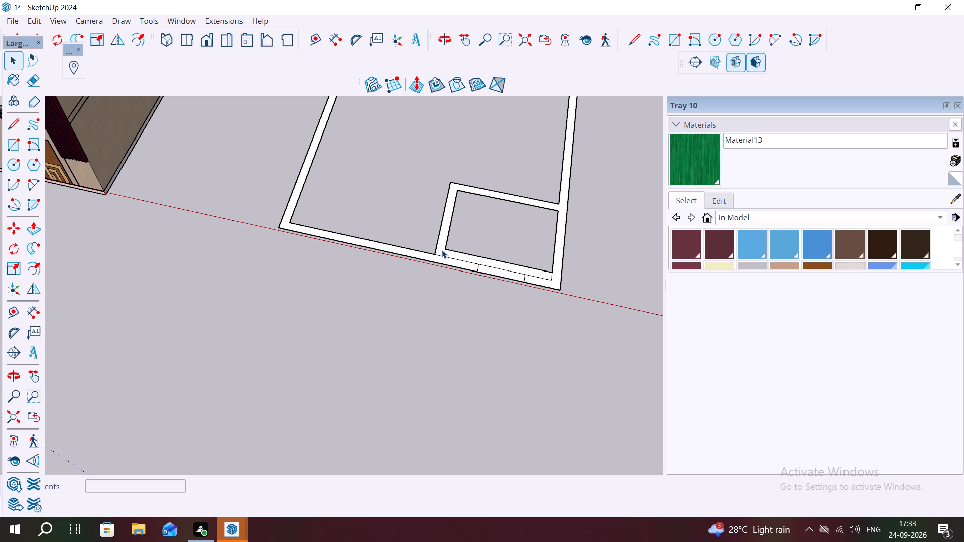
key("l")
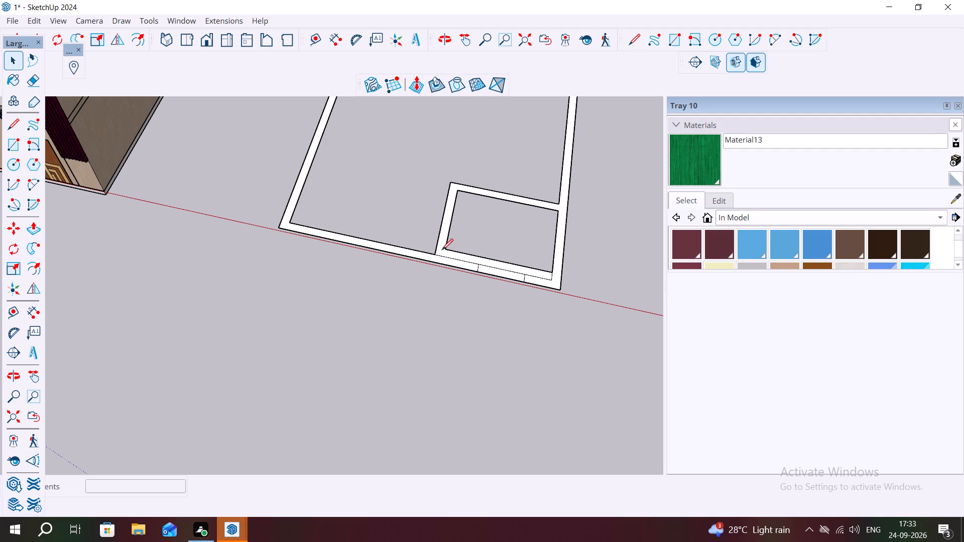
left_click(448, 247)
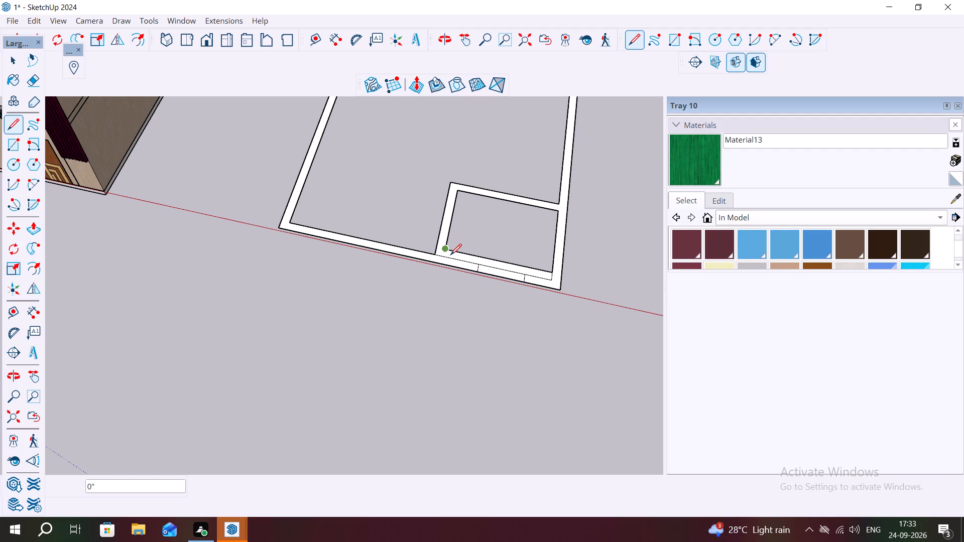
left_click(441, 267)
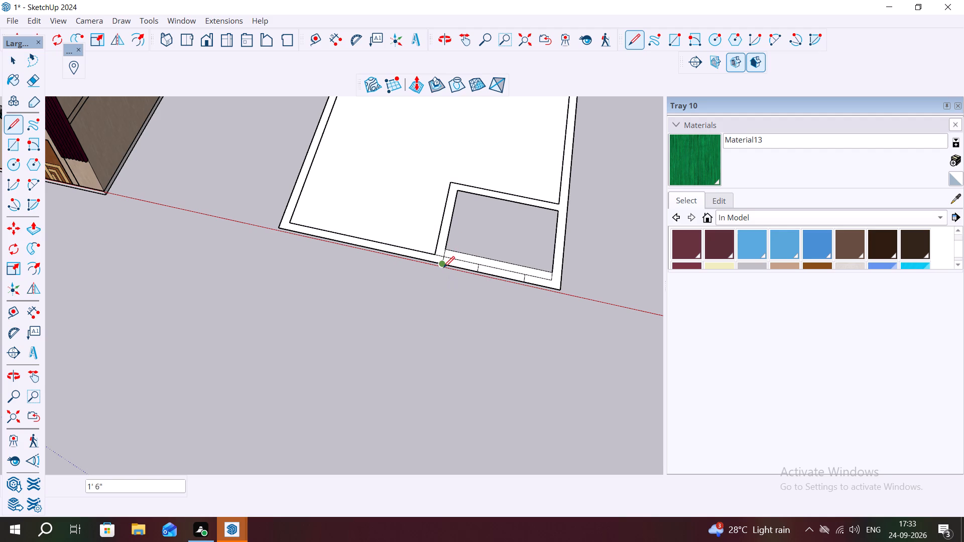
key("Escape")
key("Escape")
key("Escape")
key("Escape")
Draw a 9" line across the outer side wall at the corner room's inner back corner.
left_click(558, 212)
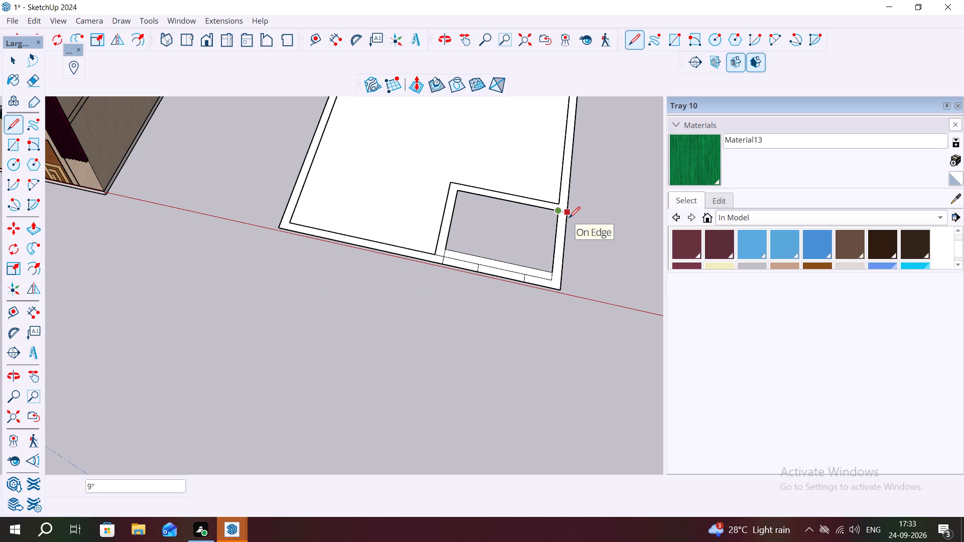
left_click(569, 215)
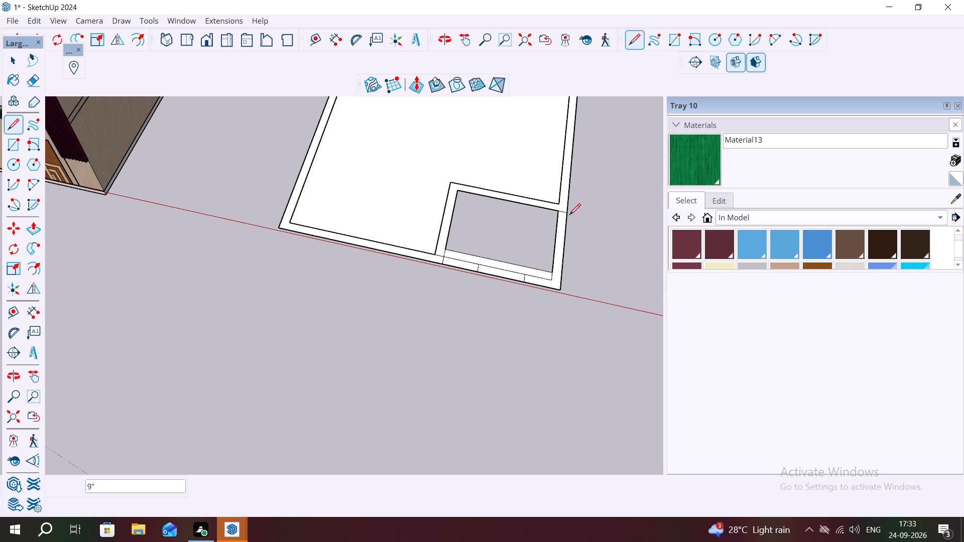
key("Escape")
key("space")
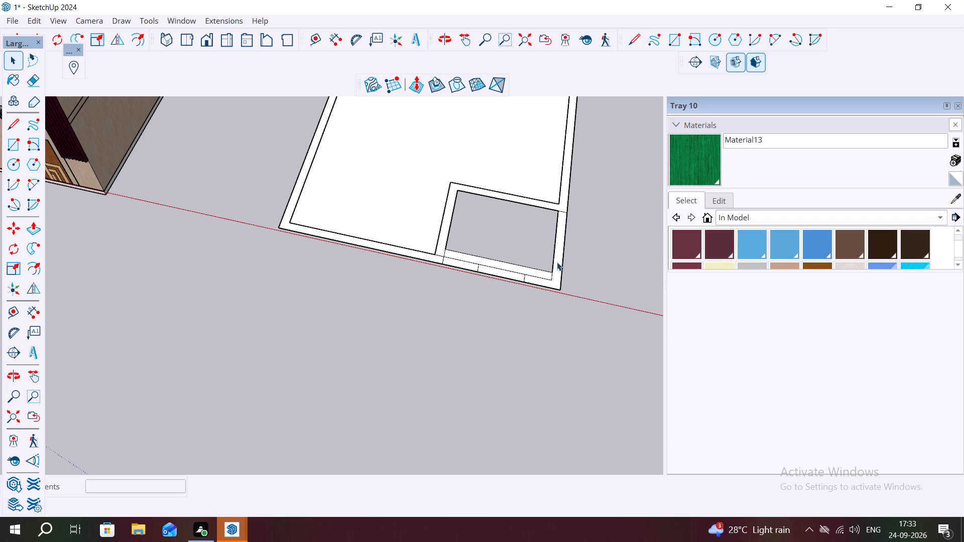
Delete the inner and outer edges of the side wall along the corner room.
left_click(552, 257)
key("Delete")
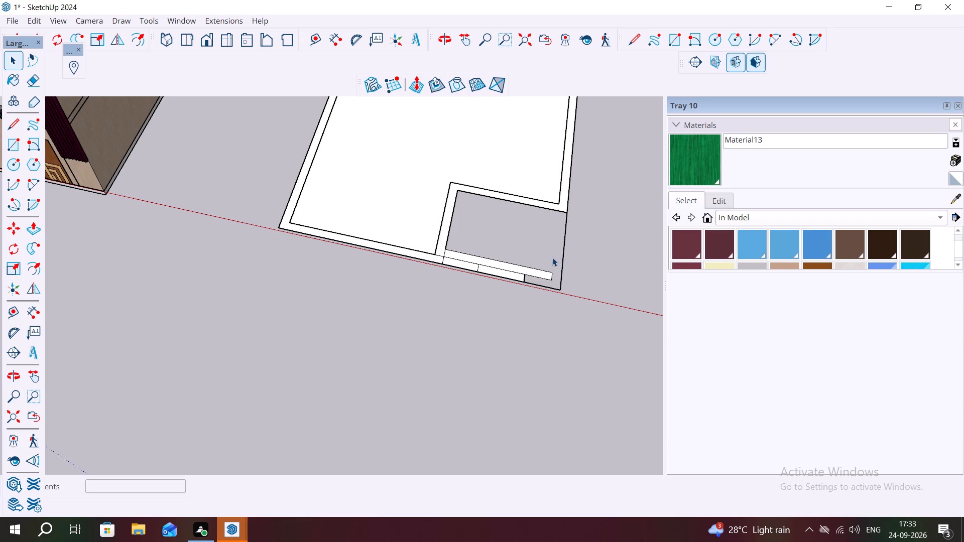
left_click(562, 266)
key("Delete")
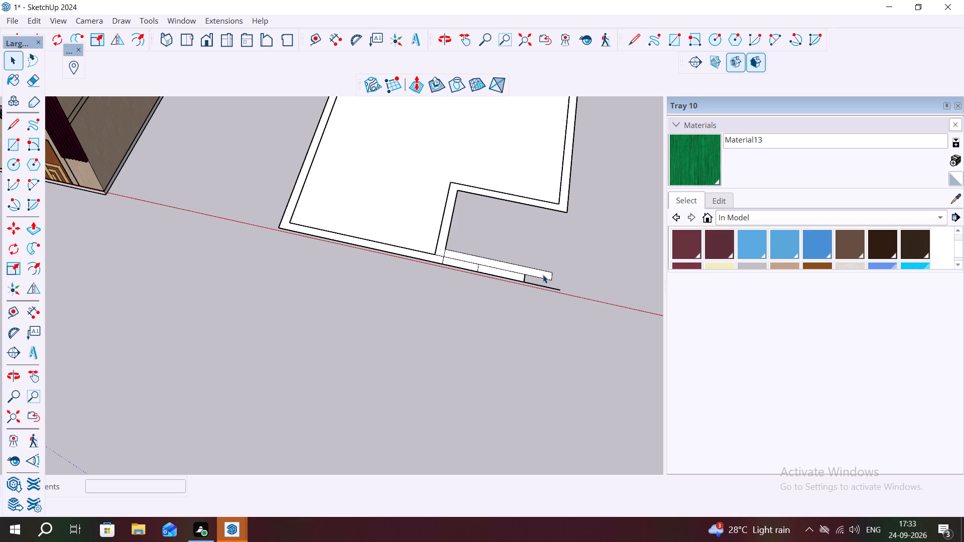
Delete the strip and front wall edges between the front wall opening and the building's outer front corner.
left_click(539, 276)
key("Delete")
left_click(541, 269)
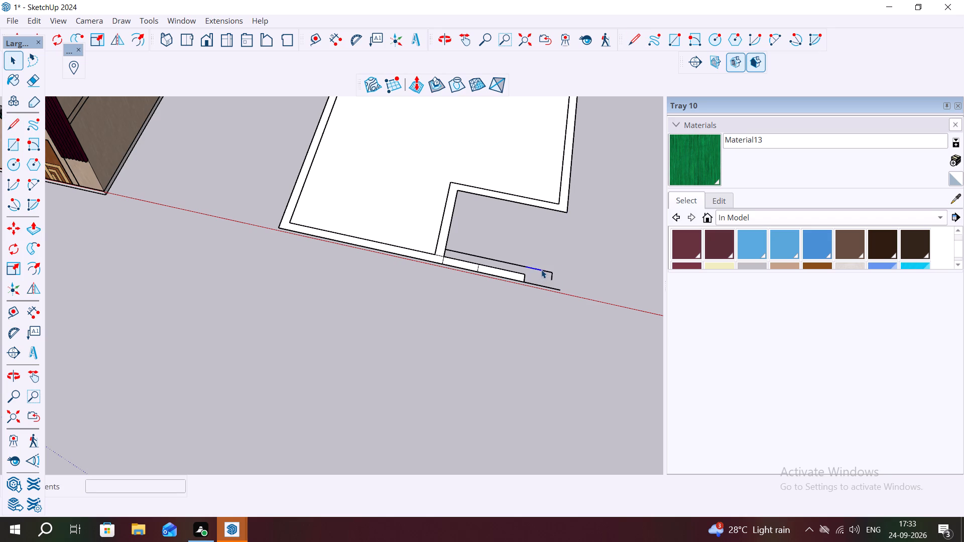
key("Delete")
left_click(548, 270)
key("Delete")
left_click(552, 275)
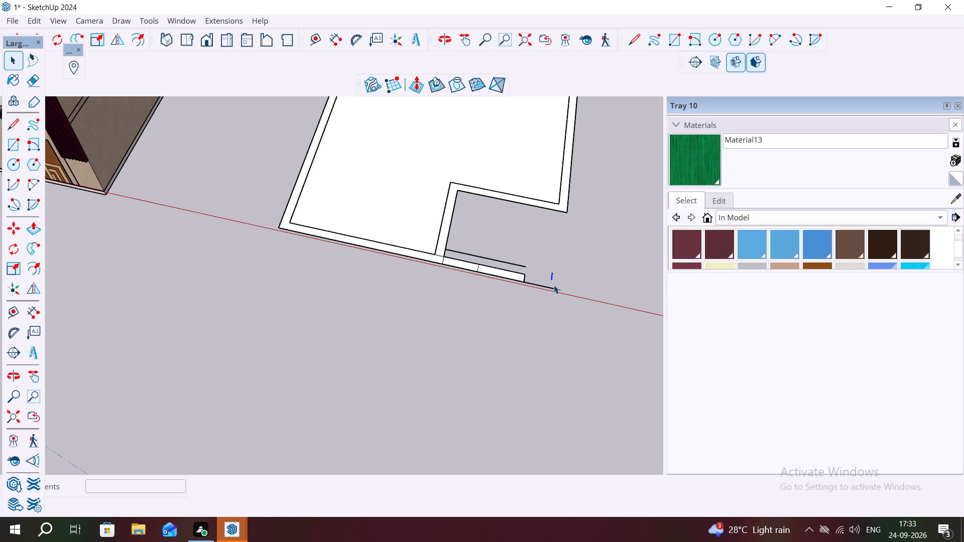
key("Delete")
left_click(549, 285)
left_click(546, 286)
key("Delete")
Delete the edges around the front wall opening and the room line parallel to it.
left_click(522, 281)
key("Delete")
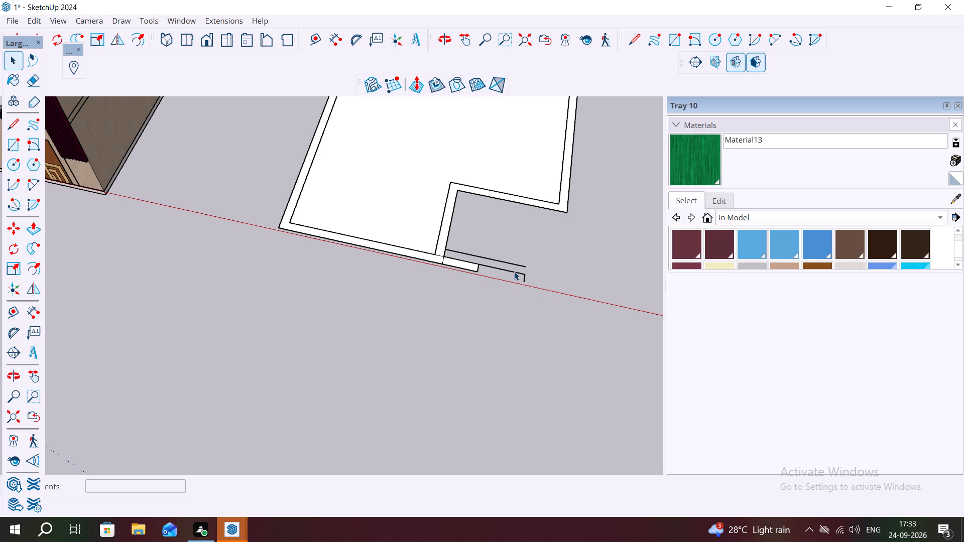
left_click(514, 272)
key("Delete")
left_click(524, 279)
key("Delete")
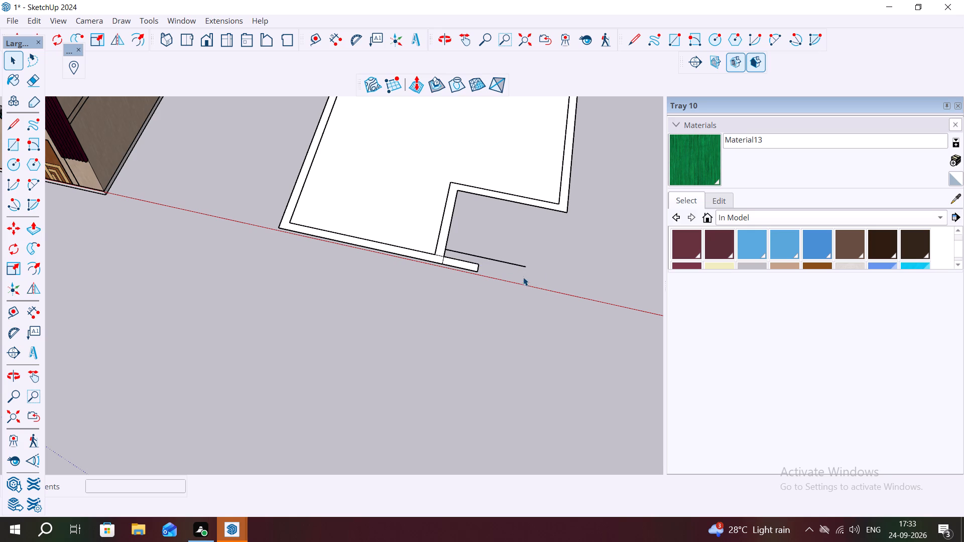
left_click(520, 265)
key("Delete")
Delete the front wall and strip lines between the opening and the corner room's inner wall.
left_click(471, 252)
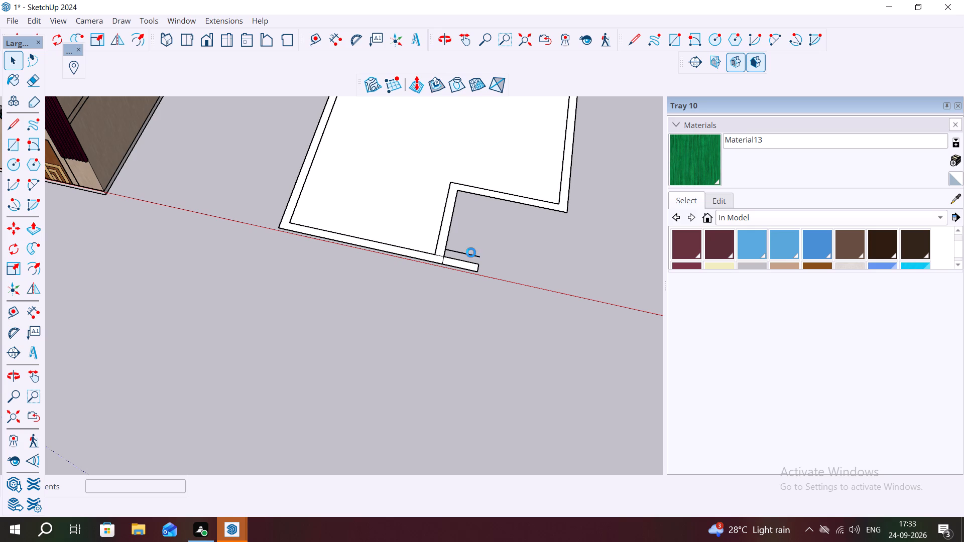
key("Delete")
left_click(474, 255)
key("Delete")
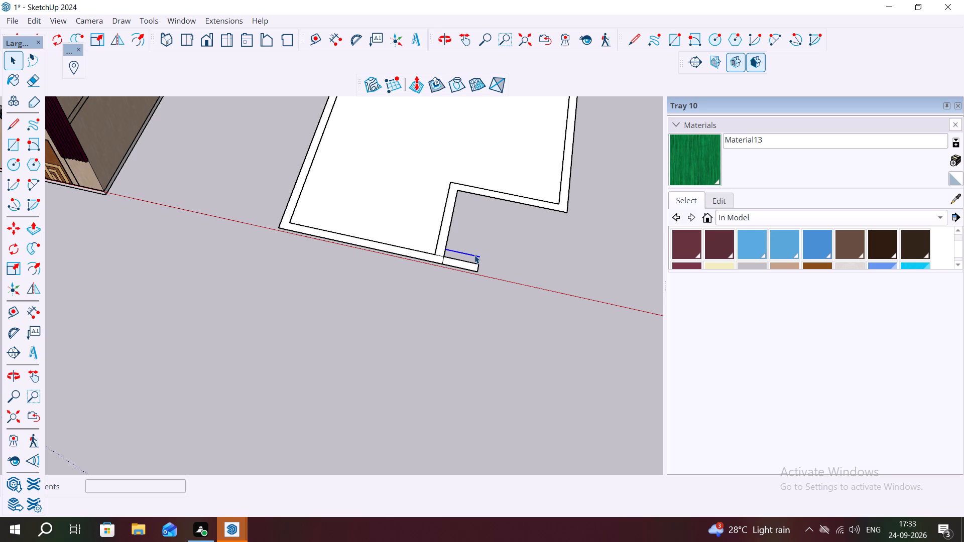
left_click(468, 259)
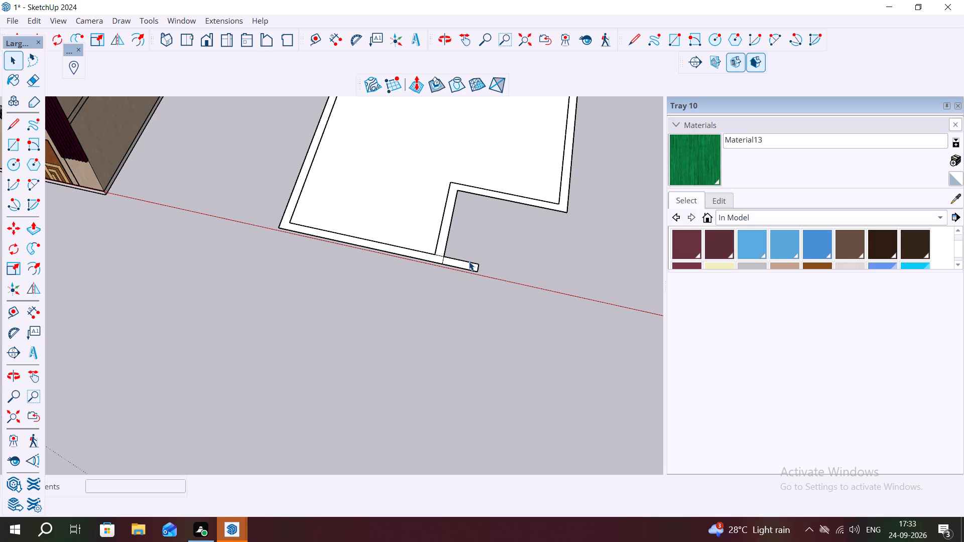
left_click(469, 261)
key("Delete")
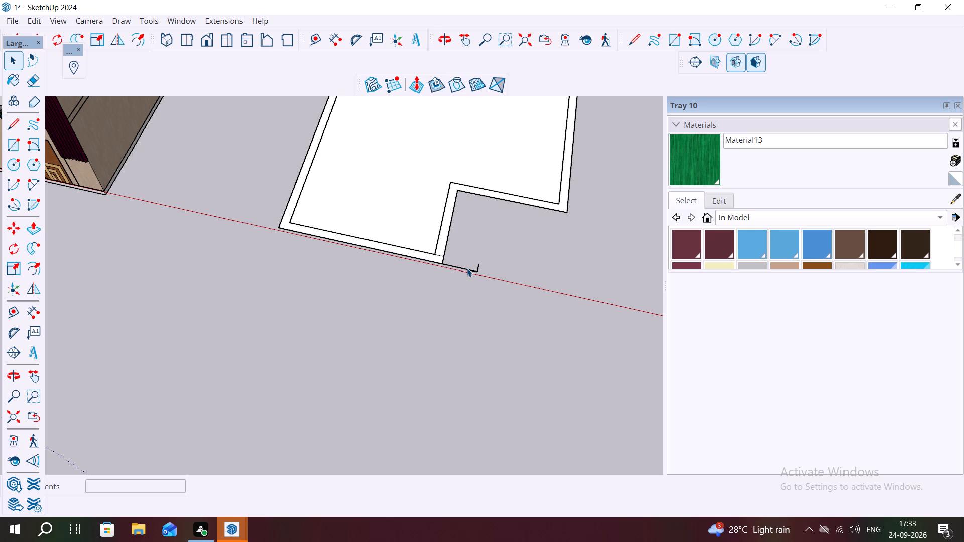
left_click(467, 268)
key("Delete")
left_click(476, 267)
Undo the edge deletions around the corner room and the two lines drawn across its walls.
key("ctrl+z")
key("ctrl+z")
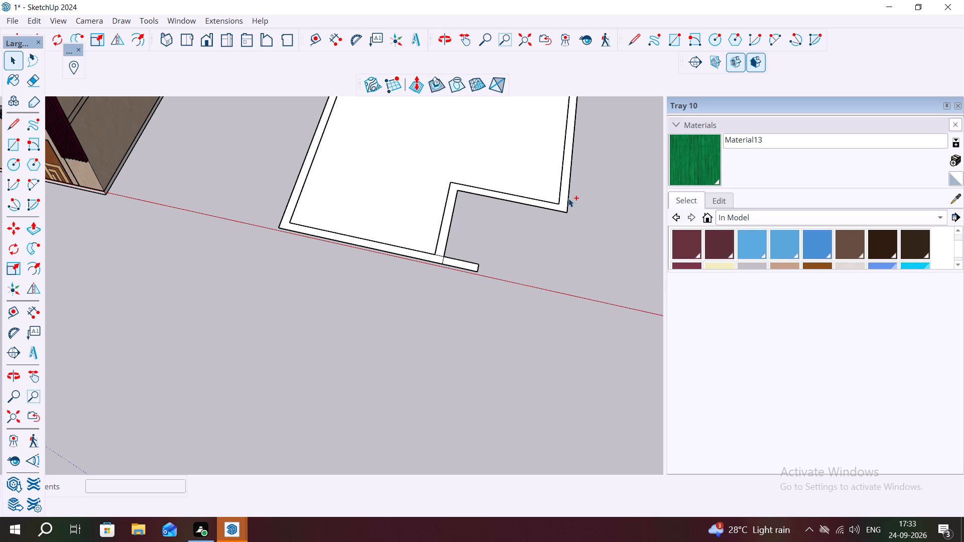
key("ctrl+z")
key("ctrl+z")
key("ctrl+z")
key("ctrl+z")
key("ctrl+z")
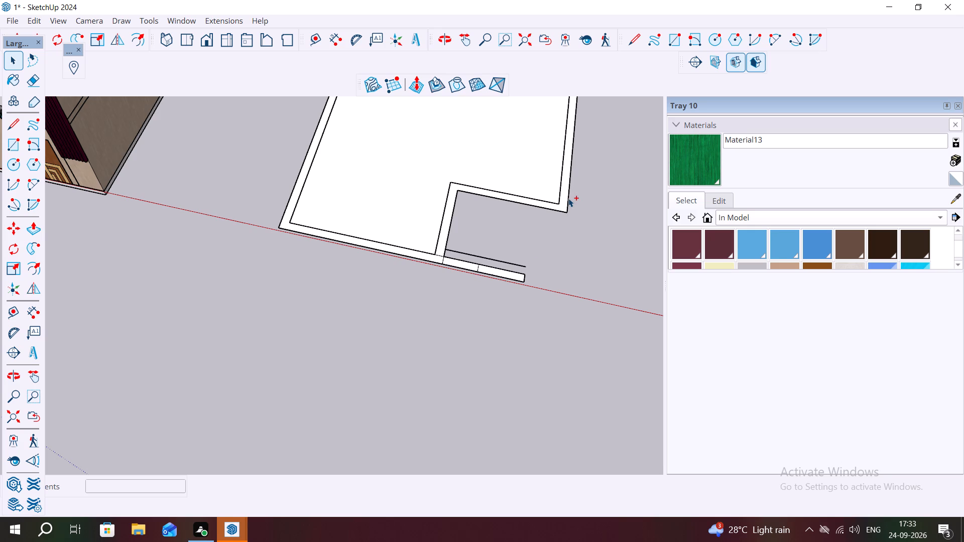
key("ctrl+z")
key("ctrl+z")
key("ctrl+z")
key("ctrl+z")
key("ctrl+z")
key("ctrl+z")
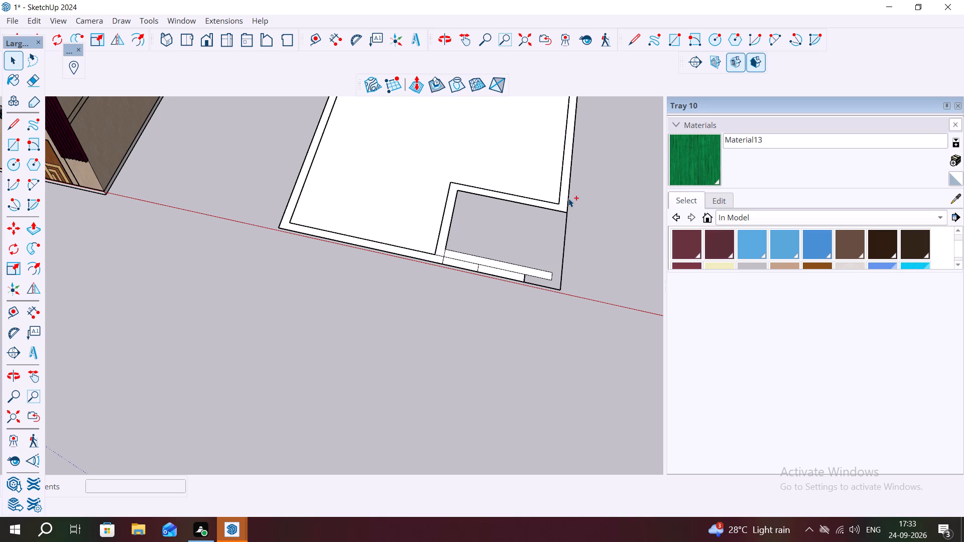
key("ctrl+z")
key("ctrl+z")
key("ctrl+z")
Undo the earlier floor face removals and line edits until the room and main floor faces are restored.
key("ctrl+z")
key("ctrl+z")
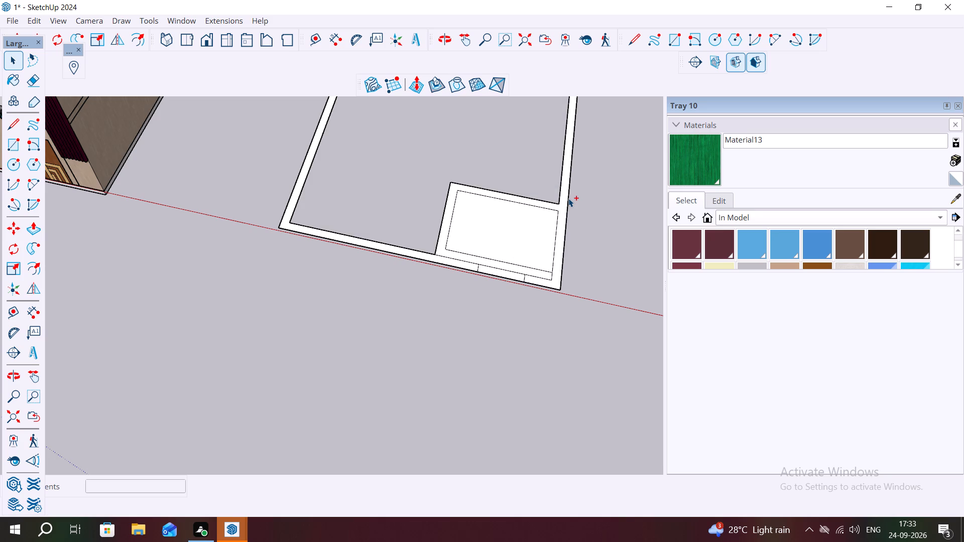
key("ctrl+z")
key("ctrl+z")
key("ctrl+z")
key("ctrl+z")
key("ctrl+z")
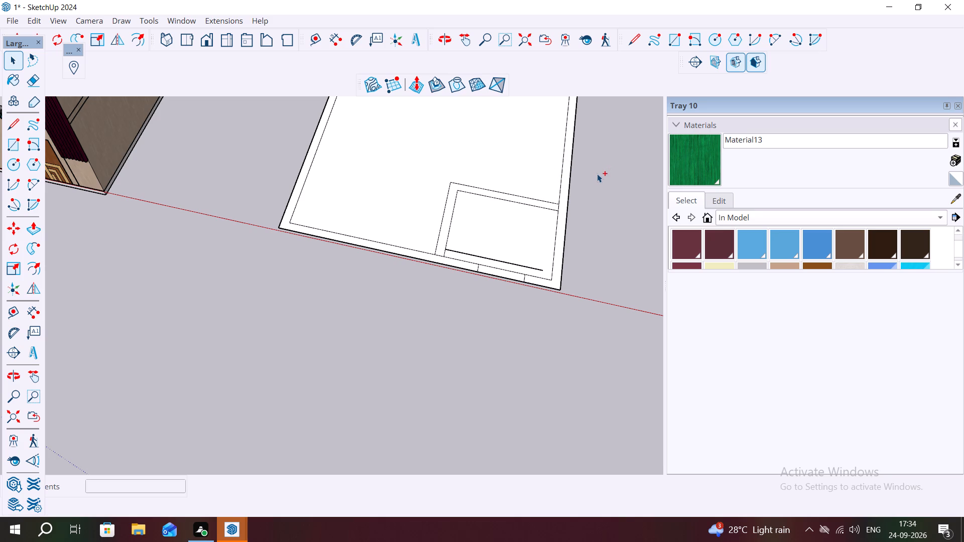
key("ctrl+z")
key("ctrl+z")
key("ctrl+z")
Delete the entire floor plan drawn beside the two-storey house.
key("z")
scroll(529, 286, "down", 4)
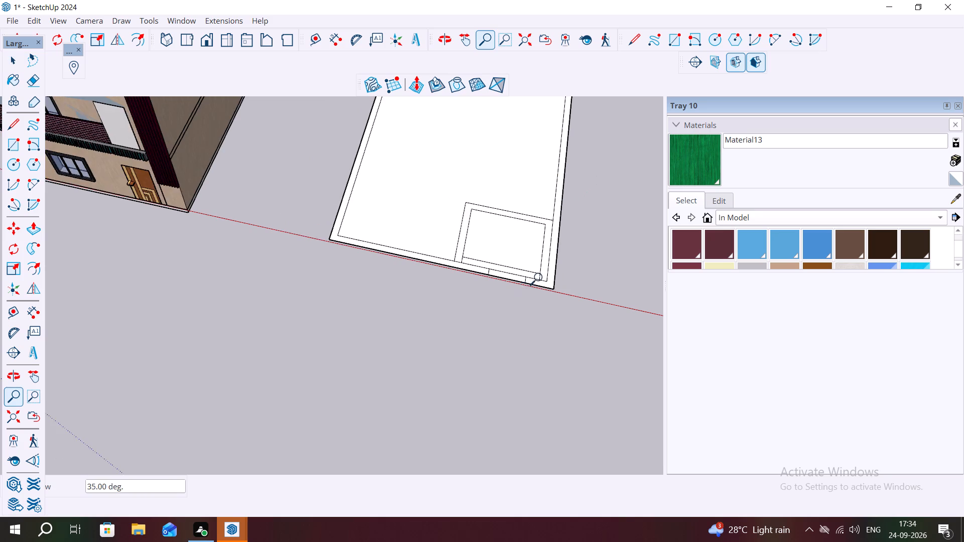
scroll(541, 278, "down", 8)
key("space")
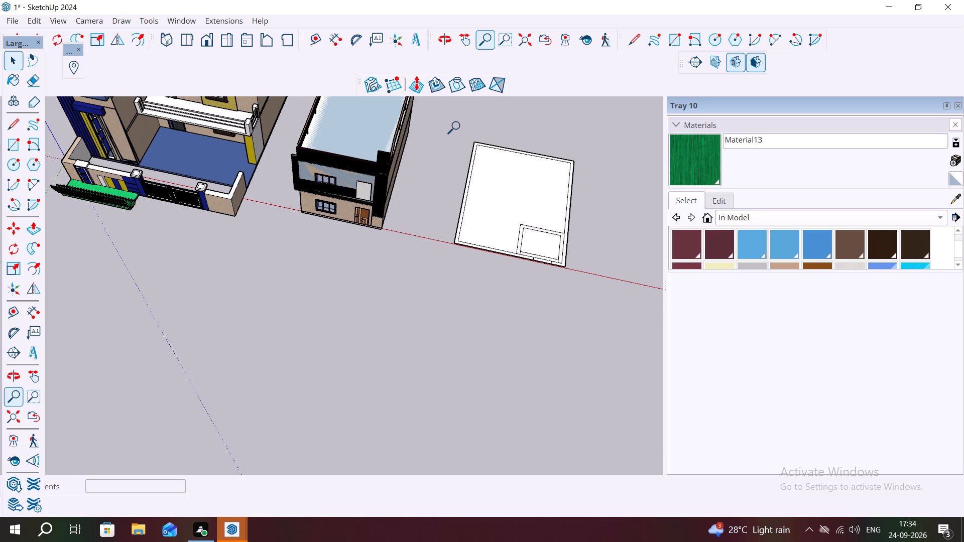
left_click_drag(455, 134, 609, 288)
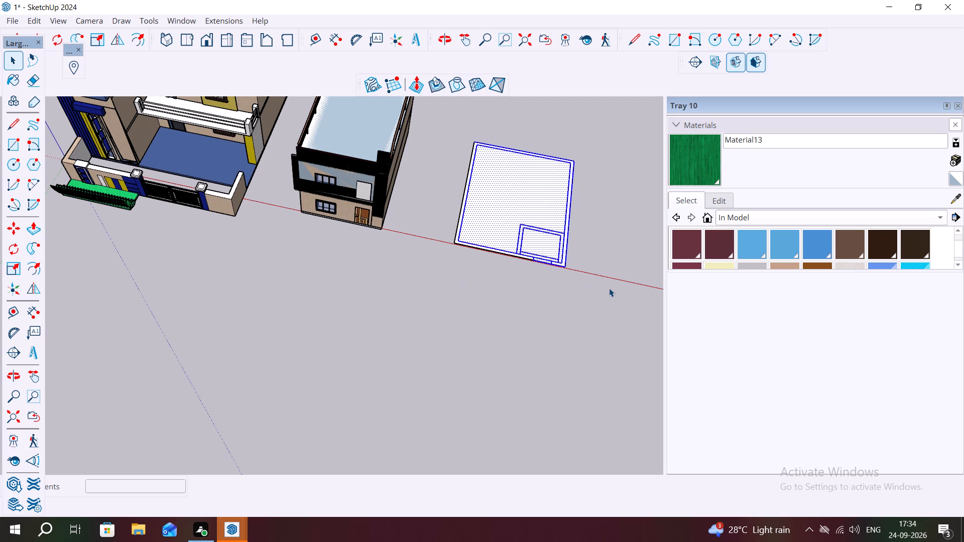
left_click_drag(445, 131, 530, 127)
left_click_drag(530, 127, 633, 303)
key("Delete")
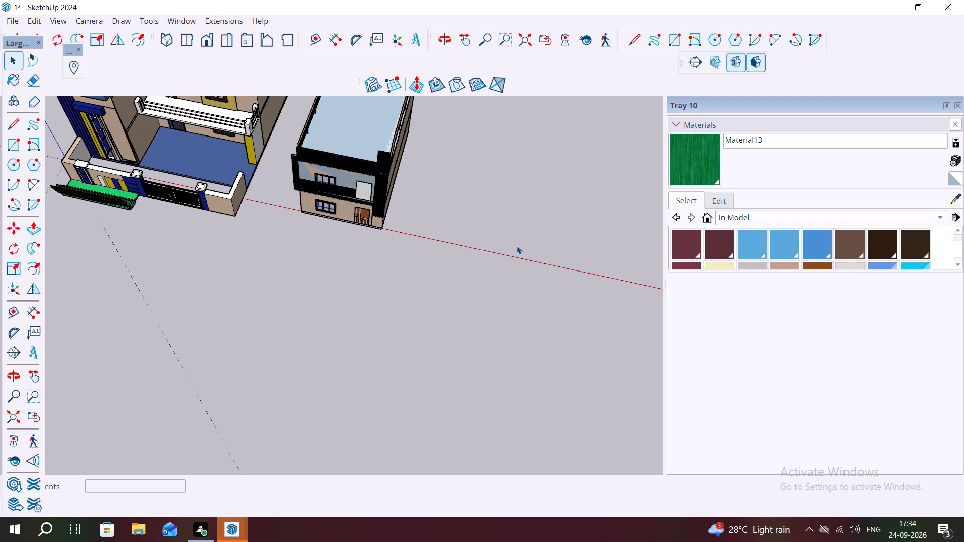
Draw a new ground rectangle about 20'3" by 30'11" along the red axis beside the house, and select its face and edges.
key("r")
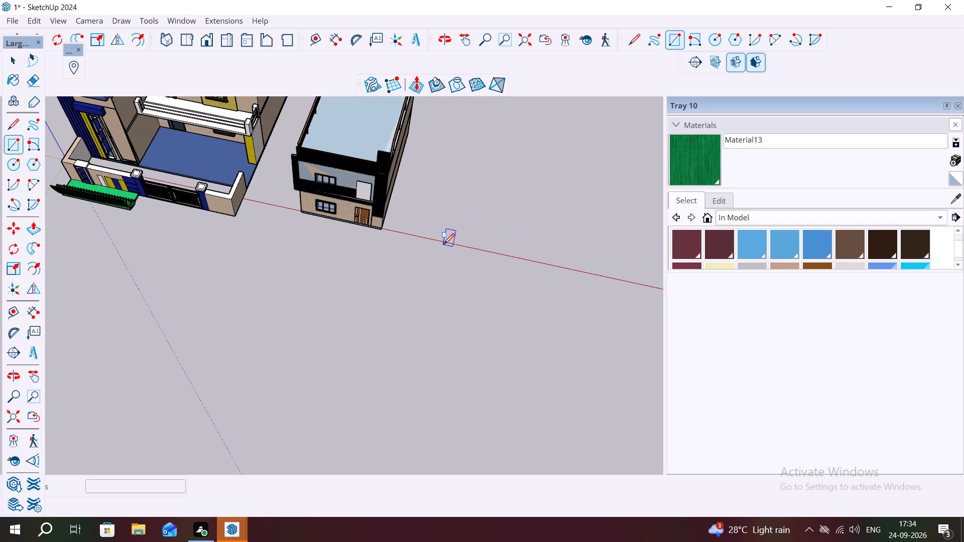
left_click(454, 244)
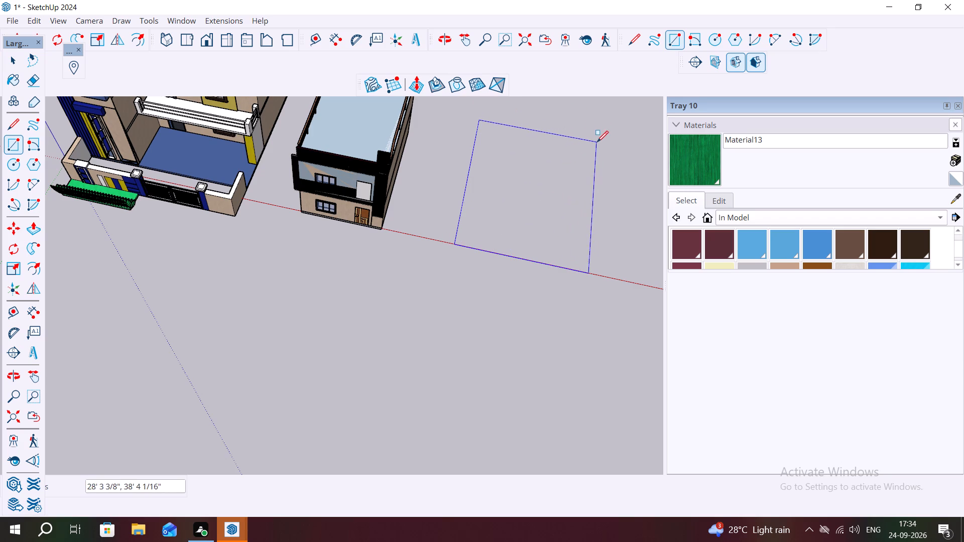
left_click(560, 159)
key("space")
double_click(507, 195)
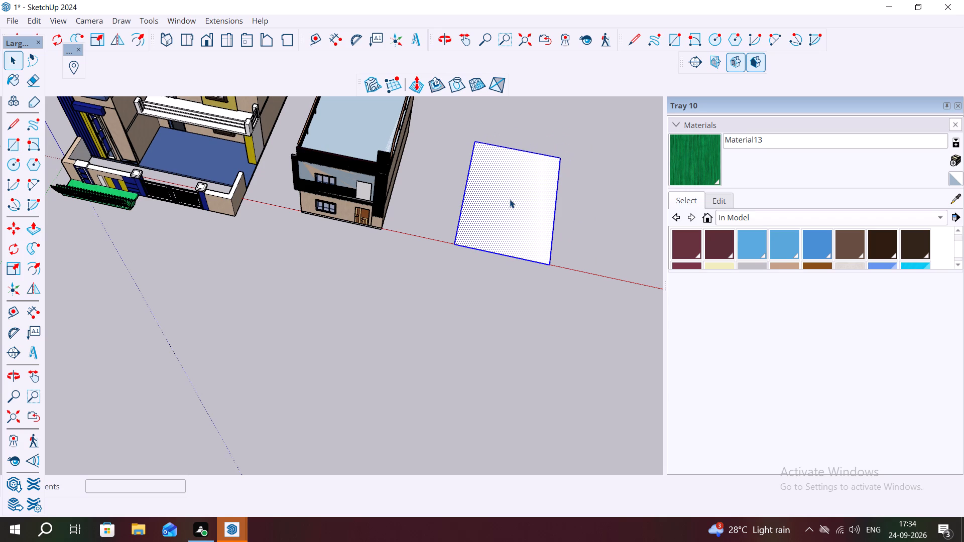
key("Escape")
key("space")
Offset the outline of the new ground rectangle inward by 9" to form the outer wall strip.
scroll(458, 221, "up", 5)
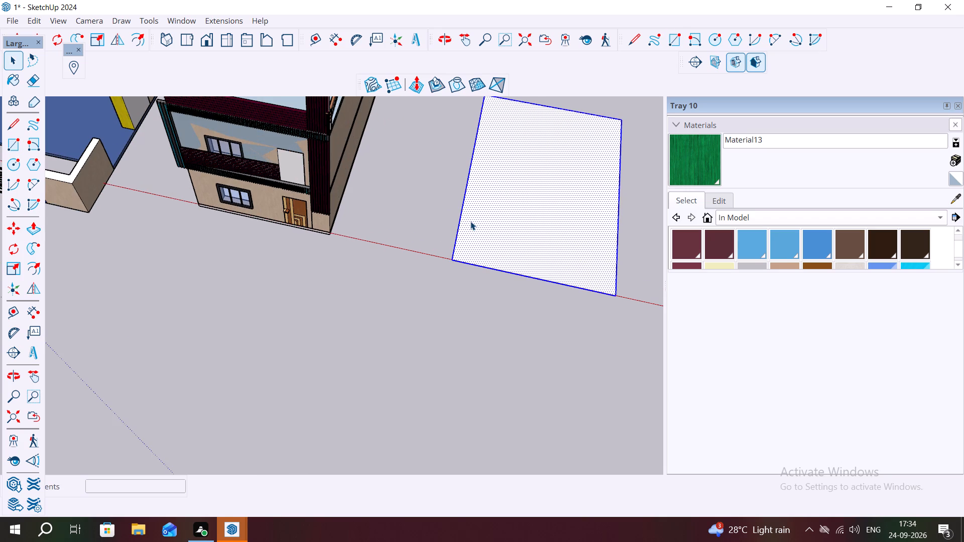
key("f")
left_click(463, 219)
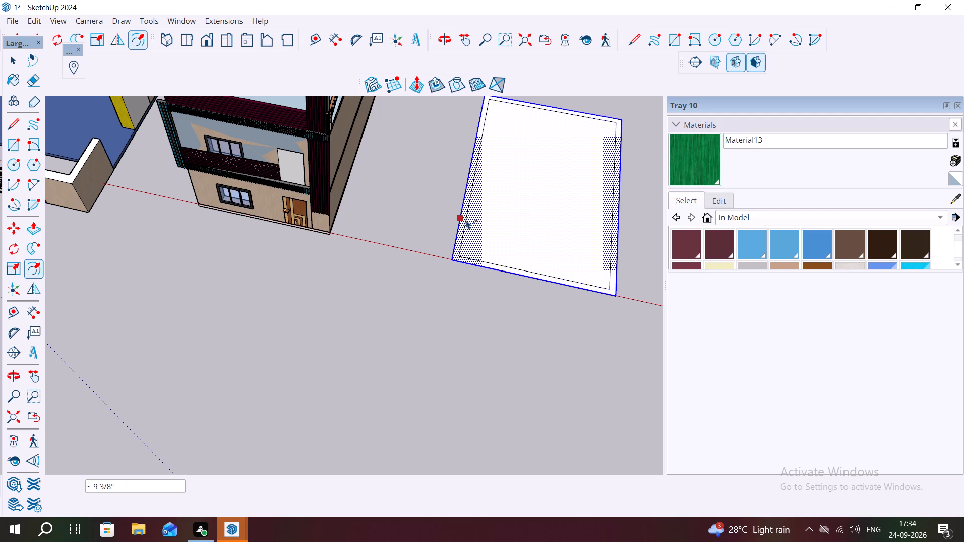
type("9\"")
key("Return")
key("Escape")
key("space")
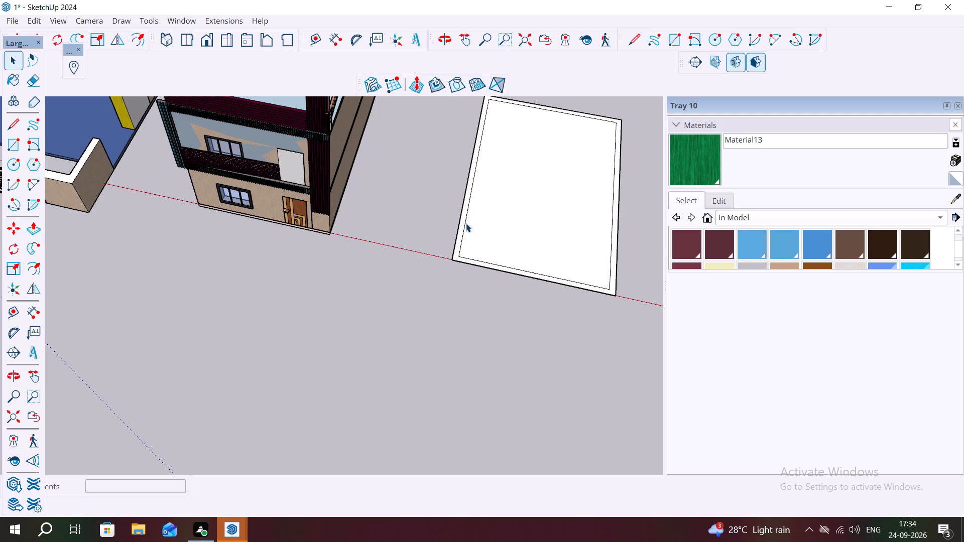
Draw two lines enclosing a corner room about 8'4" by 9'11" inside the wall outline, at the corner nearest the house.
key("l")
left_click(473, 198)
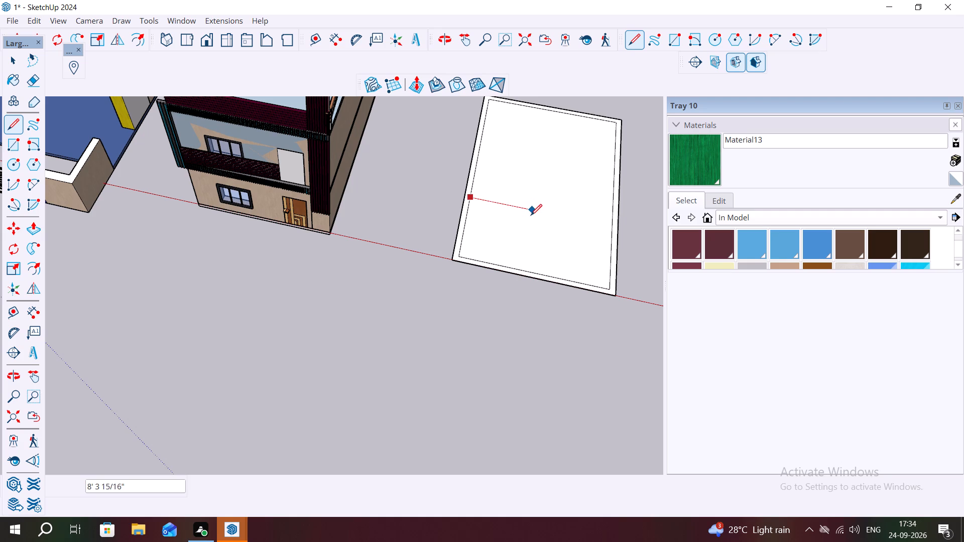
left_click(531, 215)
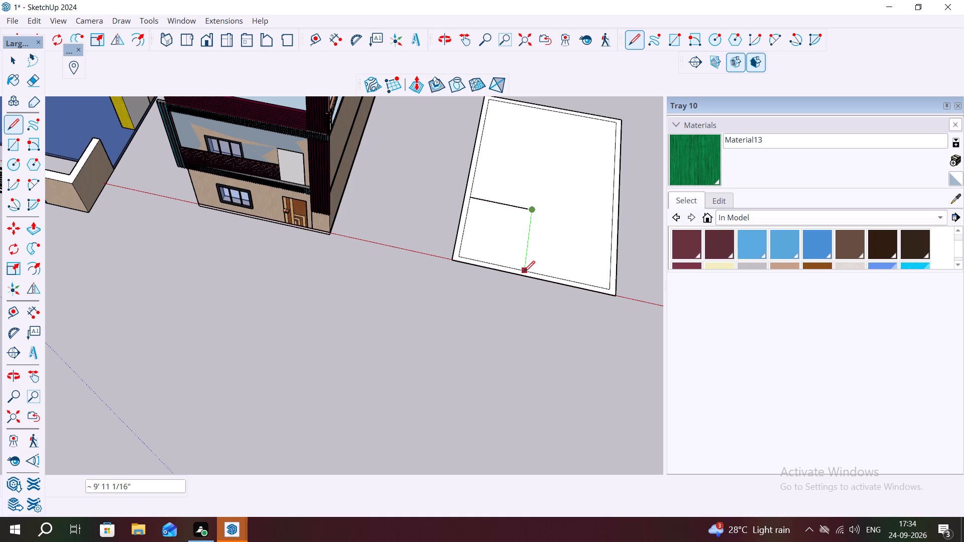
left_click(523, 272)
key("Escape")
key("space")
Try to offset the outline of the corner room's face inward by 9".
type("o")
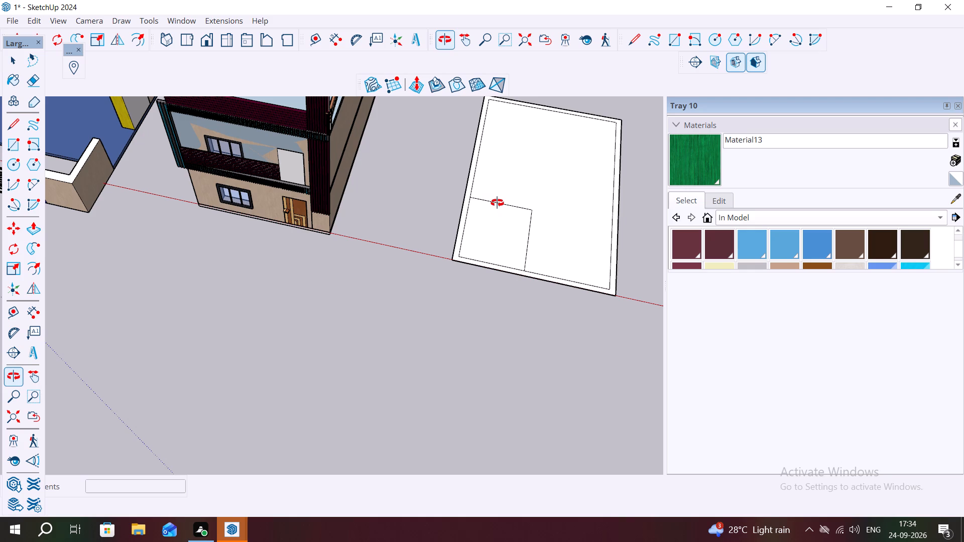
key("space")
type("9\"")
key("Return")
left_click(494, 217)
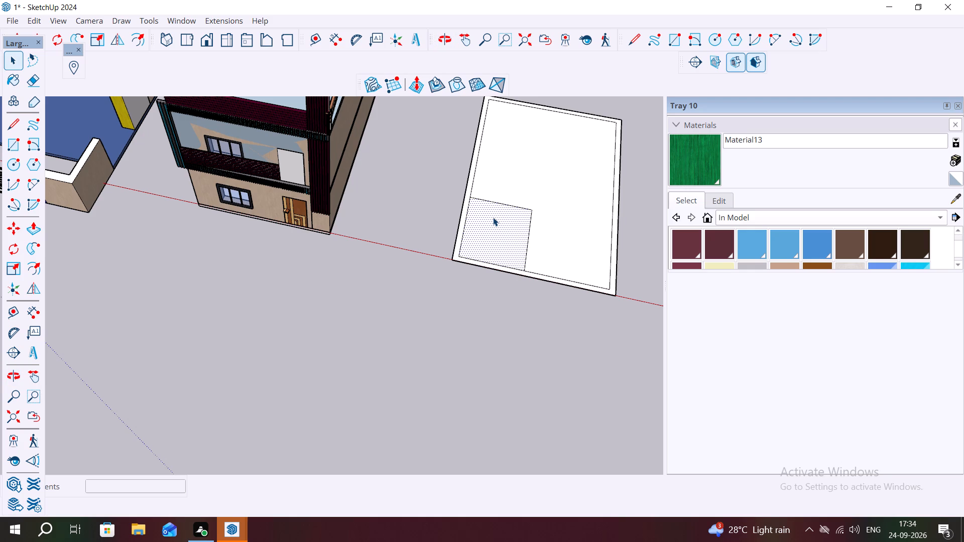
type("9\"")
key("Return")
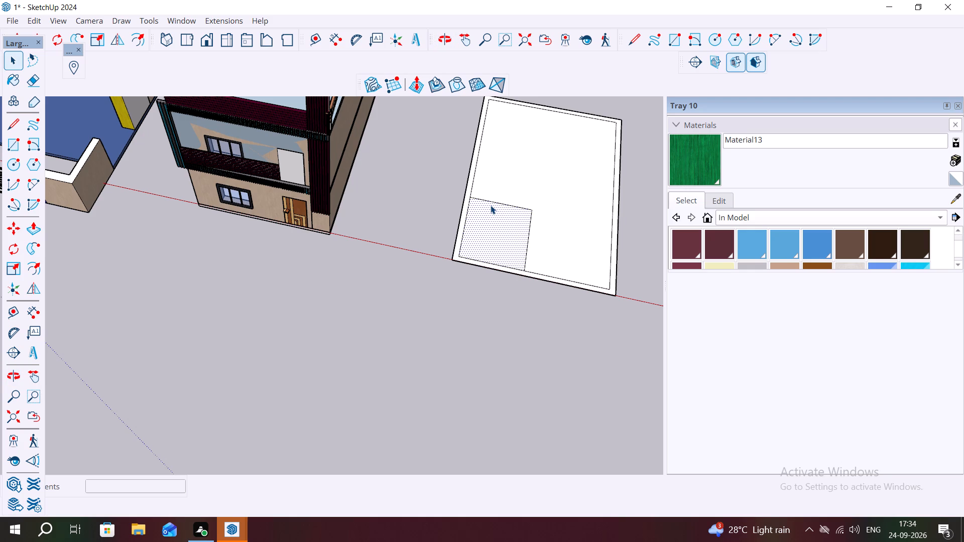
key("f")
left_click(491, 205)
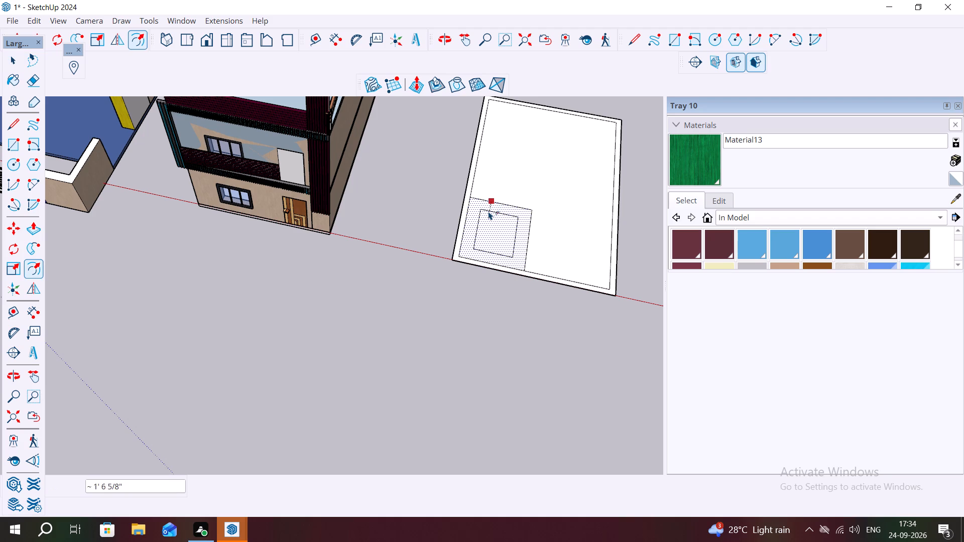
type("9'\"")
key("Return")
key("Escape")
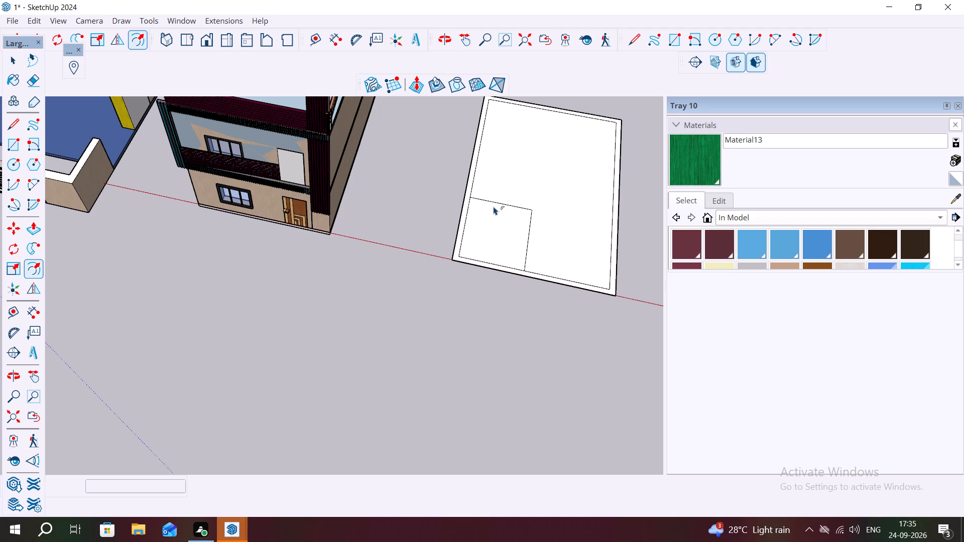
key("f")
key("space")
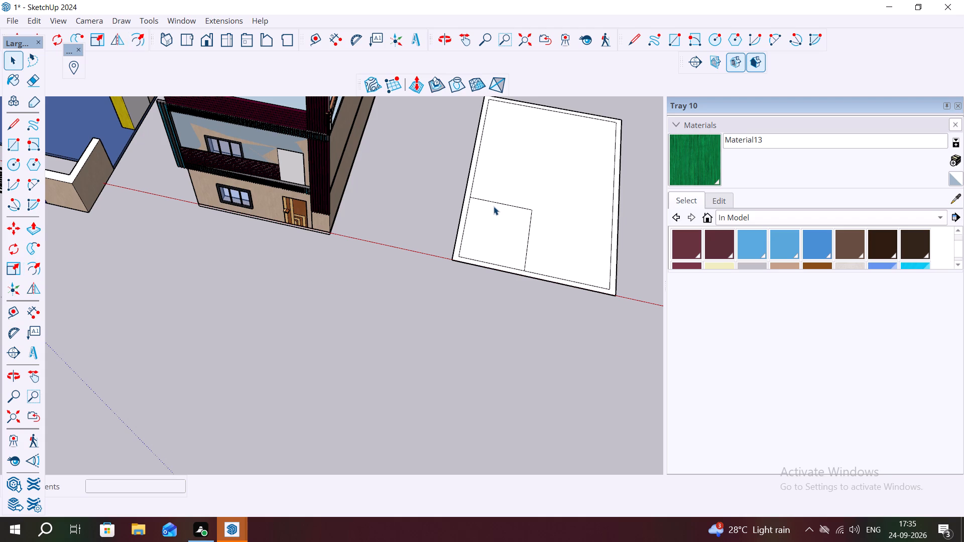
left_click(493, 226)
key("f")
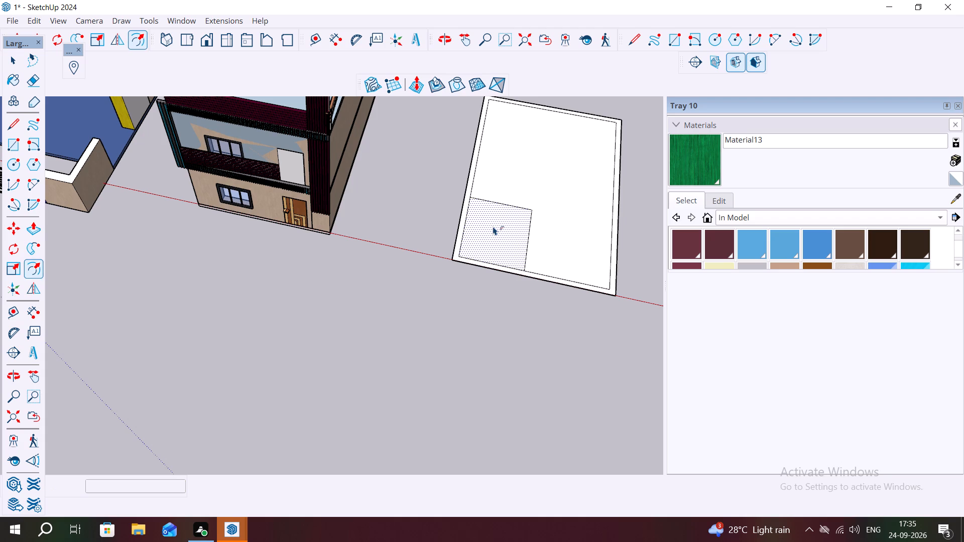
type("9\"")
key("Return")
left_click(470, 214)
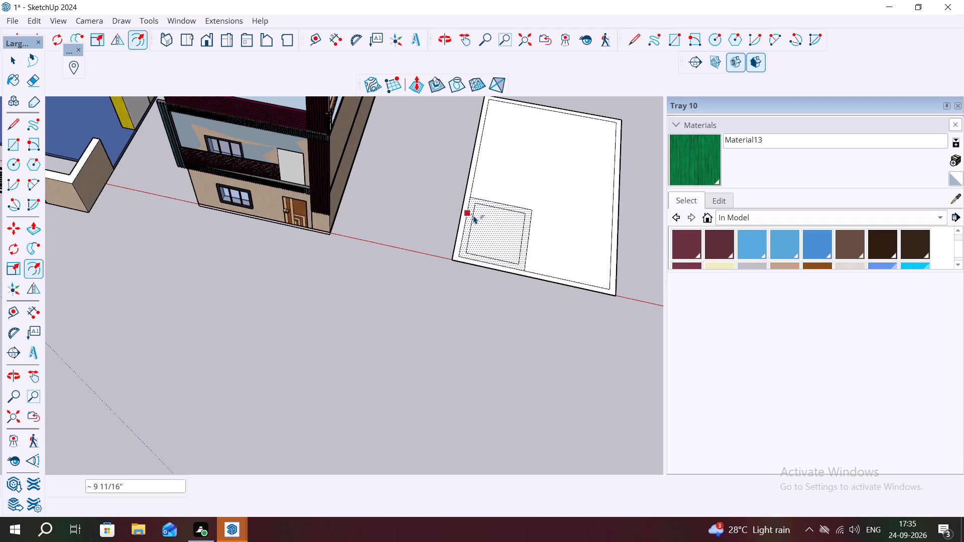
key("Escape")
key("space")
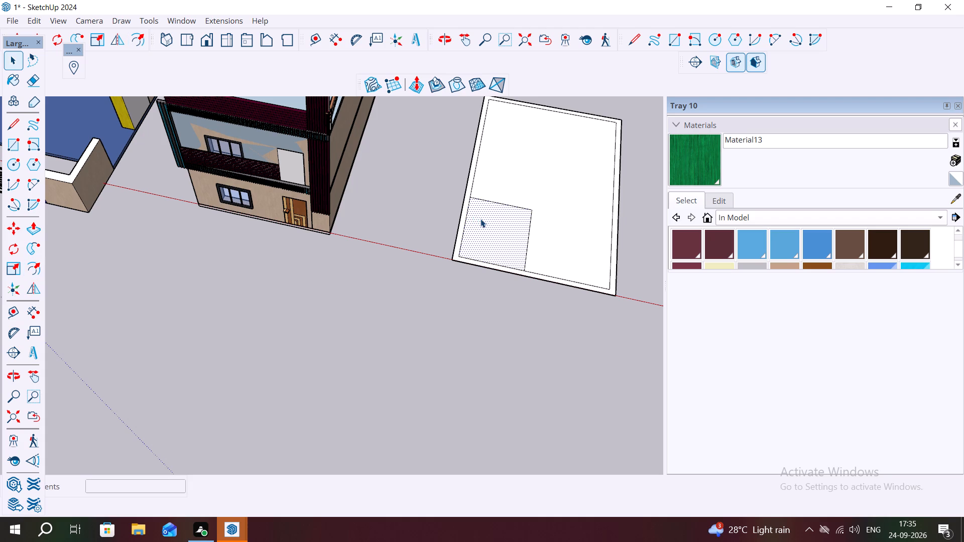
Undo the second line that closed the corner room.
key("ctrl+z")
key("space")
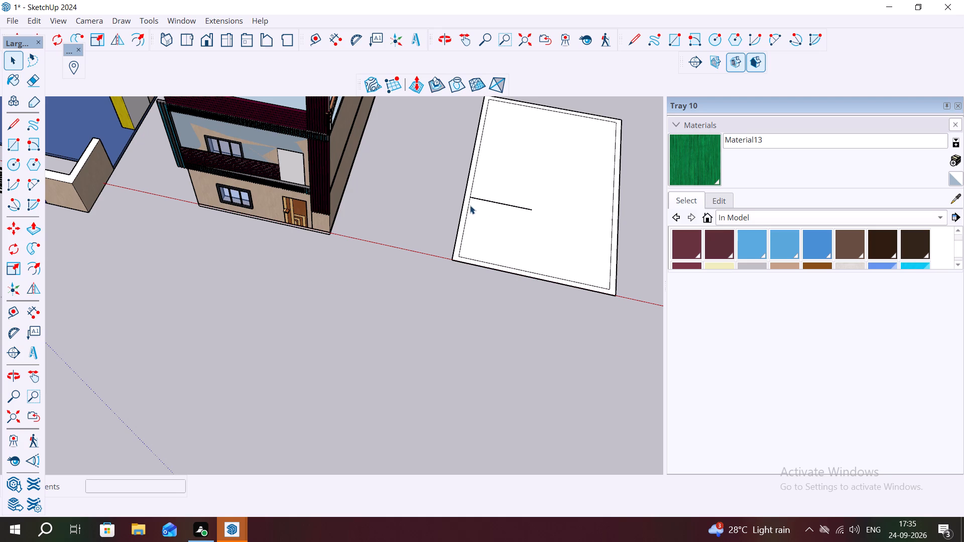
Draw the corner room's inner wall lines, one parallel to the remaining line and one about 9' long to the front wall.
key("l")
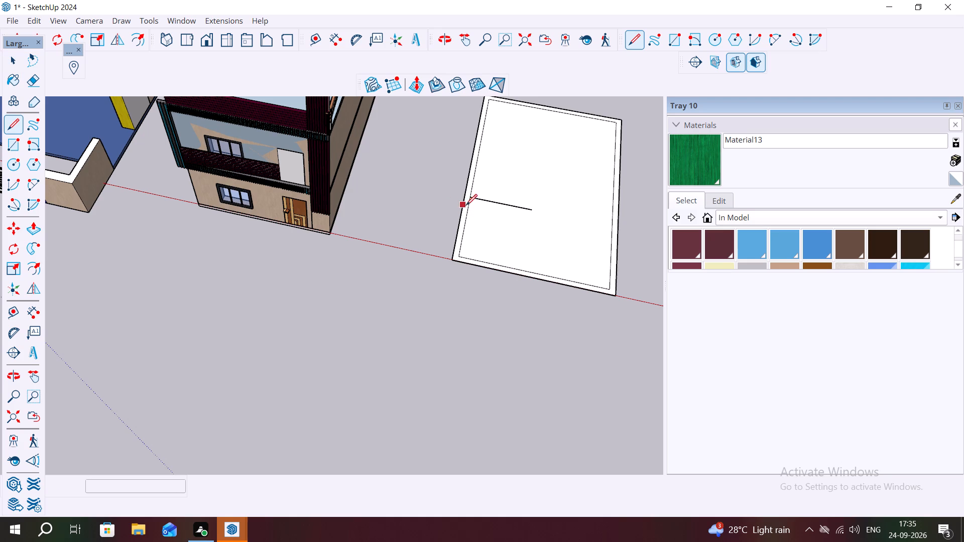
scroll(468, 205, "up", 6)
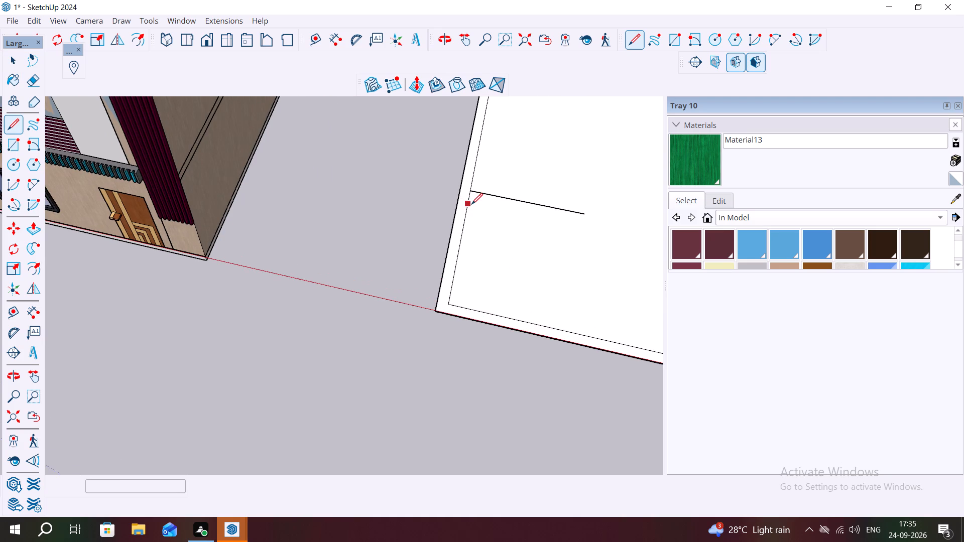
left_click(469, 201)
left_click(583, 223)
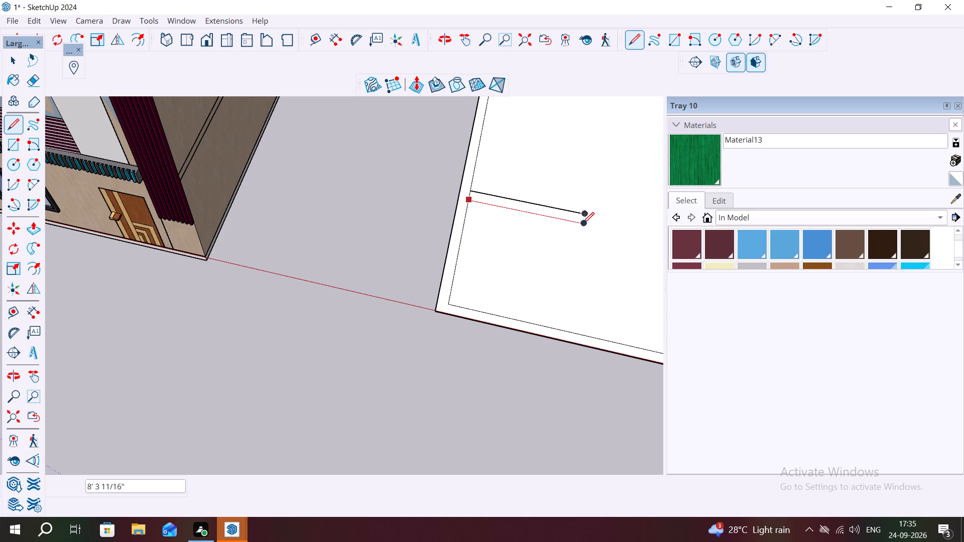
left_click(575, 333)
Draw the outer line of the room's side wall from the front wall and close it with an about 7" line to the existing line's end.
left_click(586, 334)
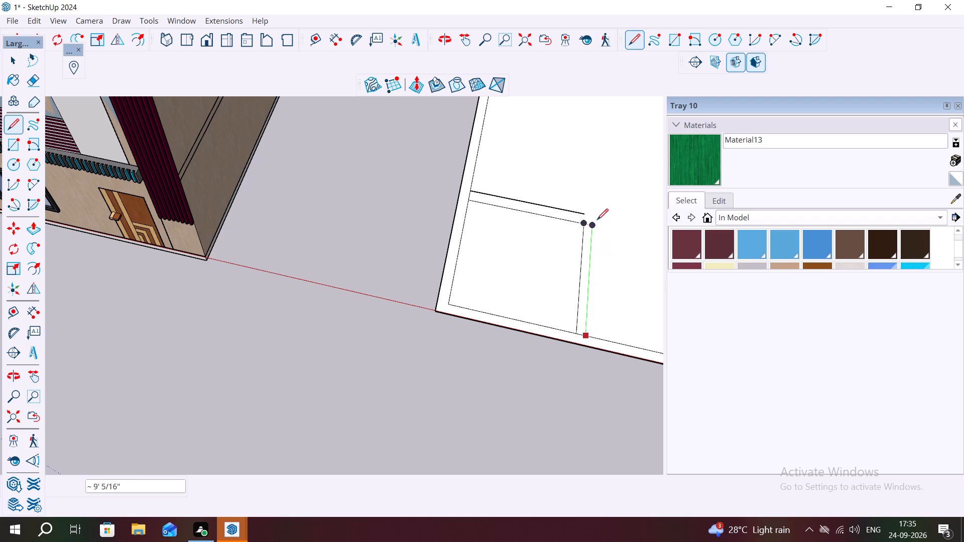
left_click(593, 217)
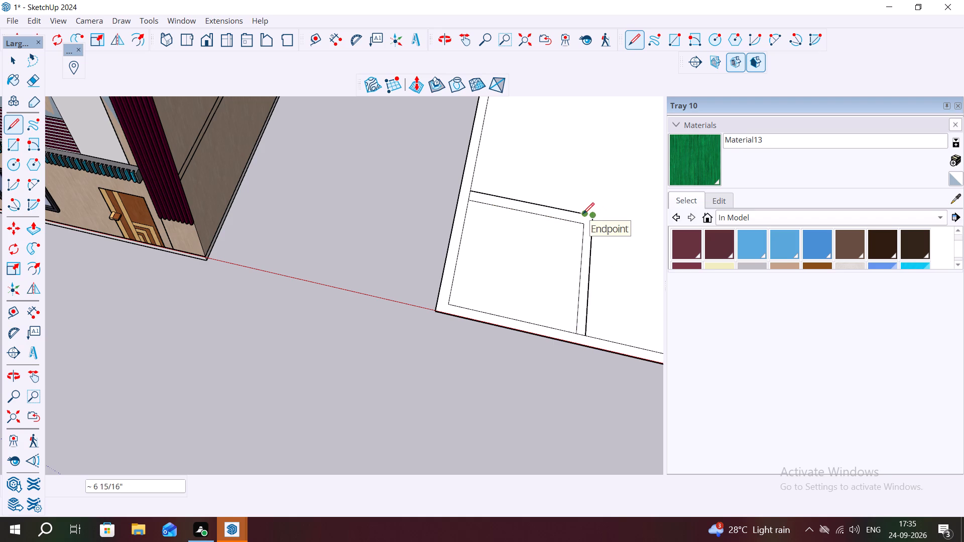
scroll(588, 215, "up", 6)
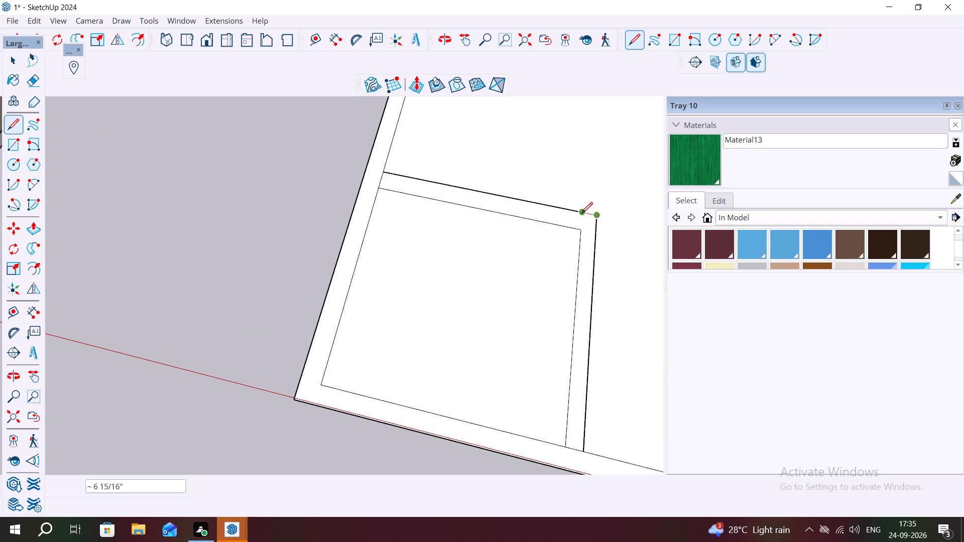
left_click(581, 213)
key("Escape")
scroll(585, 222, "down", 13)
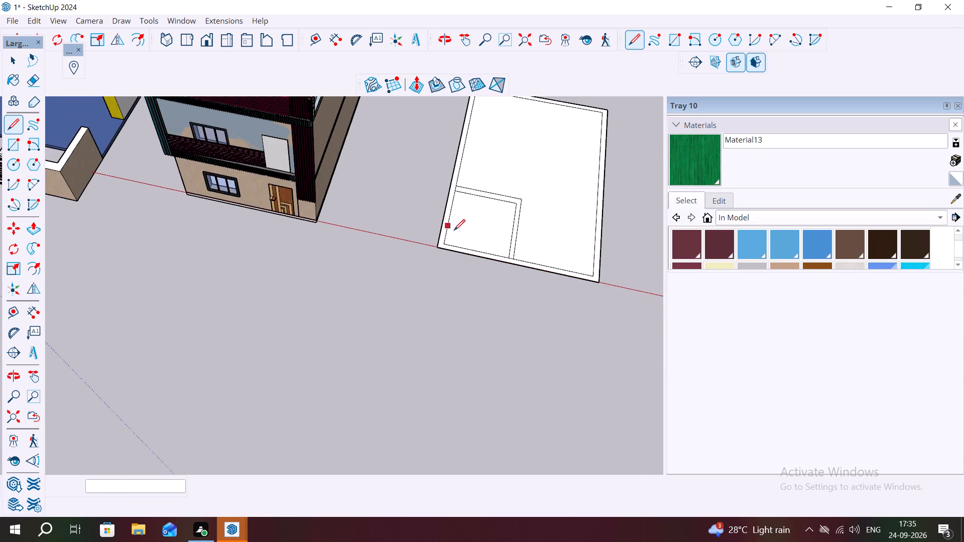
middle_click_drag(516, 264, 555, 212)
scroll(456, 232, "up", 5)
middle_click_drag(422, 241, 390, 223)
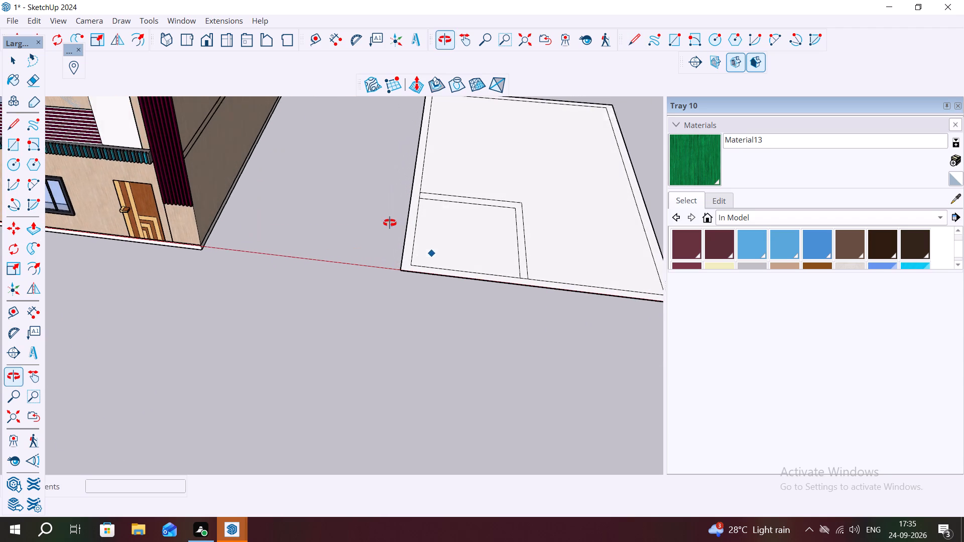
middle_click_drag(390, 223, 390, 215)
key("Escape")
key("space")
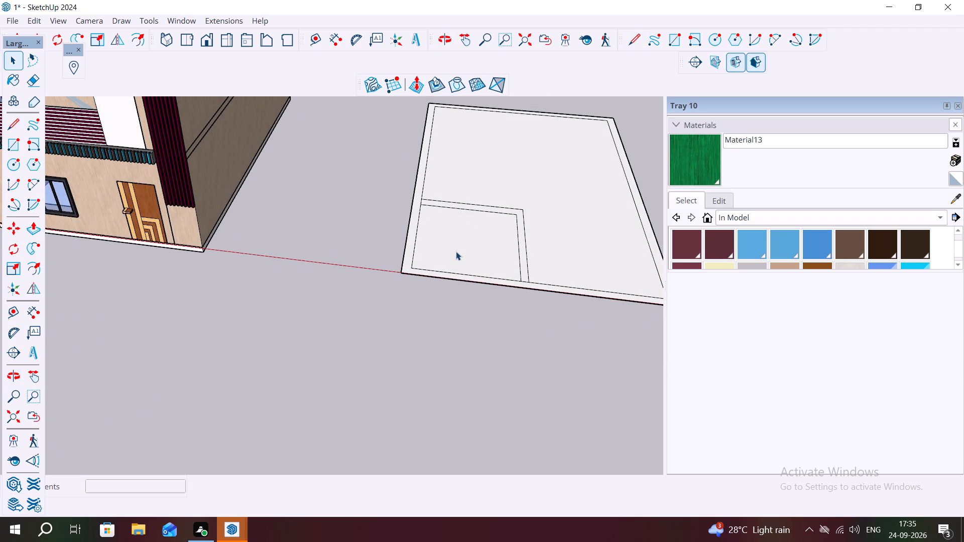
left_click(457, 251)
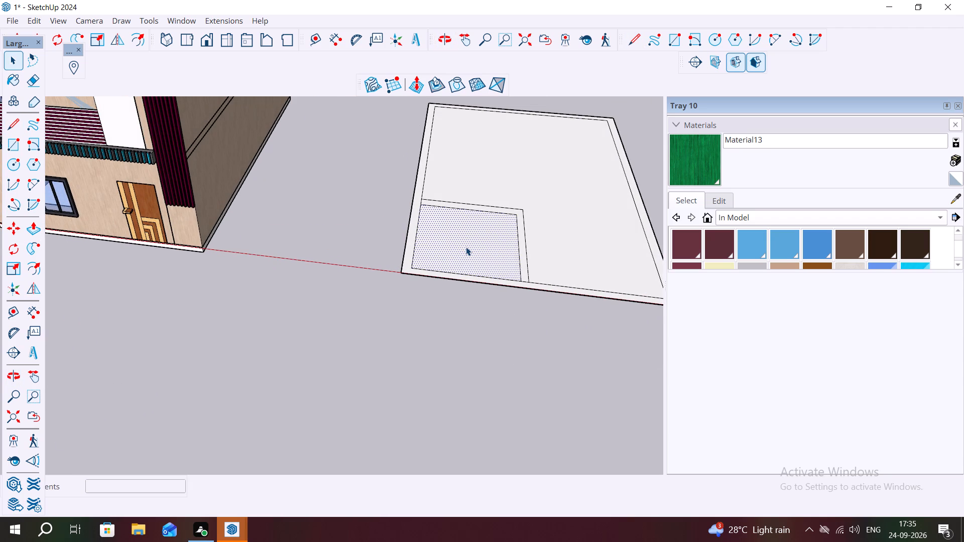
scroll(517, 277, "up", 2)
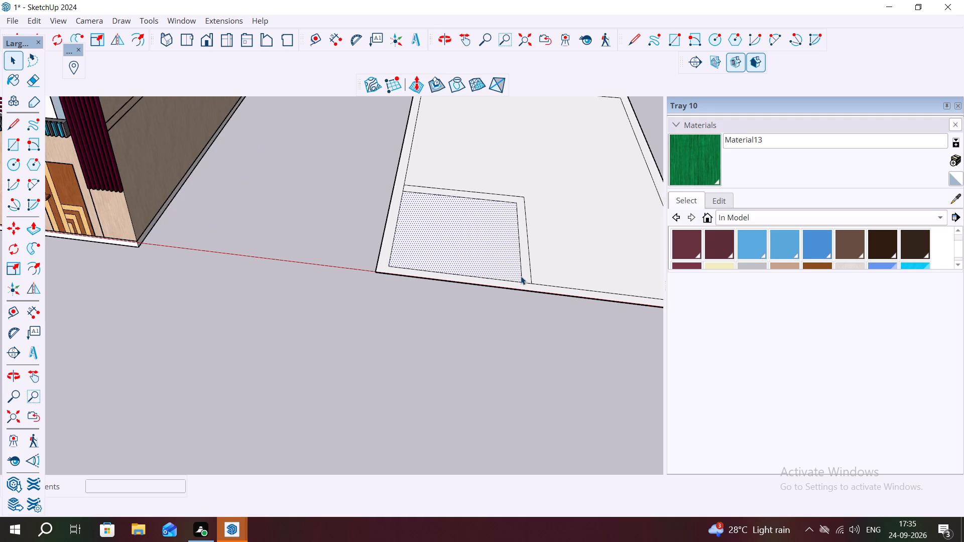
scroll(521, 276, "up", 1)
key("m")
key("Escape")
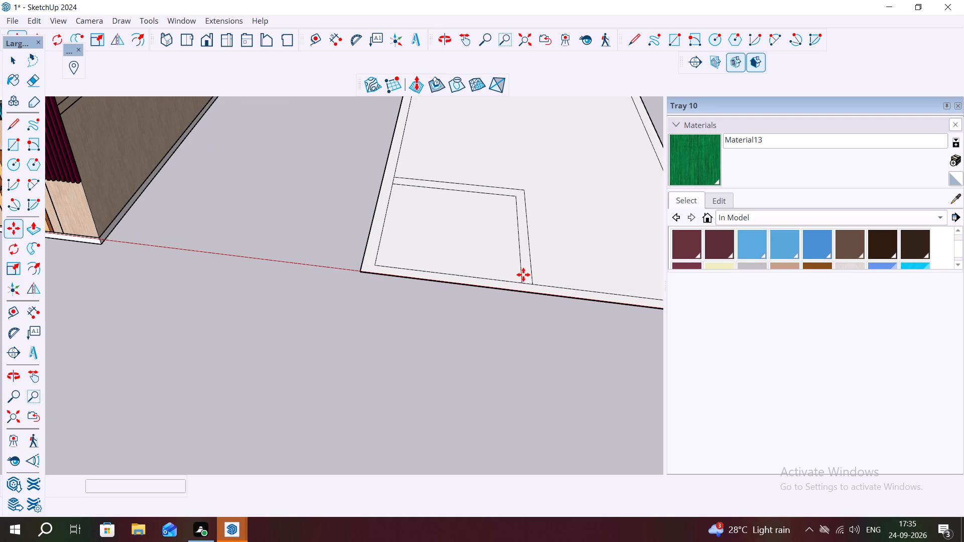
Extend the corner room's outer wall lines across the front and side walls to the plan's outer edges, with 9" across the front wall.
key("l")
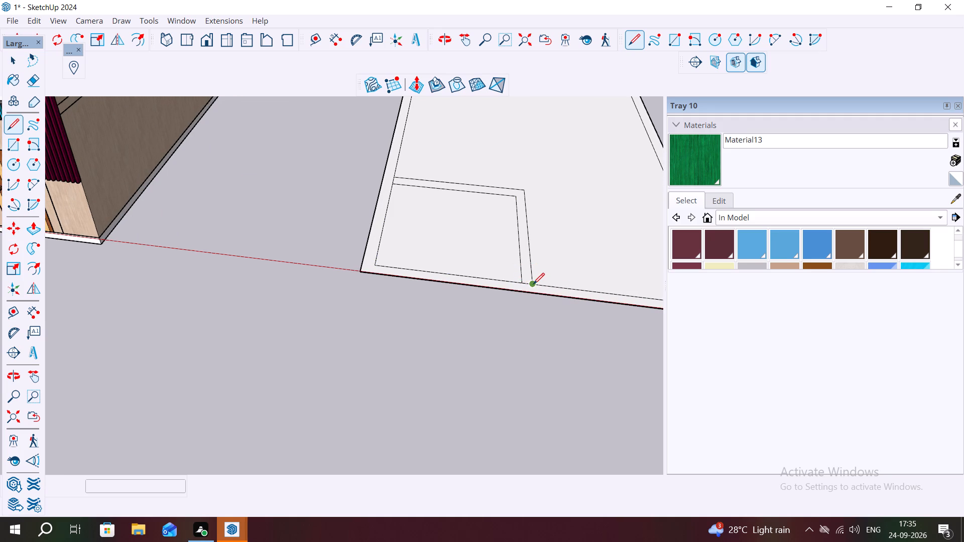
left_click(533, 284)
left_click(533, 297)
key("Escape")
left_click(396, 178)
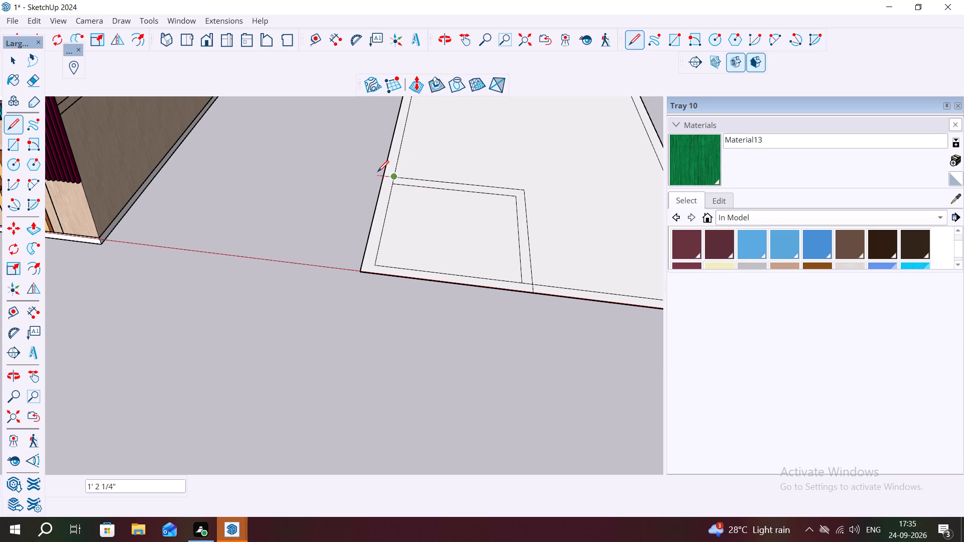
left_click(379, 176)
scroll(383, 176, "up", 4)
key("Escape")
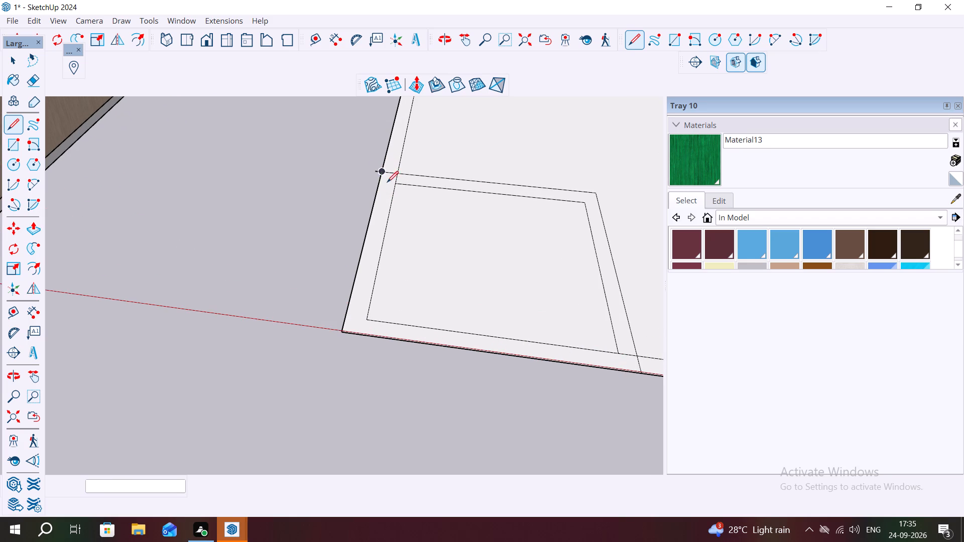
Delete the short line stub overhanging the plan's outer side edge beside the corner room.
scroll(382, 173, "up", 6)
key("space")
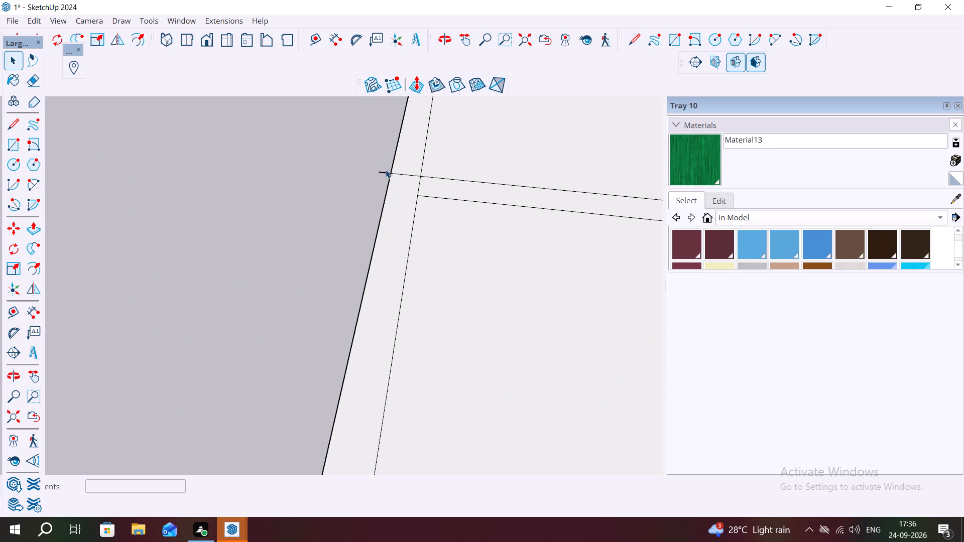
left_click(386, 172)
left_click(386, 172)
key("Delete")
Cut out the face inside the corner room.
scroll(359, 168, "down", 15)
left_click(331, 194)
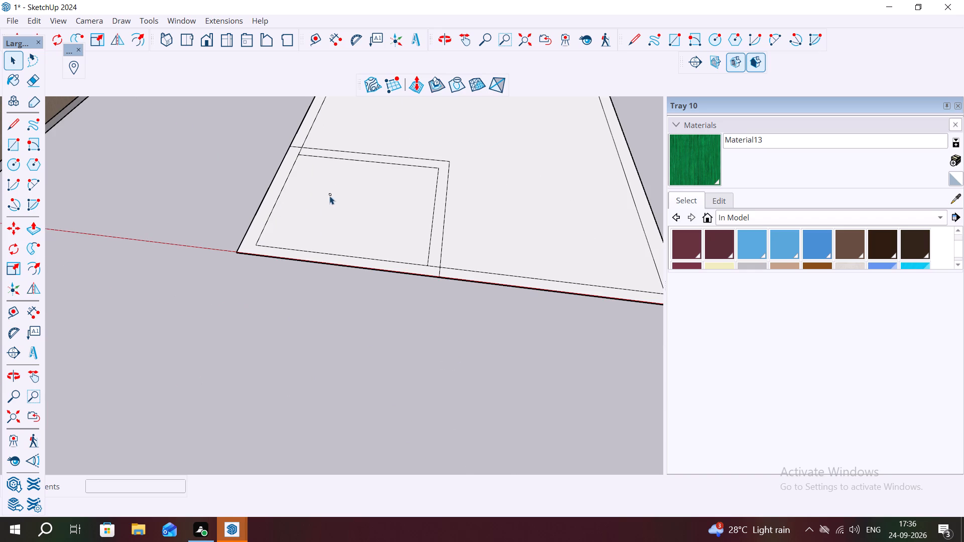
key("ctrl+x")
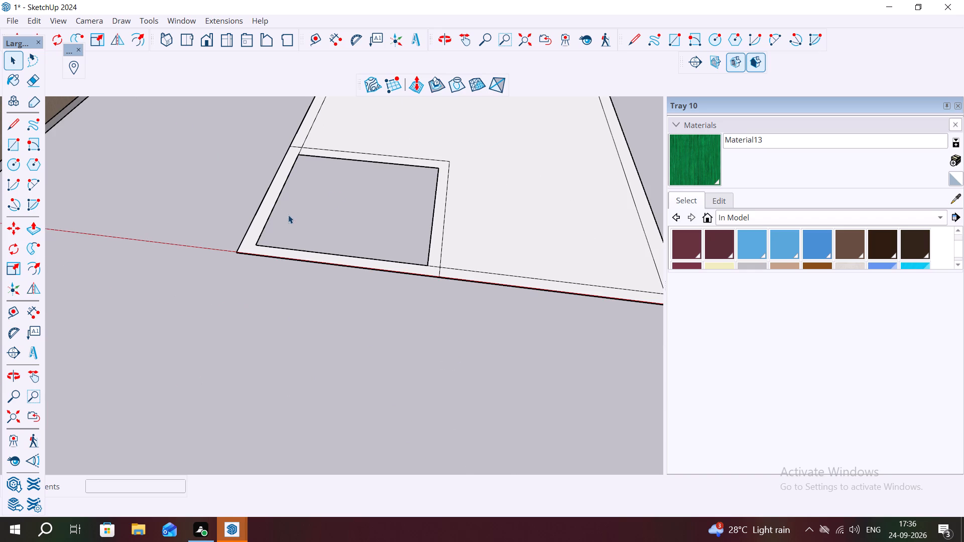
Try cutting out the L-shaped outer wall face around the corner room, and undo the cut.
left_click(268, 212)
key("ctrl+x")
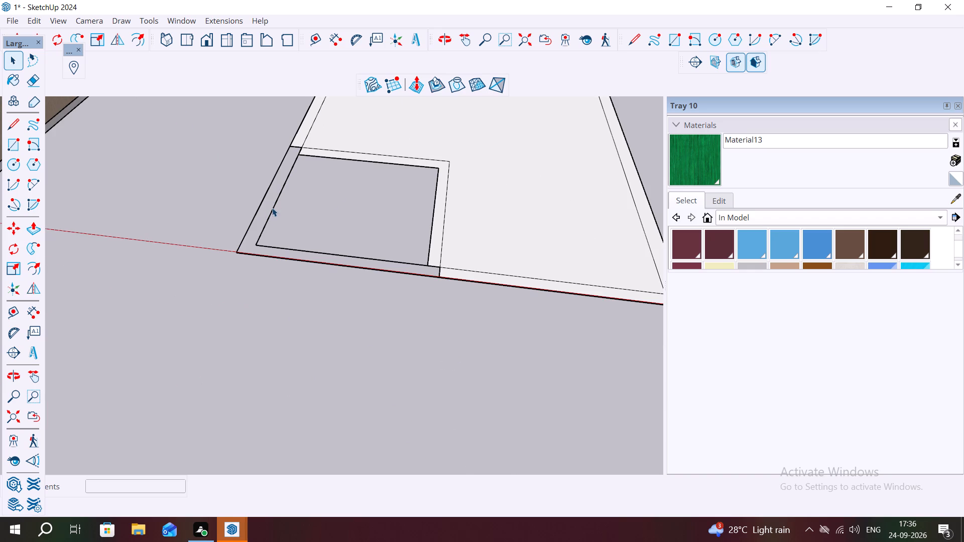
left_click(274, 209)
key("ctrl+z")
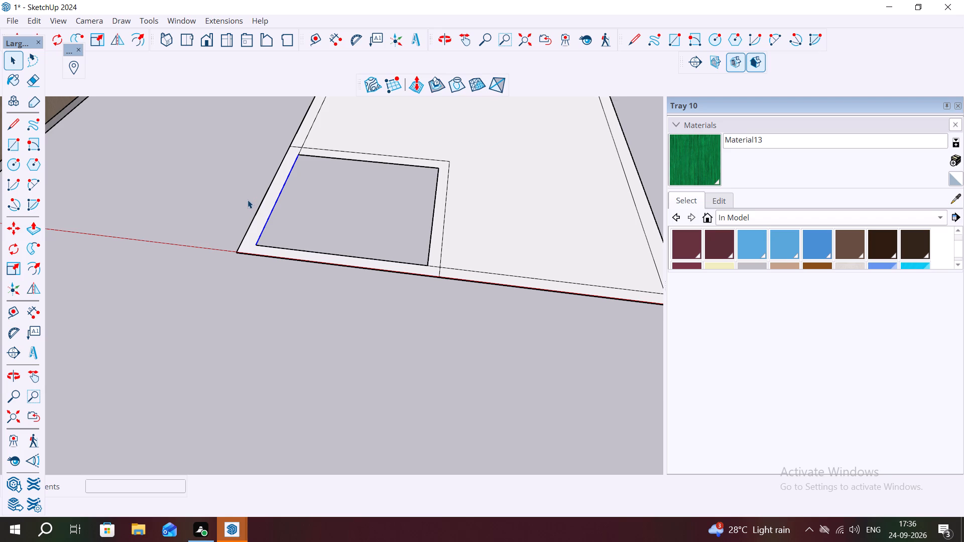
Draw 9" lines from the corner room's two inner wall corners across the side and front walls to the plan's outer edges.
scroll(307, 115, "up", 3)
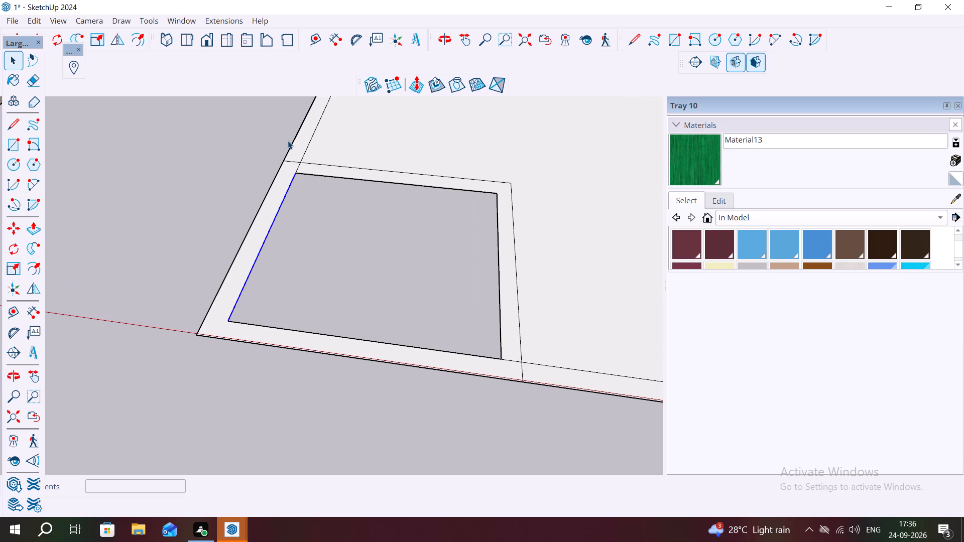
key("l")
scroll(294, 154, "up", 6)
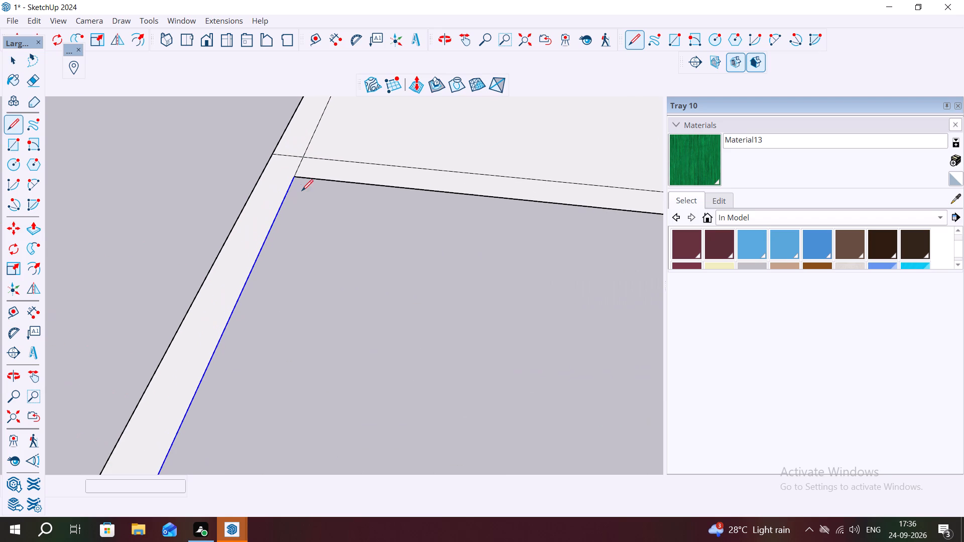
left_click(293, 177)
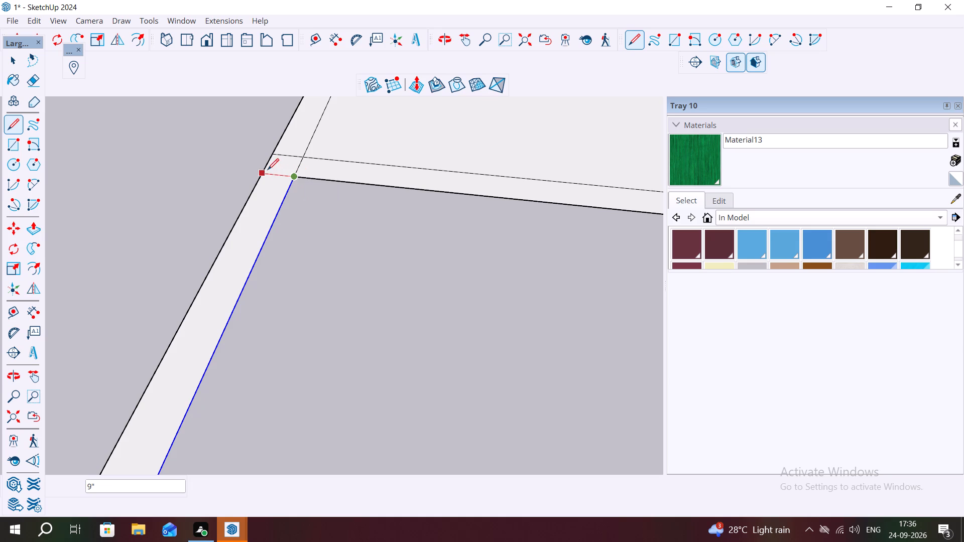
left_click(259, 176)
scroll(201, 126, "down", 3)
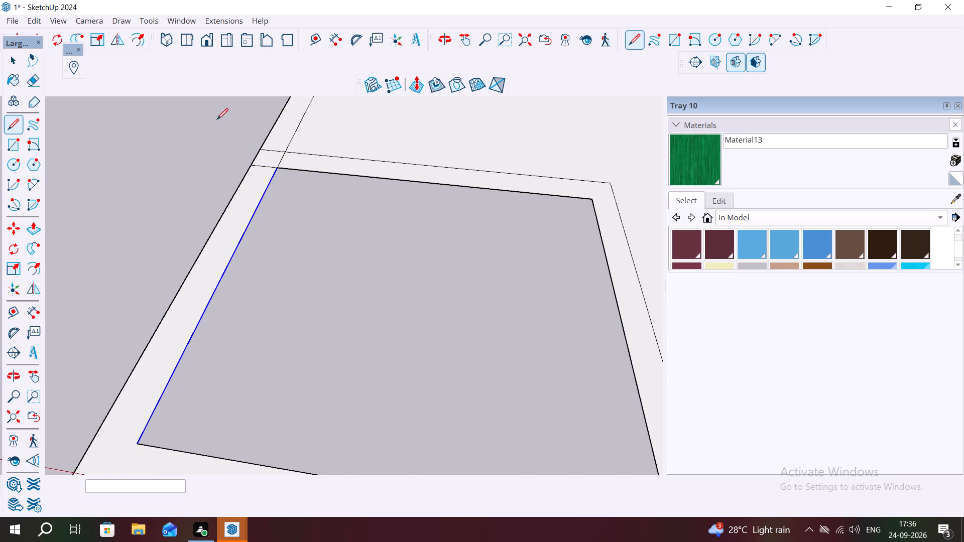
scroll(232, 124, "down", 1)
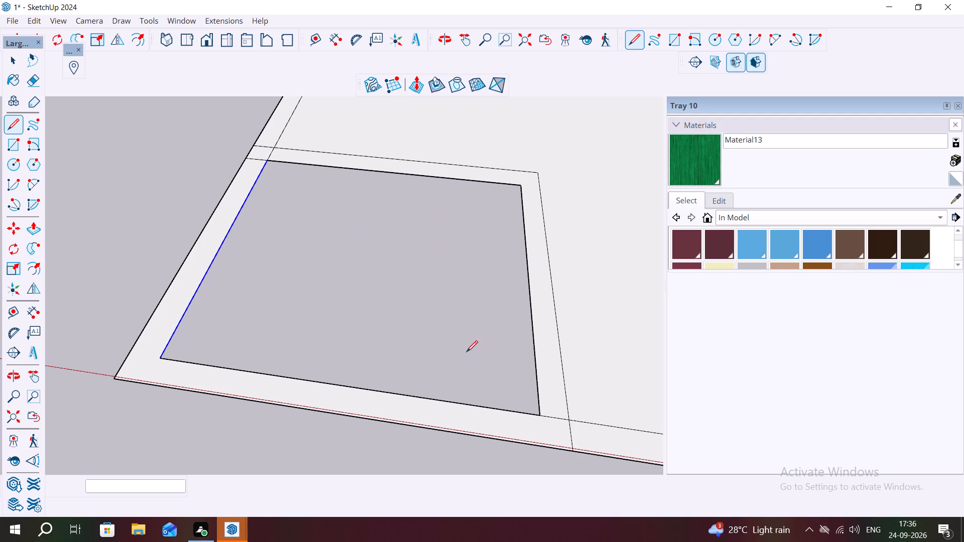
scroll(538, 348, "up", 2)
left_click(536, 437)
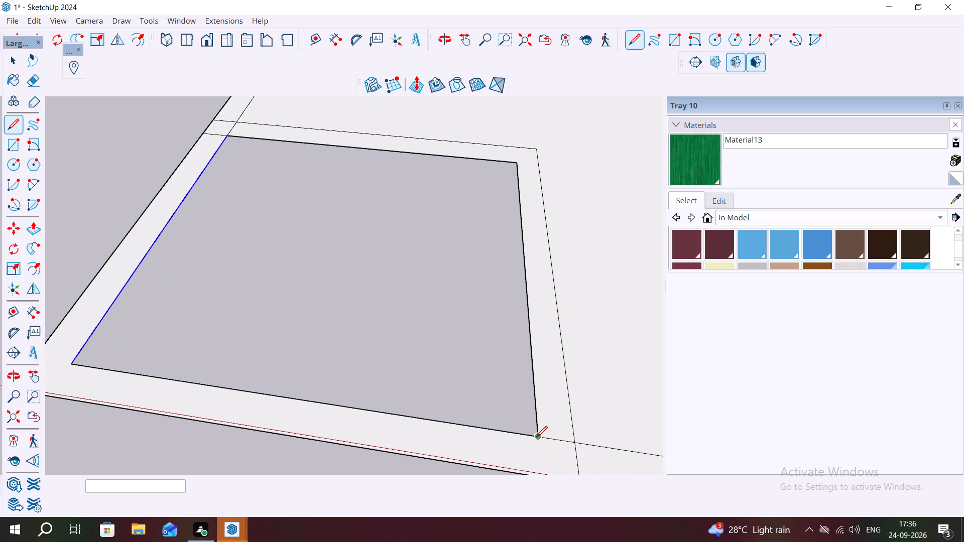
scroll(534, 412, "down", 5)
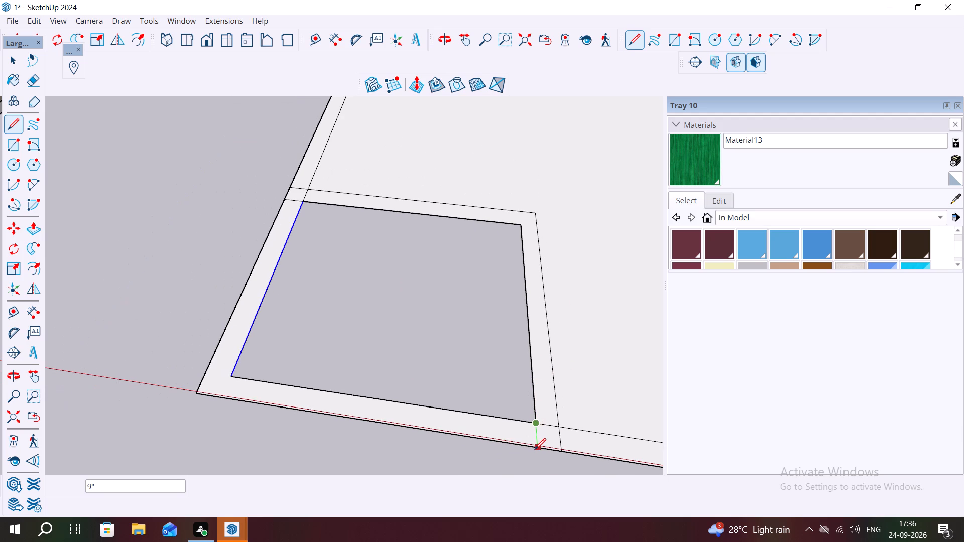
left_click(535, 449)
key("Escape")
key("space")
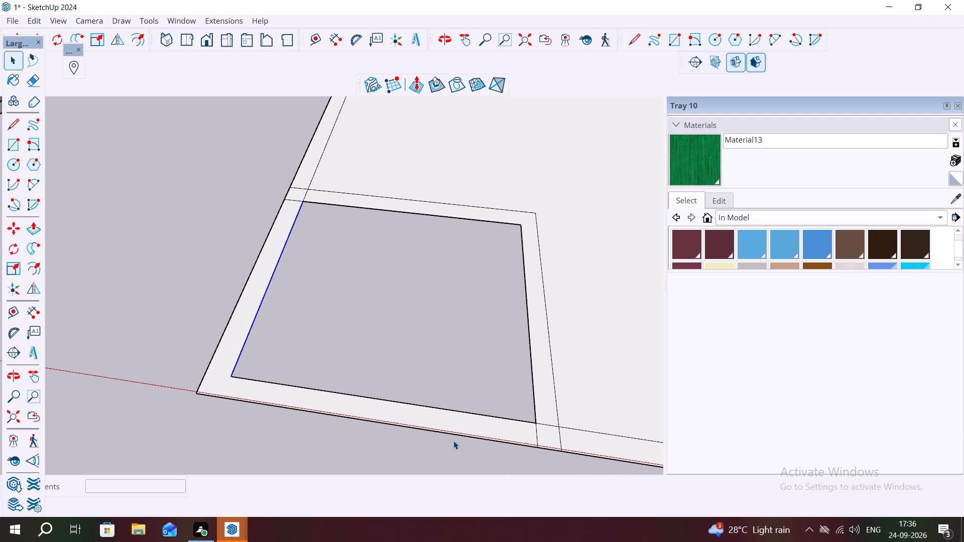
Cut out the L-shaped wall face around the open corner and delete its leftover inner and outer edges, leaving a notch.
left_click(453, 422)
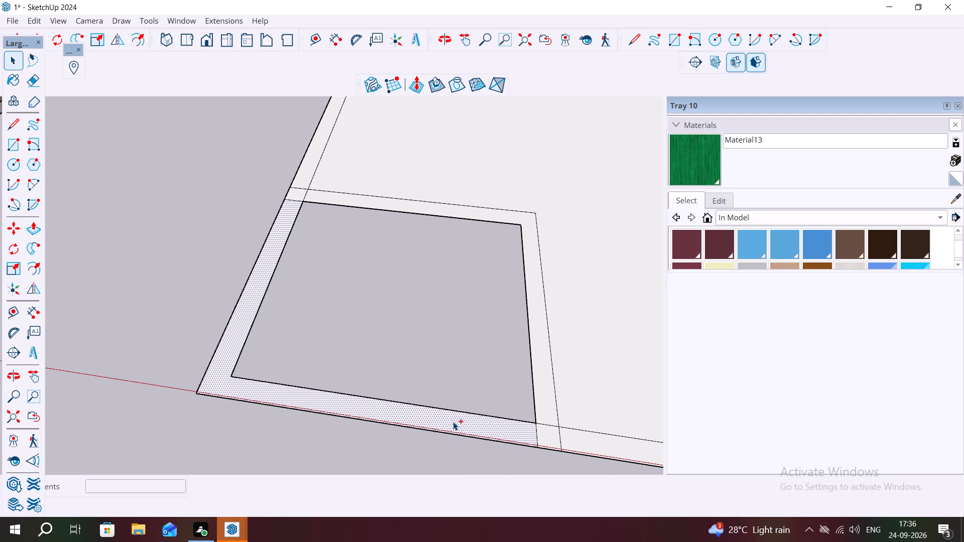
key("ctrl+x")
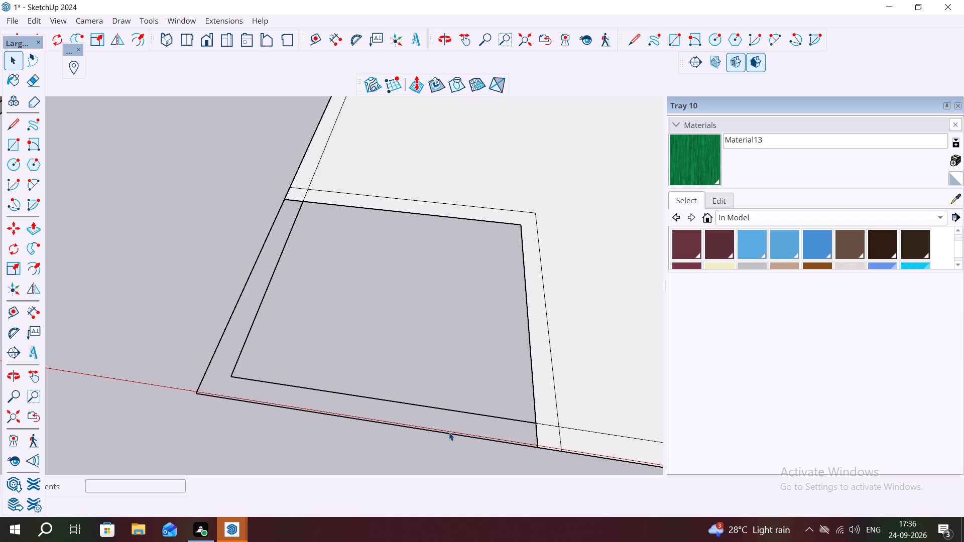
left_click(449, 432)
key("Delete")
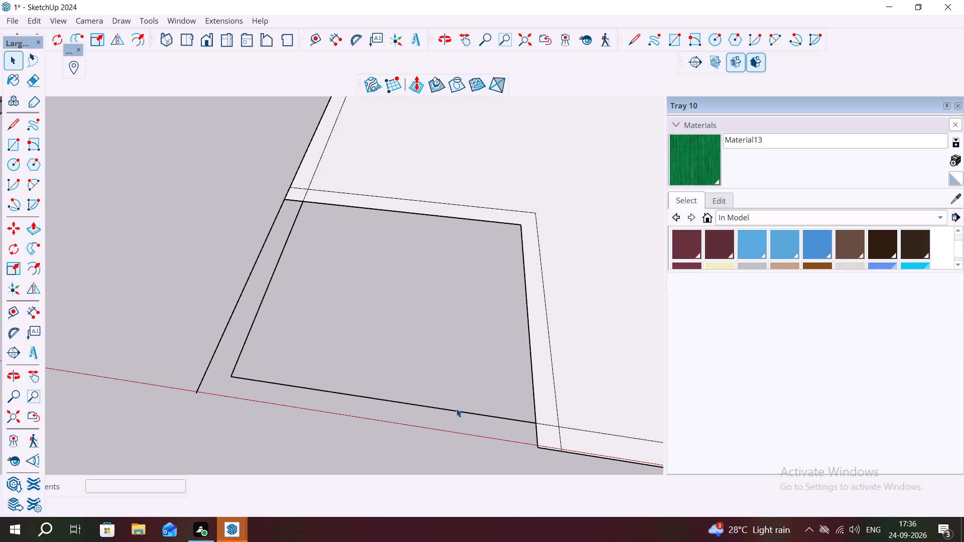
left_click(459, 412)
key("Delete")
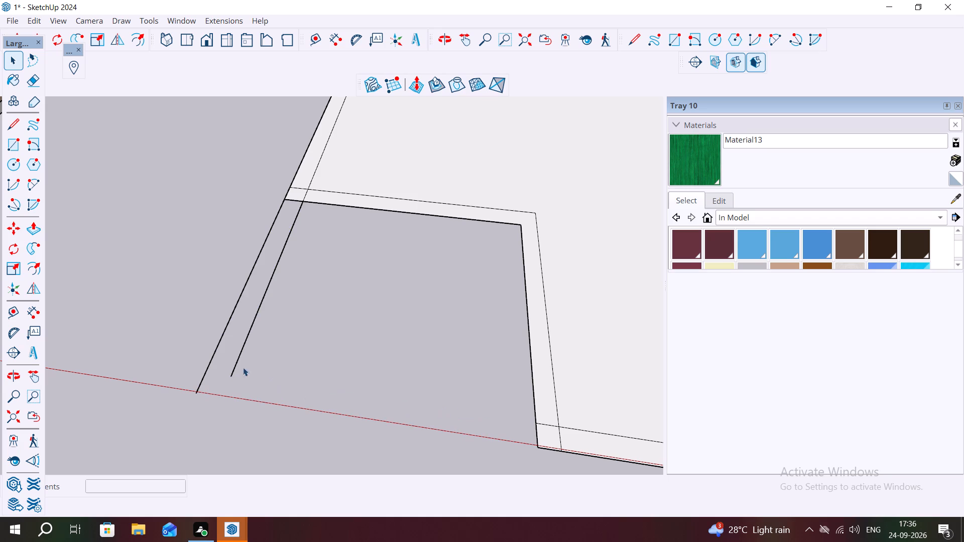
left_click(235, 364)
key("Delete")
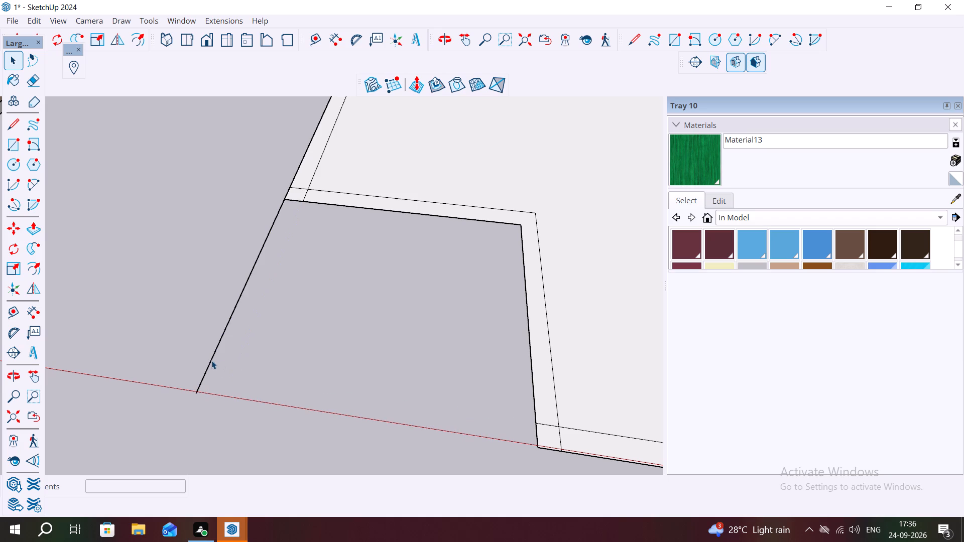
left_click(210, 360)
key("Delete")
Erase the two overlapping line stubs in the wall strip where the notch meets the plan's side wall.
scroll(483, 382, "down", 3)
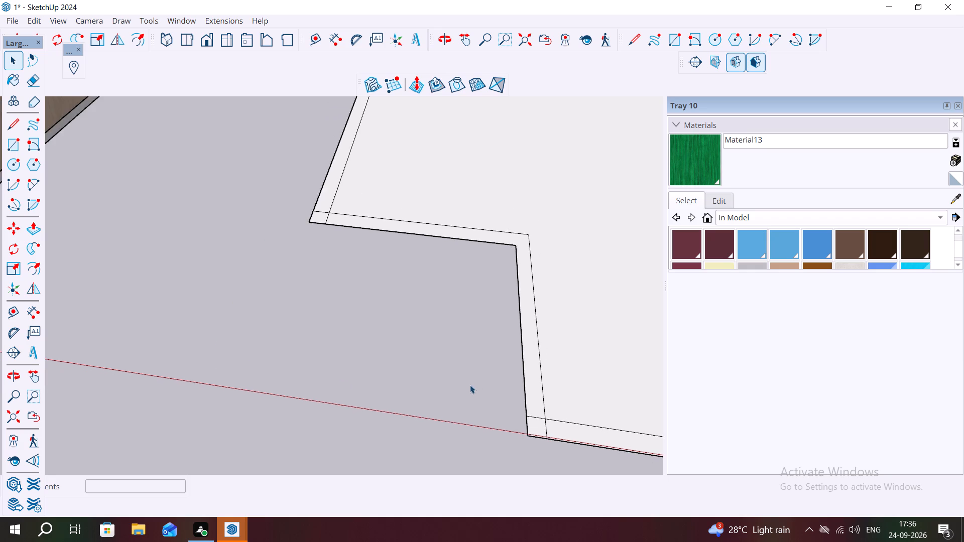
scroll(470, 385, "down", 5)
scroll(393, 303, "up", 3)
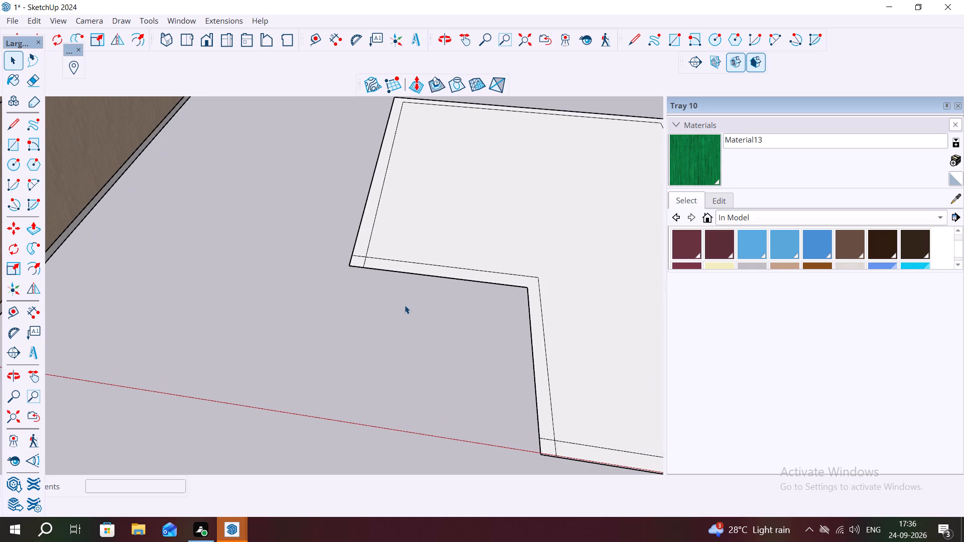
scroll(369, 277, "down", 4)
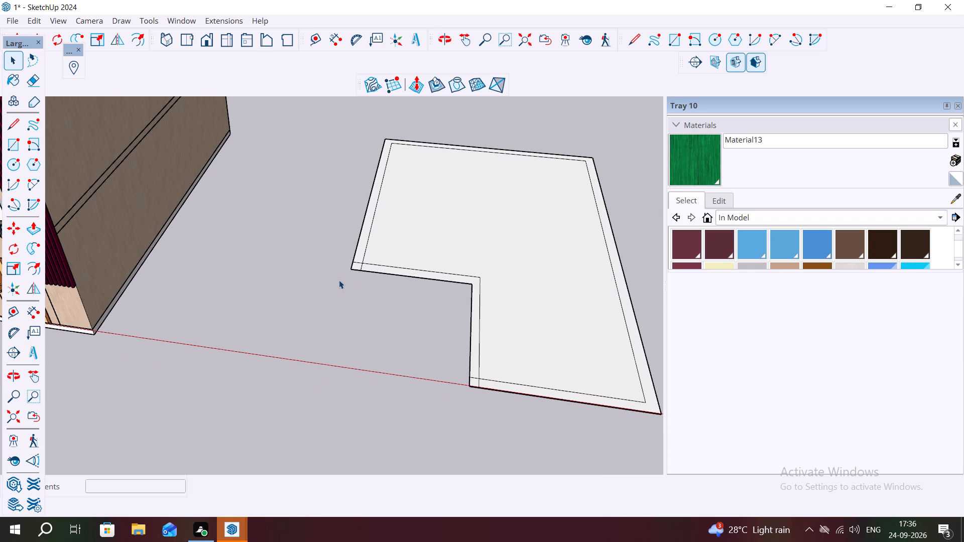
scroll(335, 282, "down", 1)
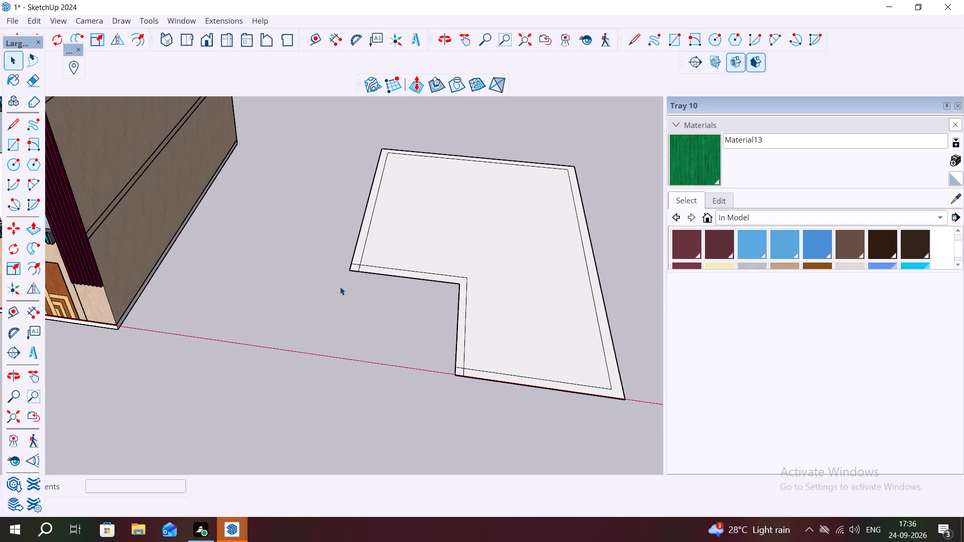
scroll(389, 290, "down", 5)
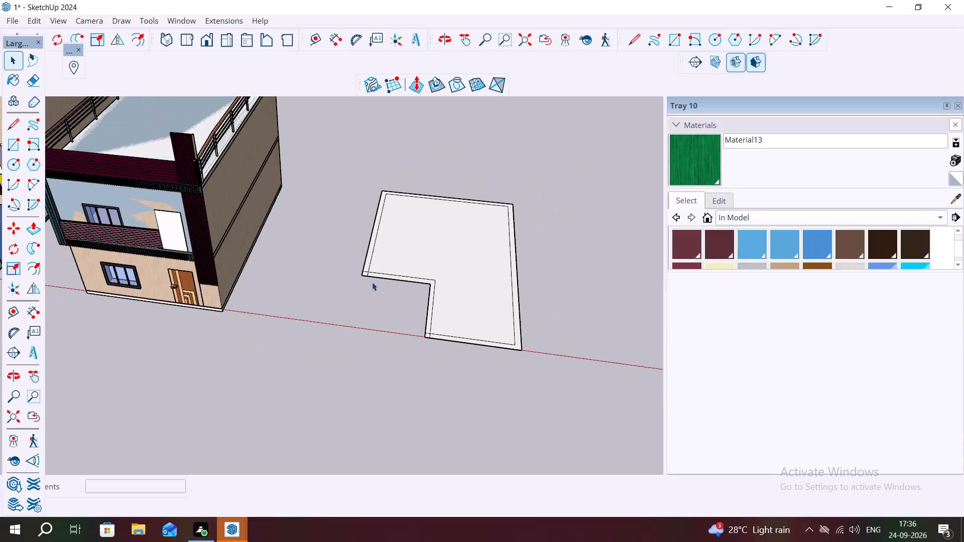
scroll(372, 283, "down", 8)
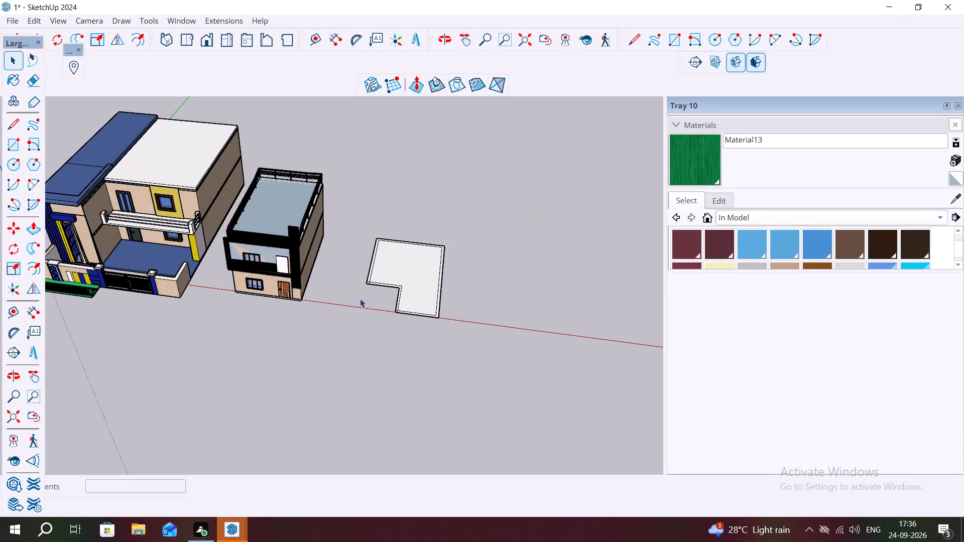
key("e")
scroll(370, 268, "up", 14)
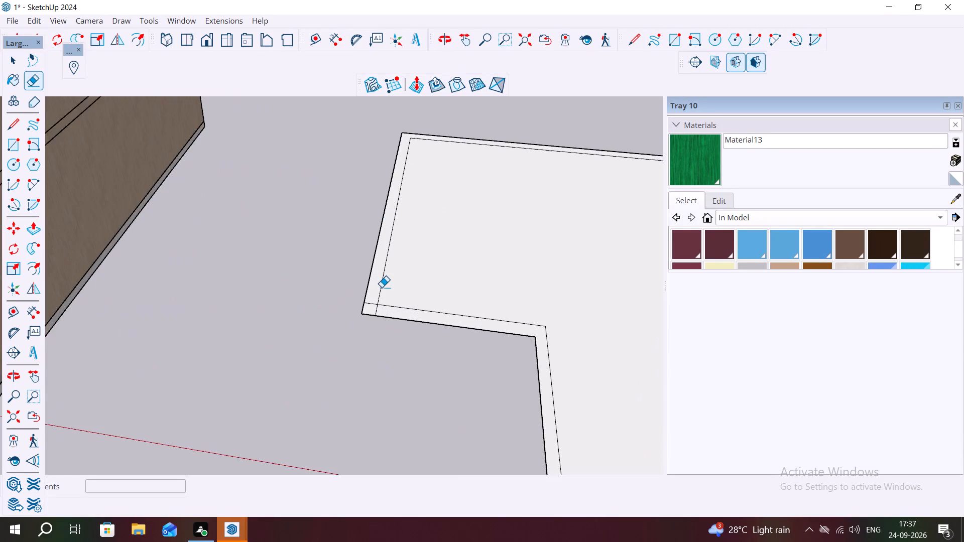
scroll(382, 287, "up", 8)
left_click(367, 309)
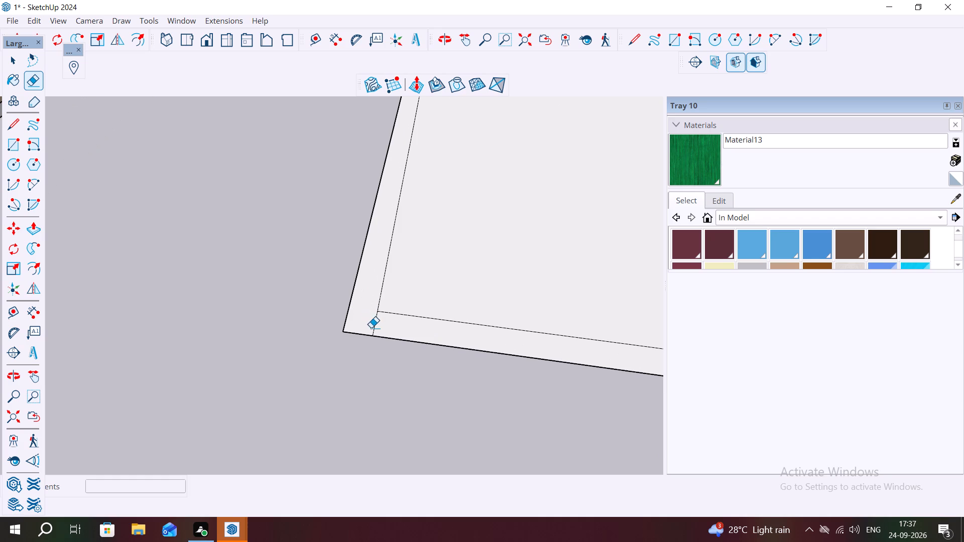
left_click(374, 329)
scroll(267, 300, "down", 12)
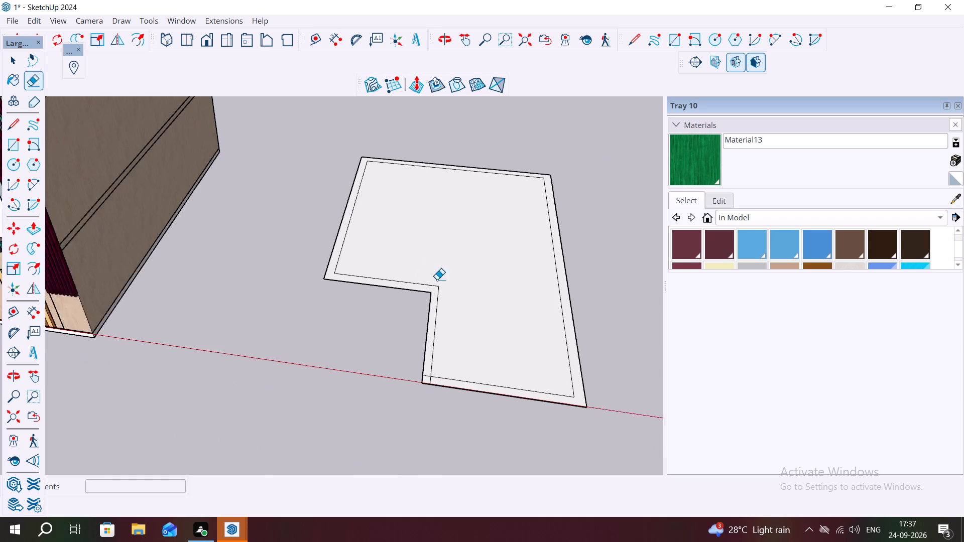
scroll(437, 280, "down", 1)
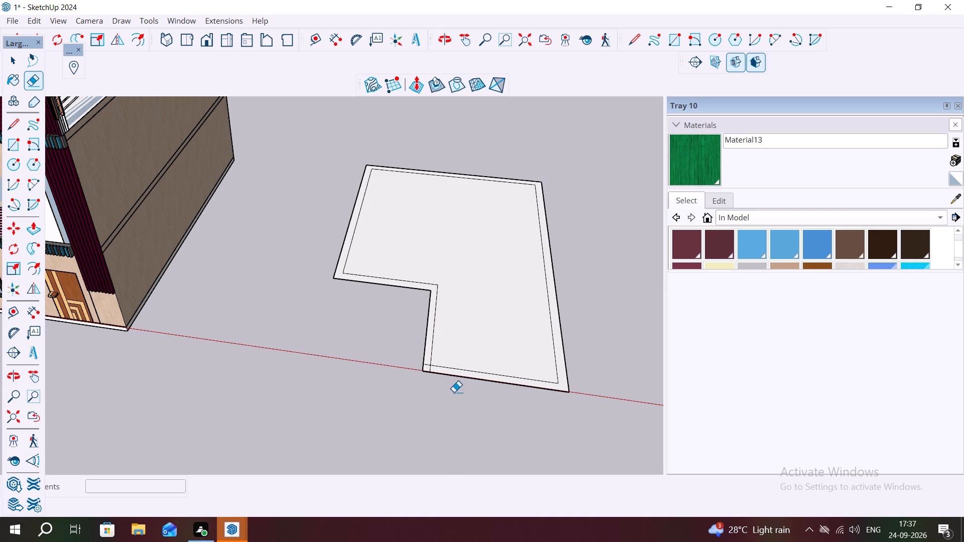
Erase the two line stubs at the front corner where the notch's side wall meets the front wall, and select the joined wall face.
scroll(450, 399, "up", 13)
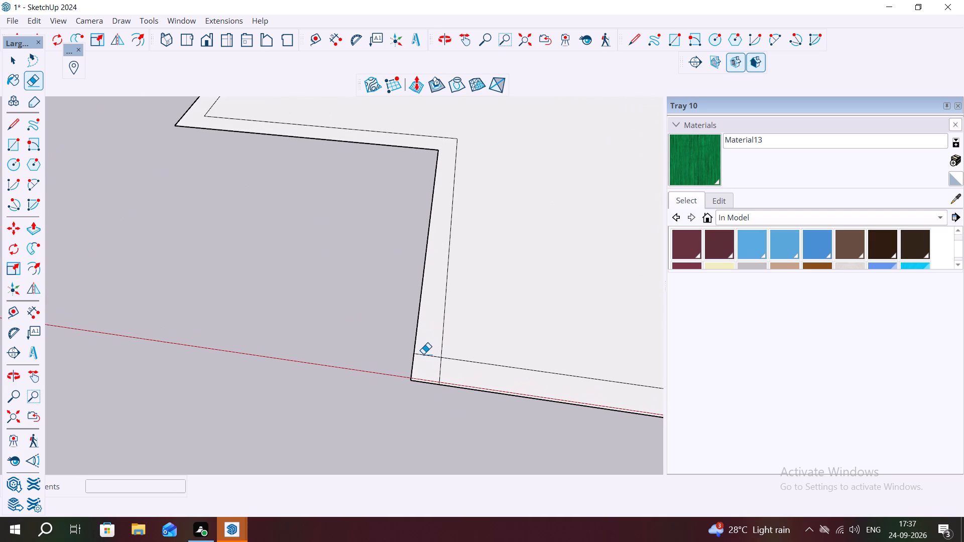
left_click(425, 355)
left_click(439, 375)
scroll(408, 331, "down", 6)
key("Escape")
key("Escape")
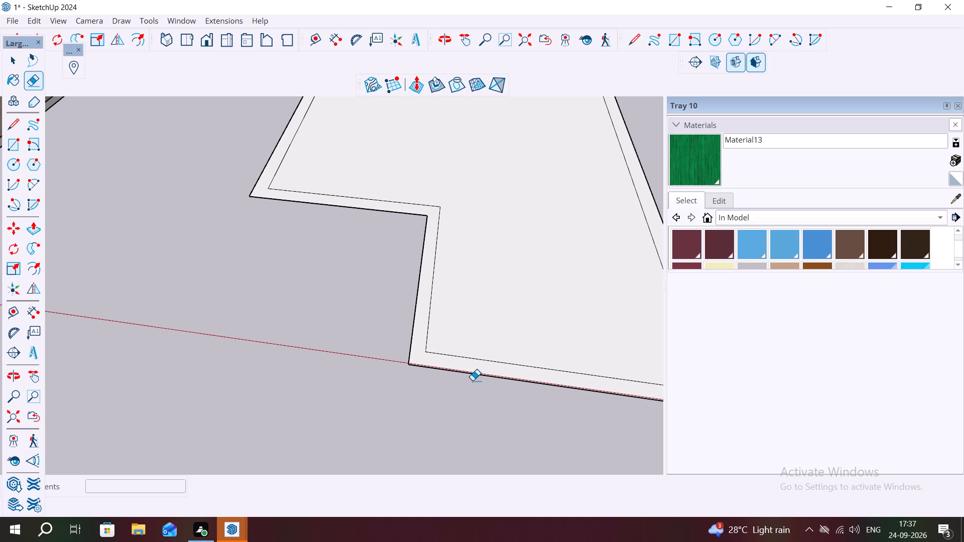
key("space")
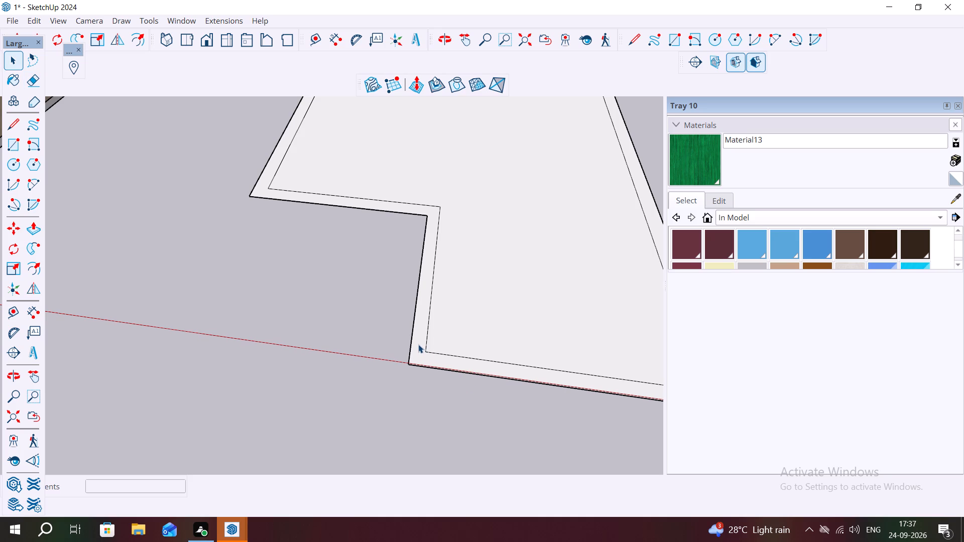
left_click(418, 344)
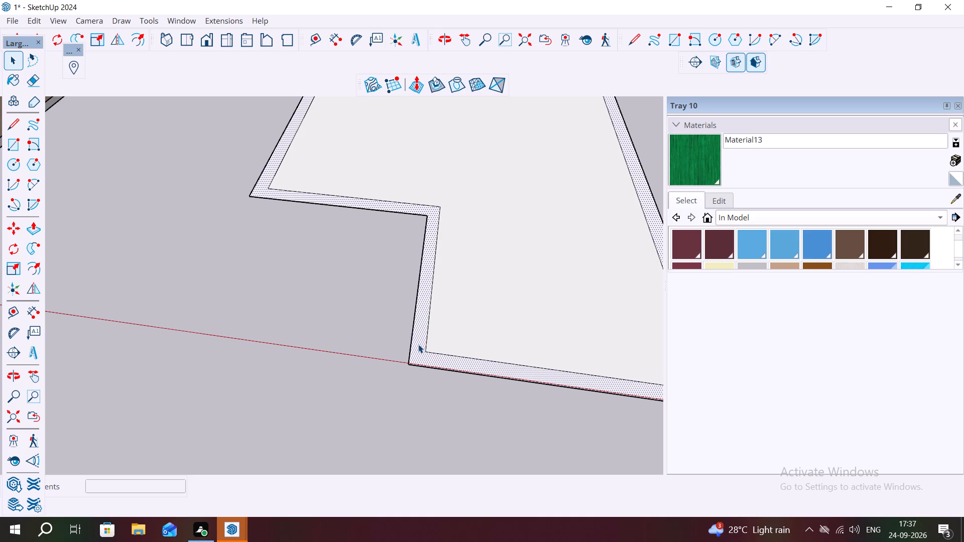
scroll(281, 365, "down", 1)
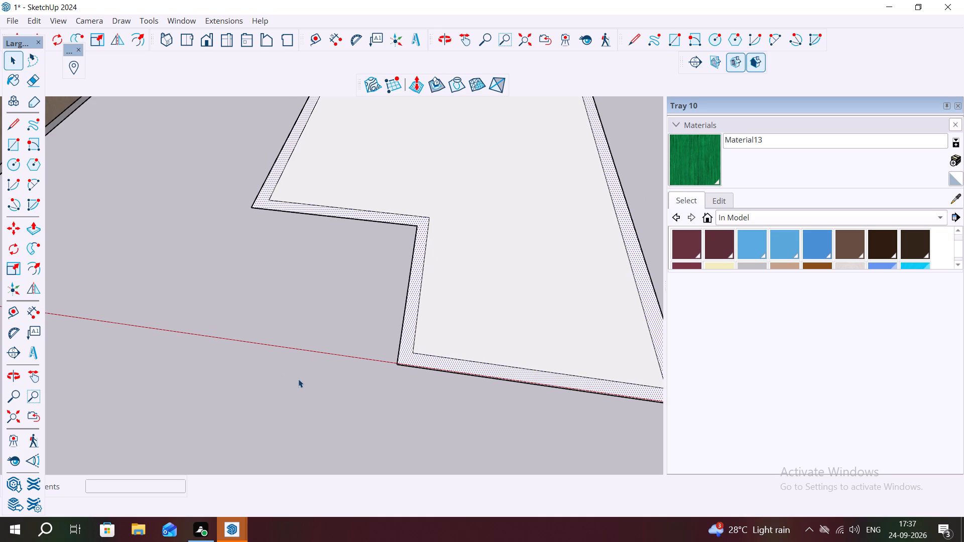
scroll(224, 289, "up", 3)
key("Escape")
key("space")
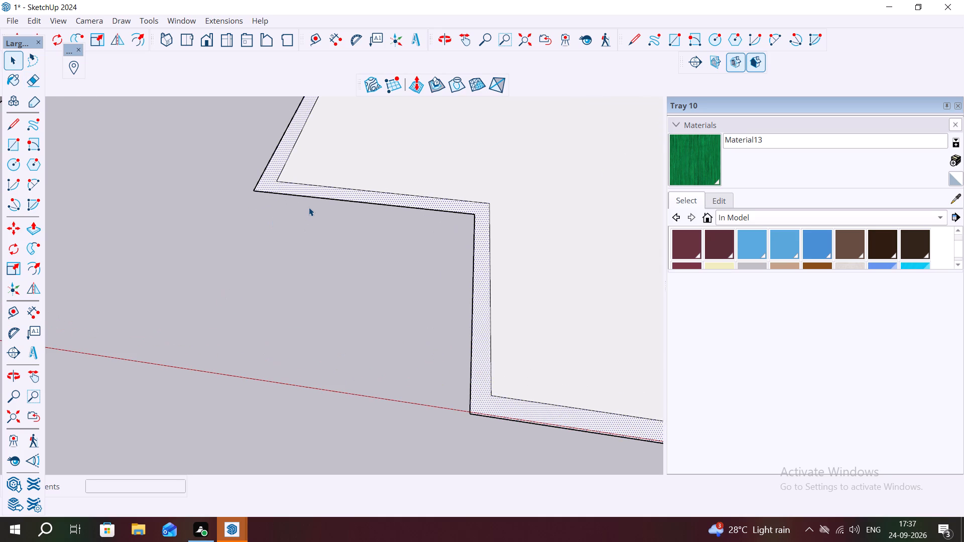
Draw an opening rectangle about 1' 10" wide across the notch's back wall strip, near the inner corner.
key("r")
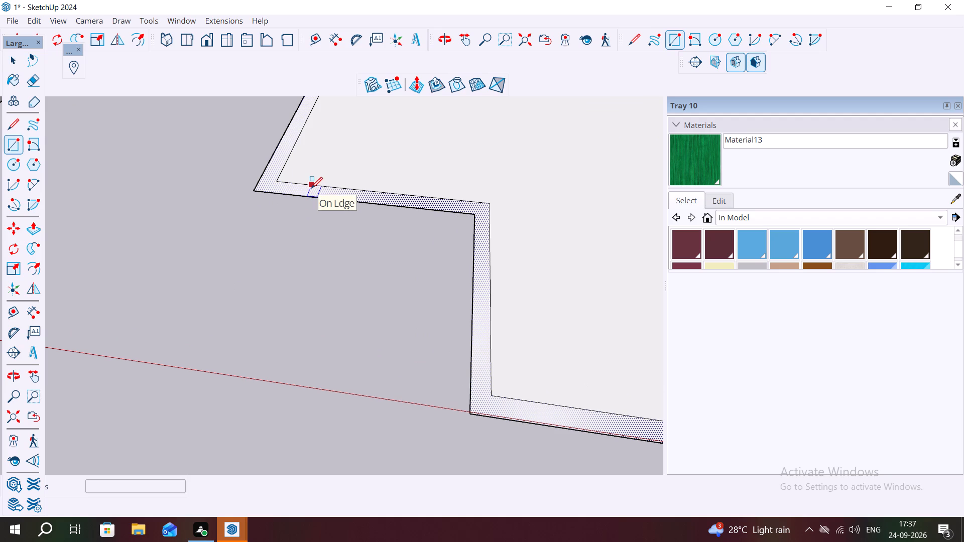
left_click(311, 188)
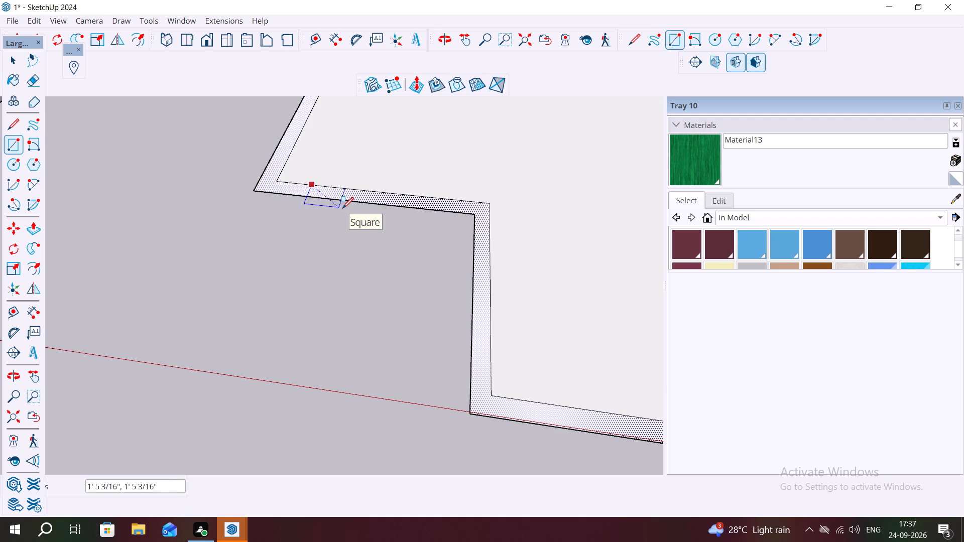
key("Escape")
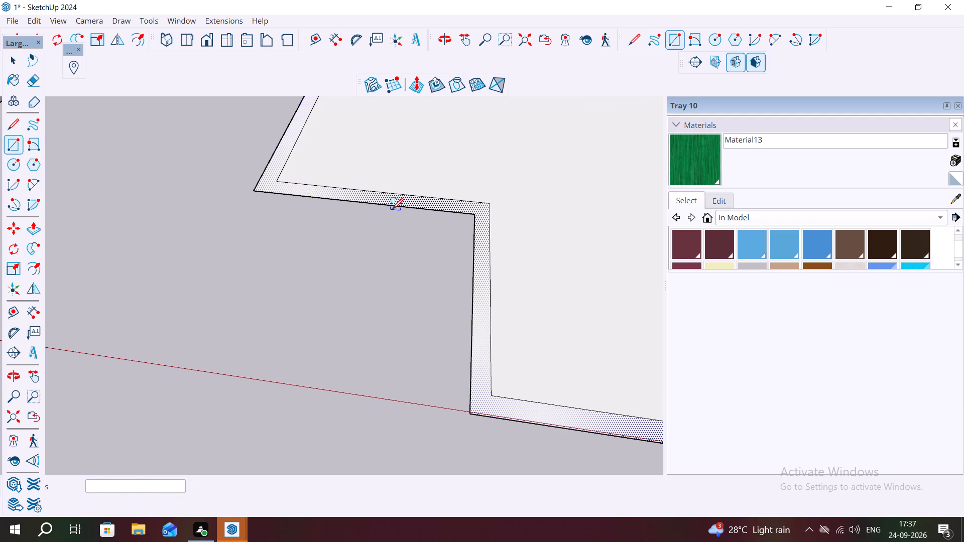
left_click(419, 198)
left_click(460, 213)
key("Escape")
scroll(299, 205, "down", 2)
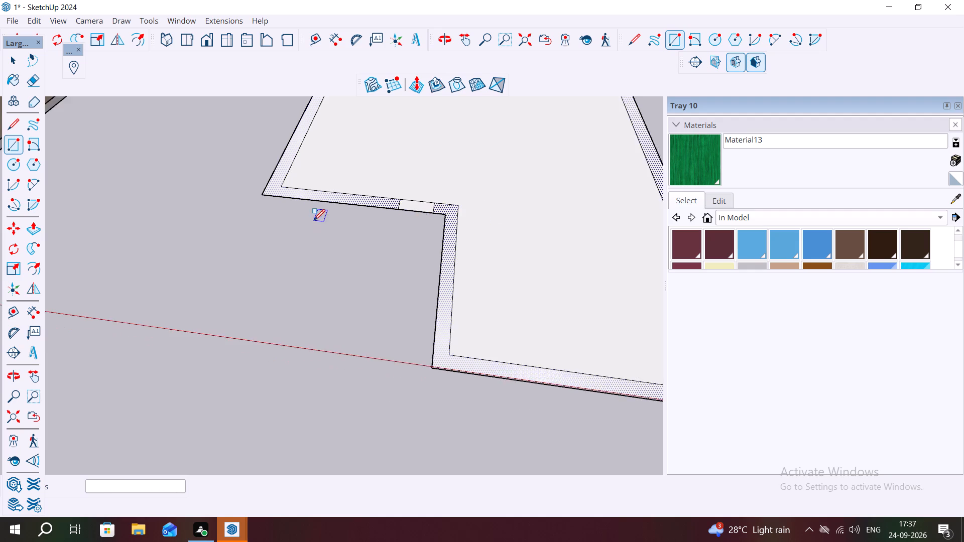
Draw an opening rectangle about 2' 11" wide and 9" deep across the front wall strip, near the far corner.
scroll(314, 220, "down", 2)
left_click(533, 343)
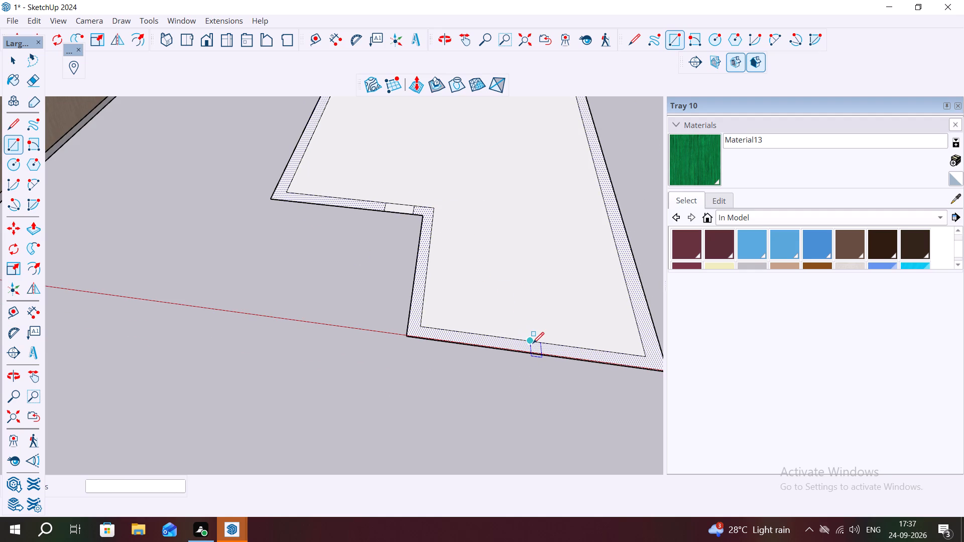
key("Escape")
left_click(553, 343)
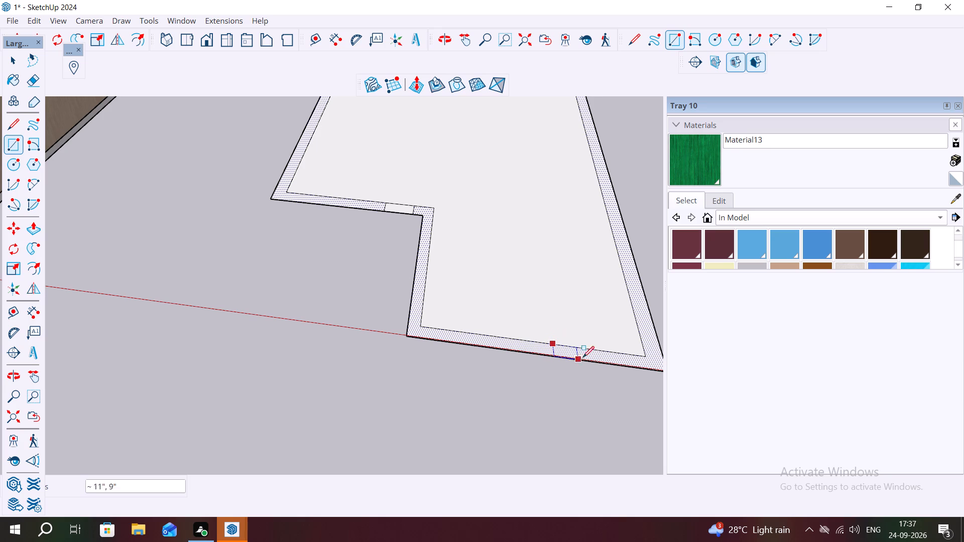
left_click(624, 365)
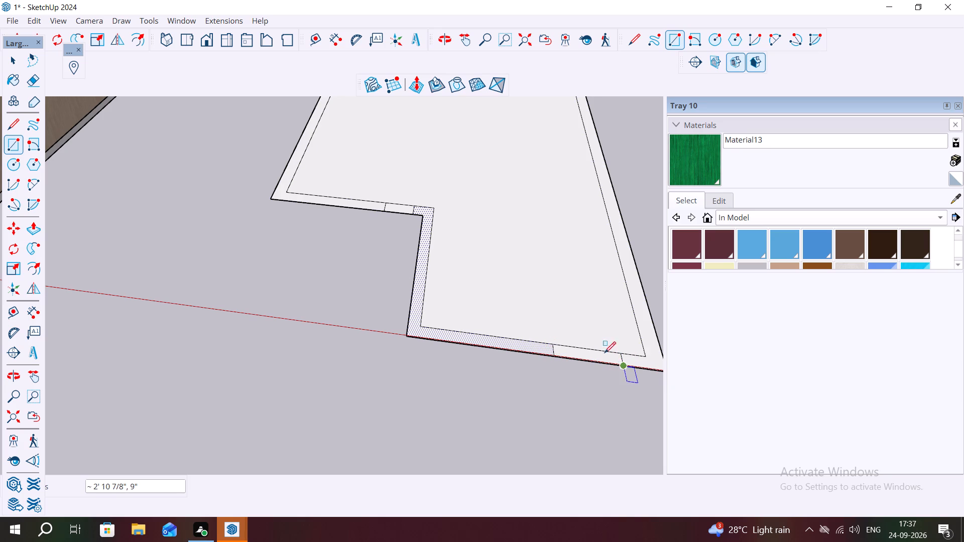
key("Escape")
key("space")
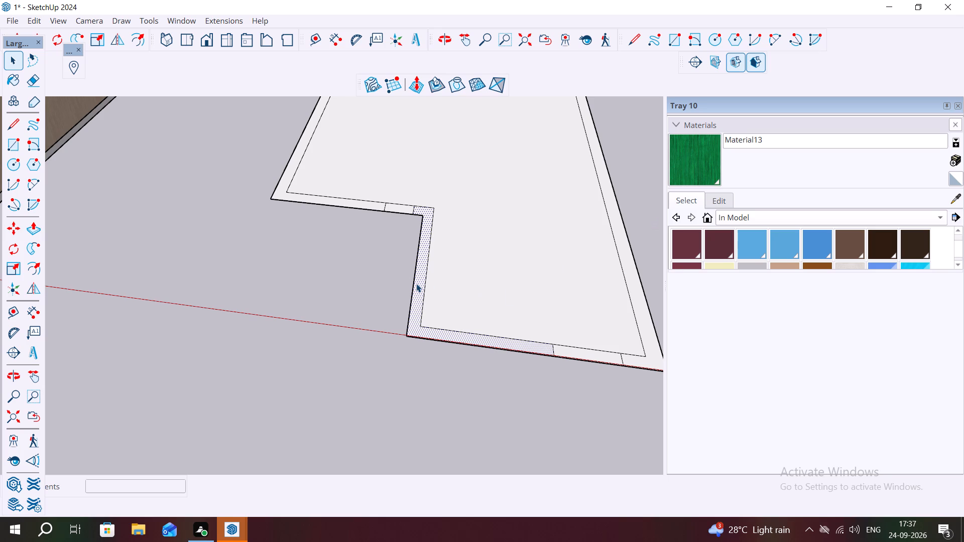
Push/Pull the wall face between the two openings up 10', and raise the remaining outer wall face by the same height.
key("p")
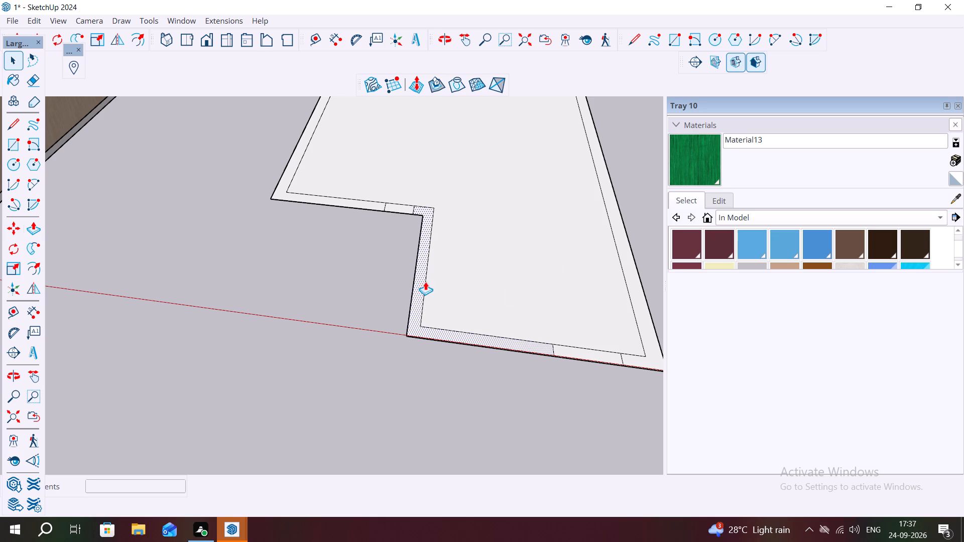
left_click(422, 281)
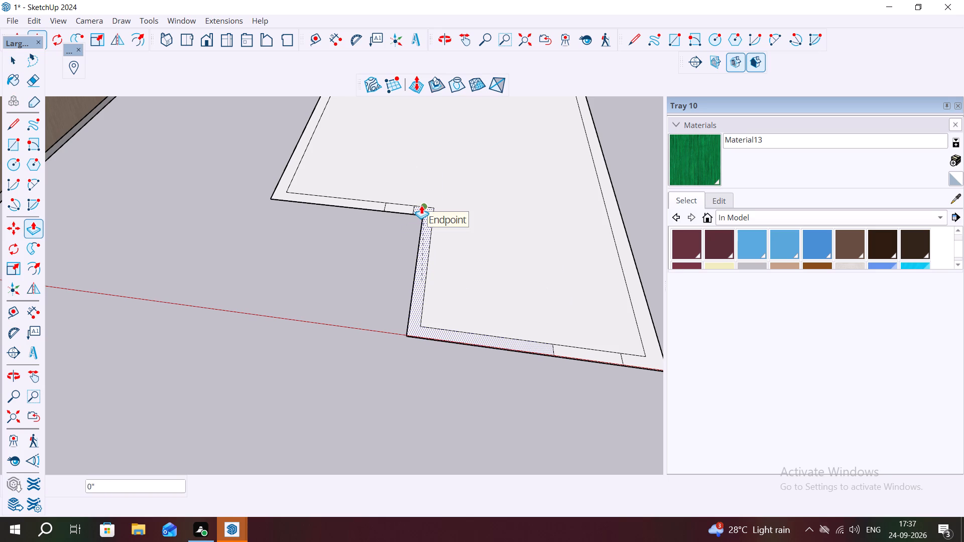
type("10'")
key("Return")
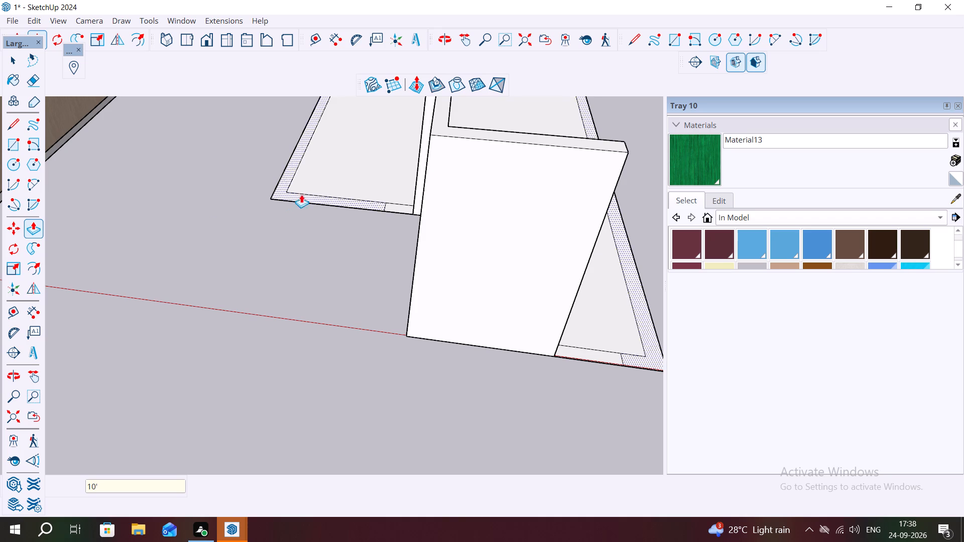
double_click(304, 197)
scroll(259, 269, "down", 6)
middle_click_drag(326, 325, 425, 311)
scroll(295, 267, "down", 2)
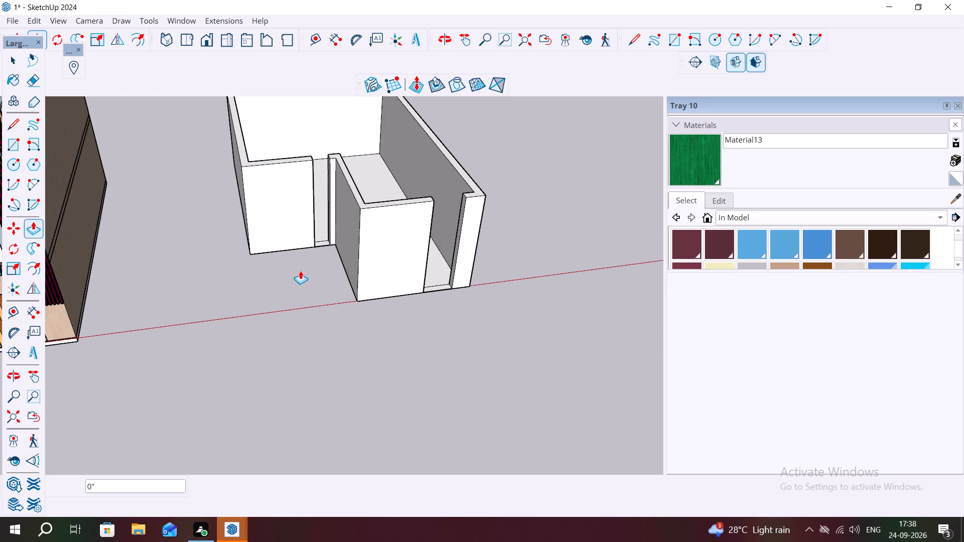
scroll(300, 270, "down", 2)
scroll(380, 290, "down", 3)
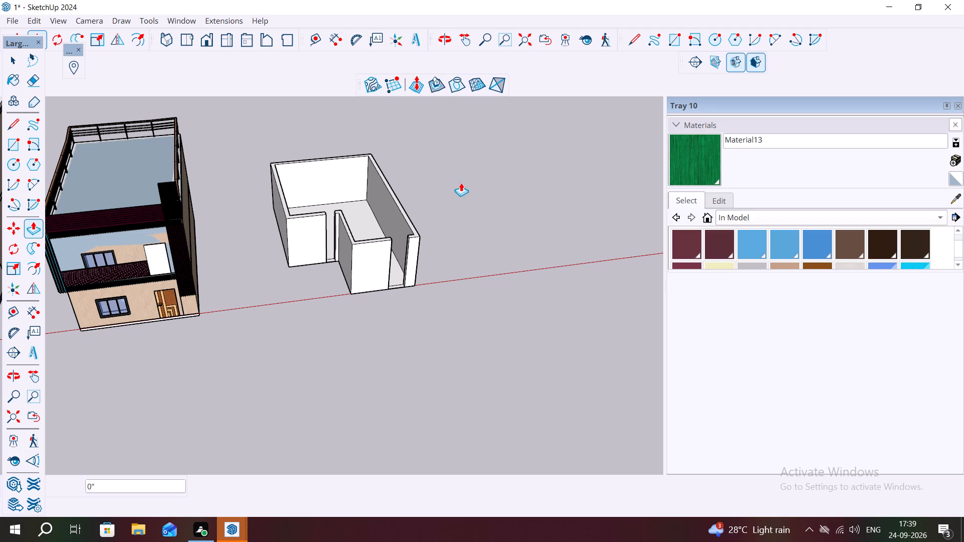
scroll(458, 195, "down", 1)
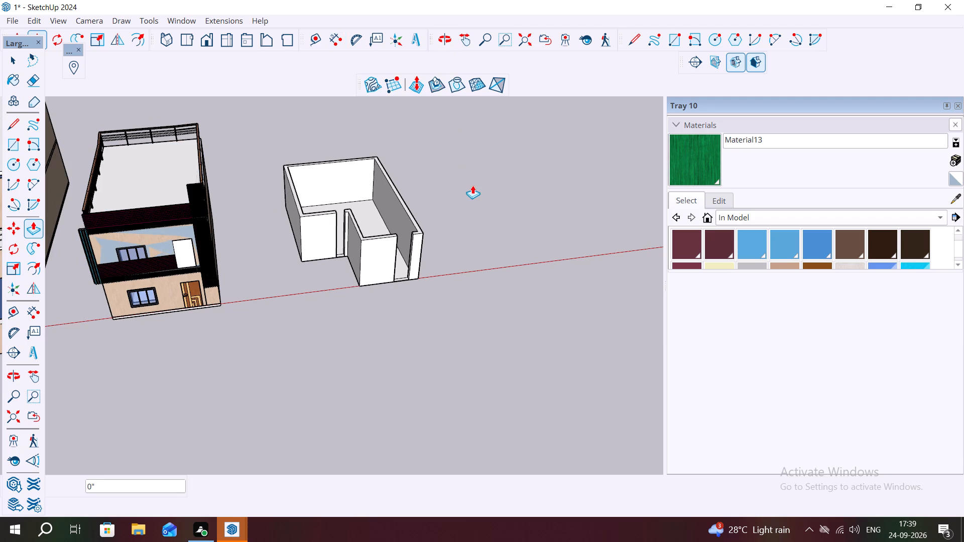
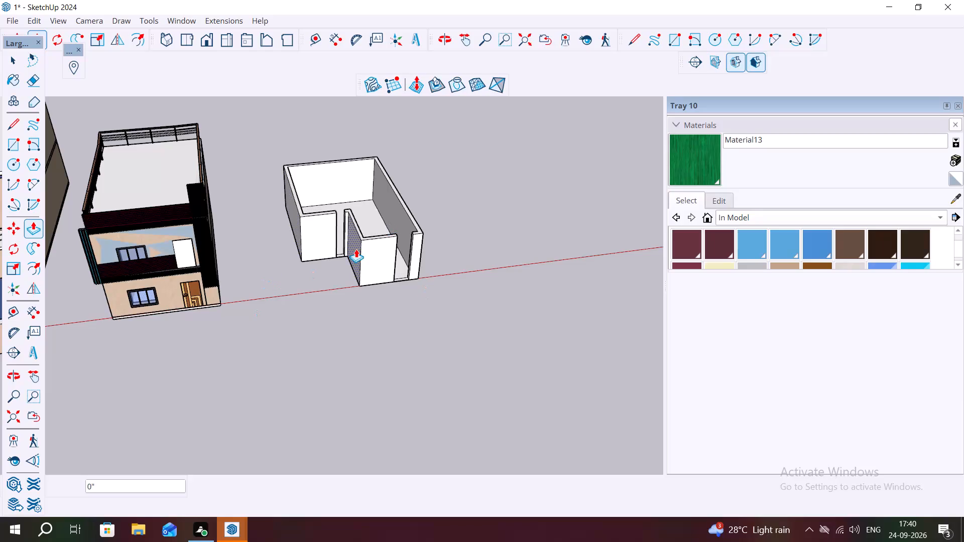
Draw a rectangle about 2' 9" high and 9" wide at the top of the front opening's jamb face nearer the notch.
middle_click_drag(365, 260, 328, 266)
scroll(477, 284, "up", 5)
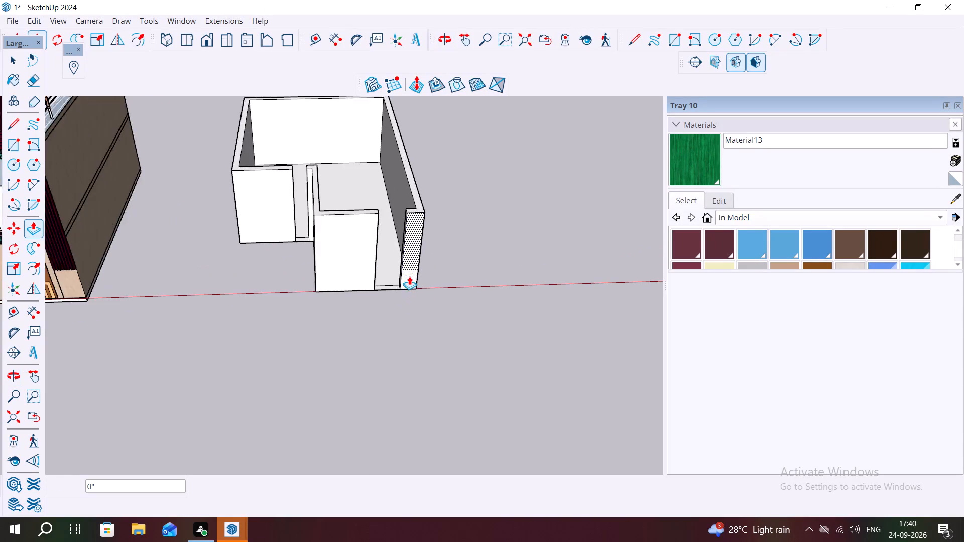
scroll(409, 276, "up", 3)
middle_click_drag(392, 263, 288, 245)
scroll(340, 226, "up", 6)
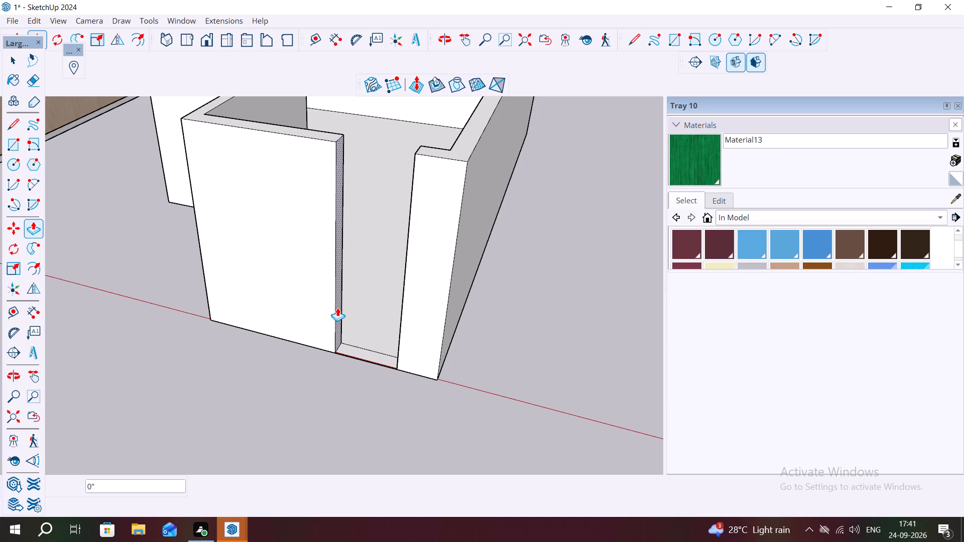
key("Escape")
key("space")
key("r")
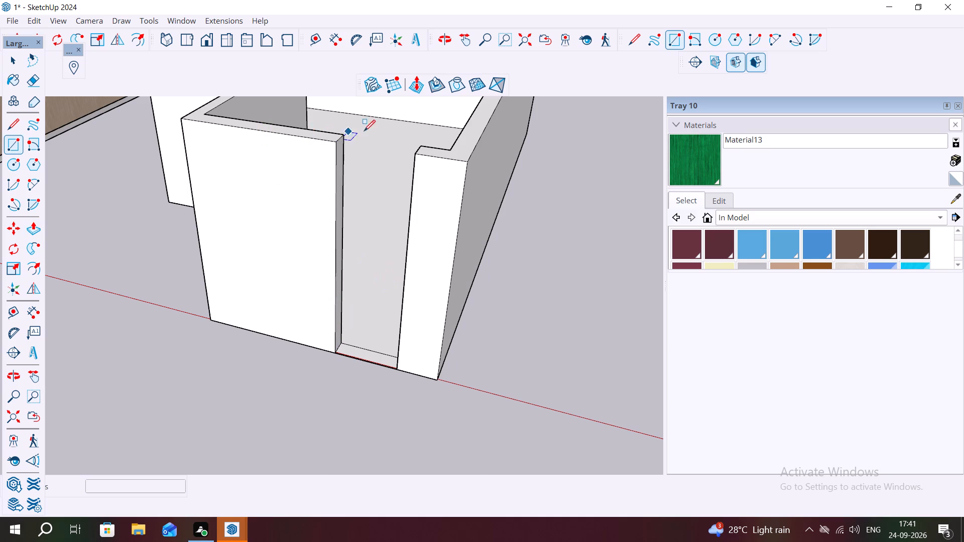
scroll(373, 130, "up", 2)
left_click(309, 153)
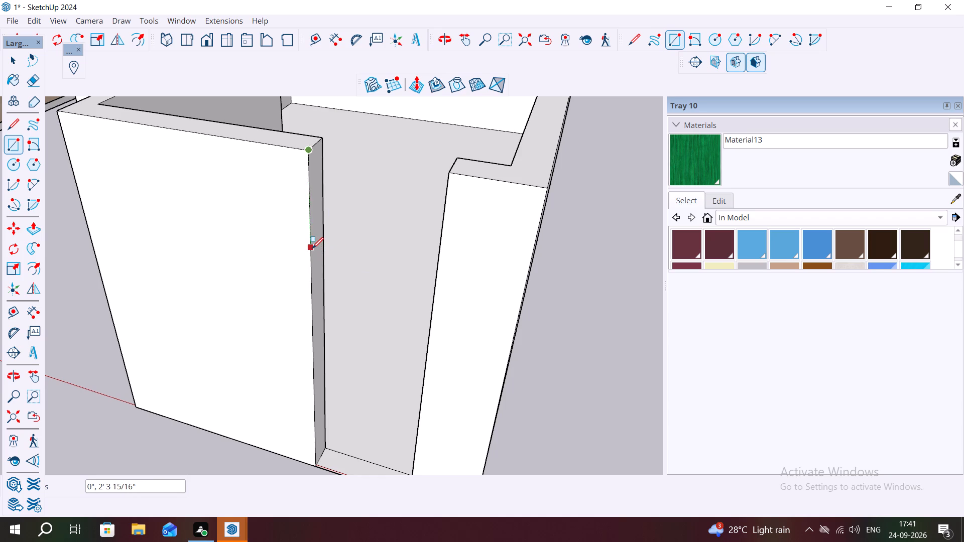
left_click_drag(310, 256, 316, 256)
left_click(326, 248)
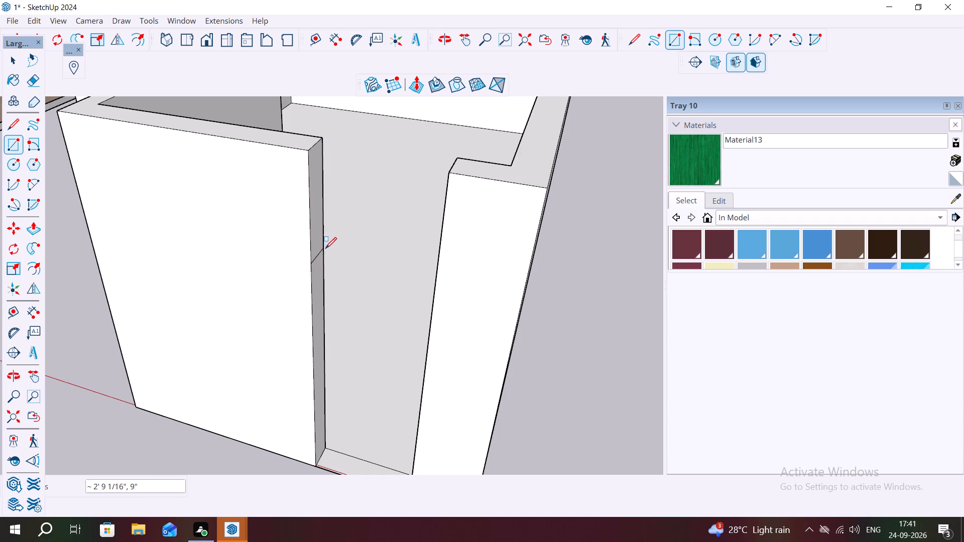
Copy the rectangle about 7' 3" down the same jamb face to its bottom corner.
key("space")
double_click(313, 238)
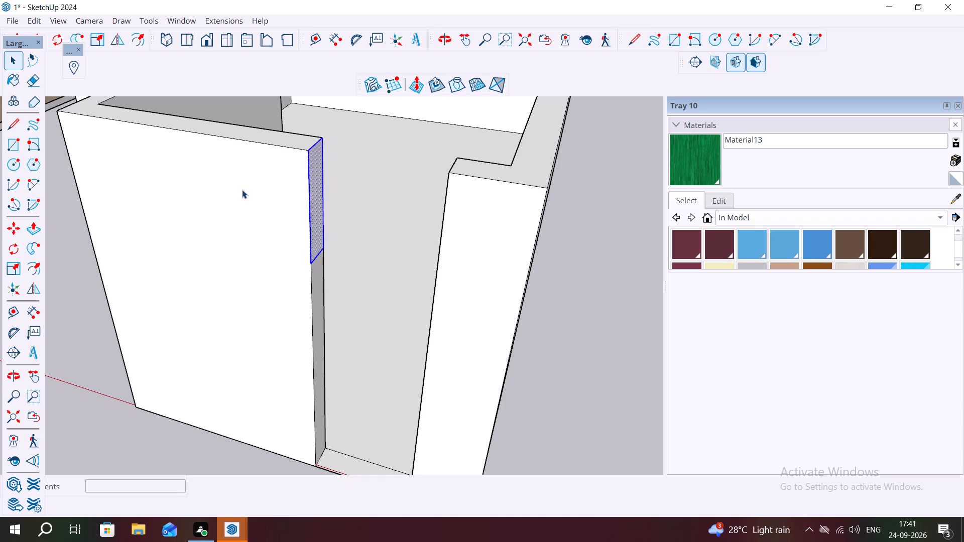
key("m")
left_click(312, 263)
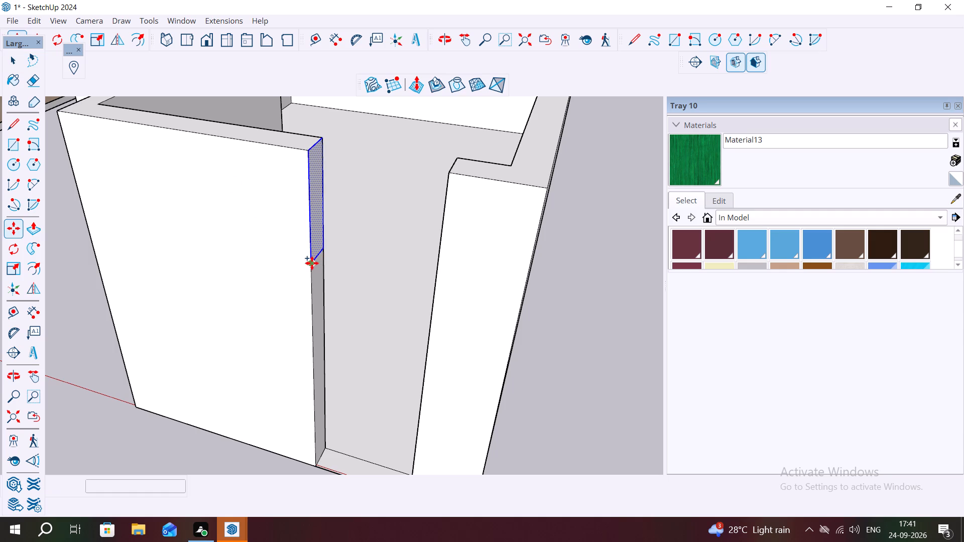
left_click(318, 465)
key("Escape")
key("space")
Push/Pull the jamb's top and bottom rectangles about 2' 11" across the front opening to form a window opening.
left_click(319, 211)
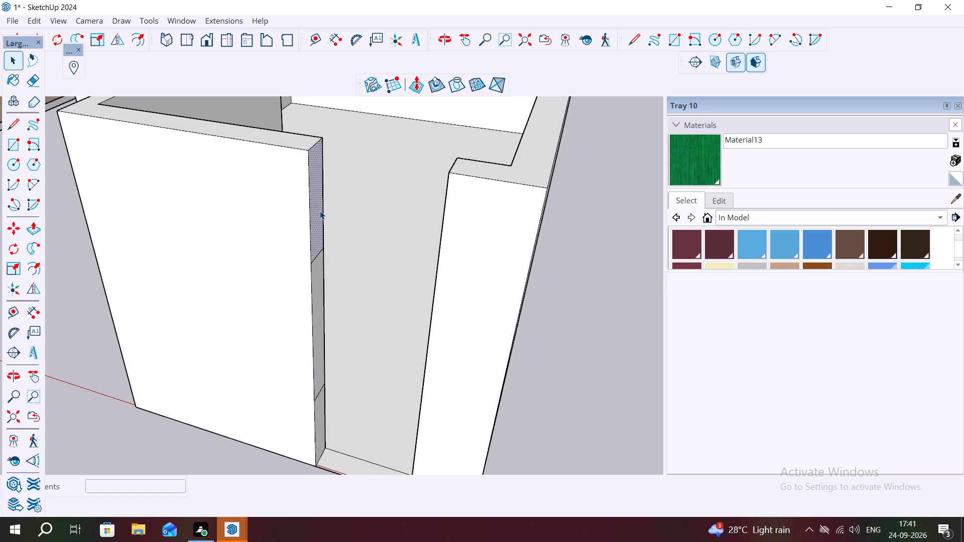
key("p")
left_click(316, 210)
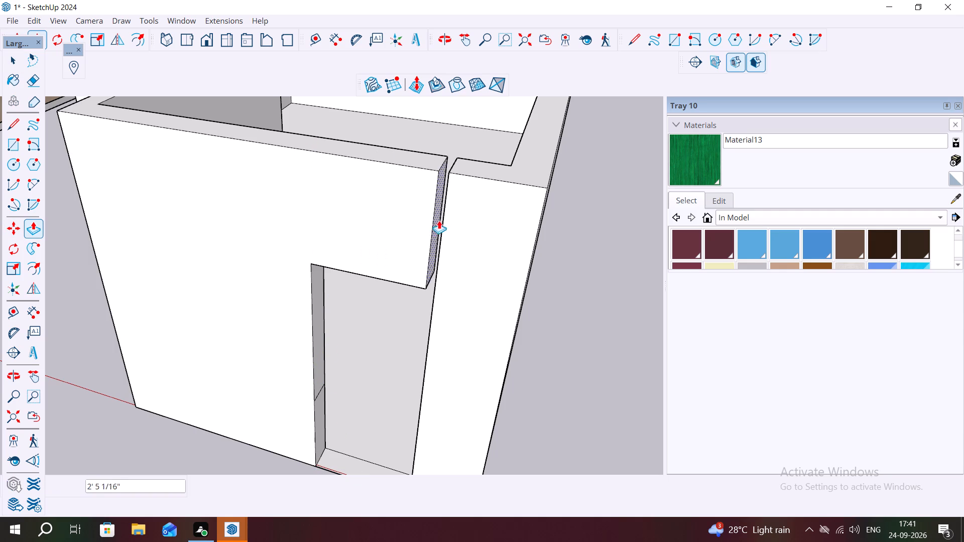
left_click(444, 220)
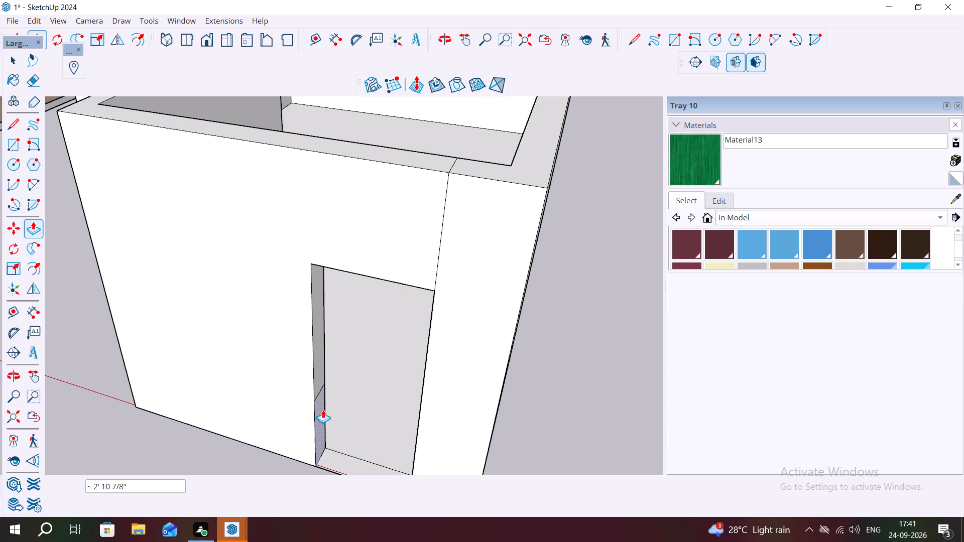
double_click(323, 410)
Draw a rectangle about 2' 7" by 11" at the top of the jamb face in the notch's back wall opening.
scroll(184, 251, "down", 3)
middle_click_drag(243, 254, 606, 251)
scroll(549, 234, "down", 5)
middle_click_drag(367, 251, 229, 280)
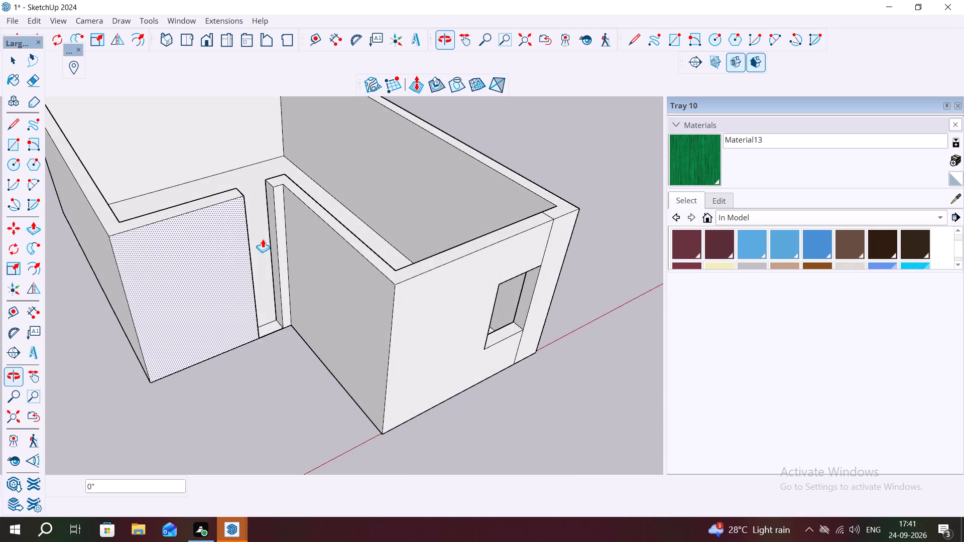
scroll(273, 217, "up", 4)
middle_click_drag(252, 218, 136, 221)
scroll(207, 171, "up", 6)
middle_click_drag(225, 157, 116, 175)
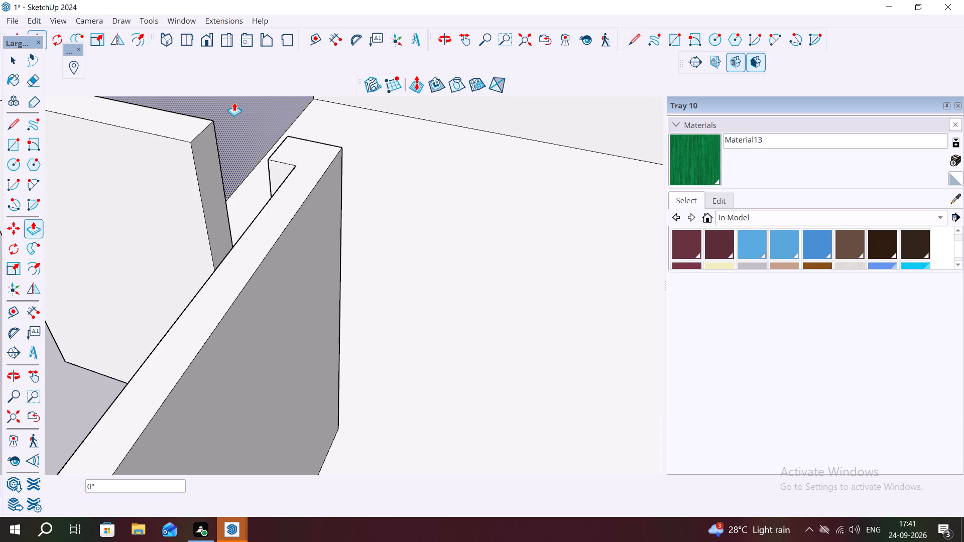
key("r")
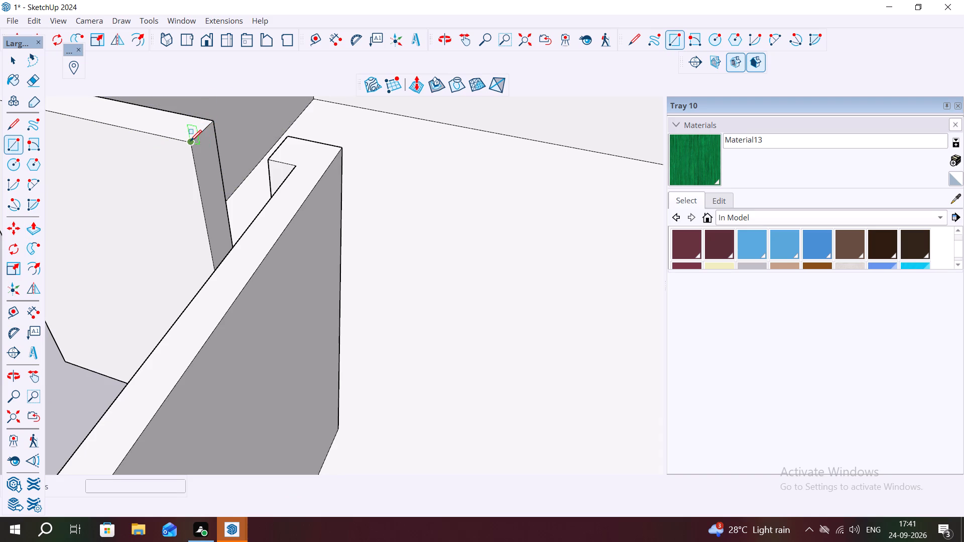
left_click(193, 141)
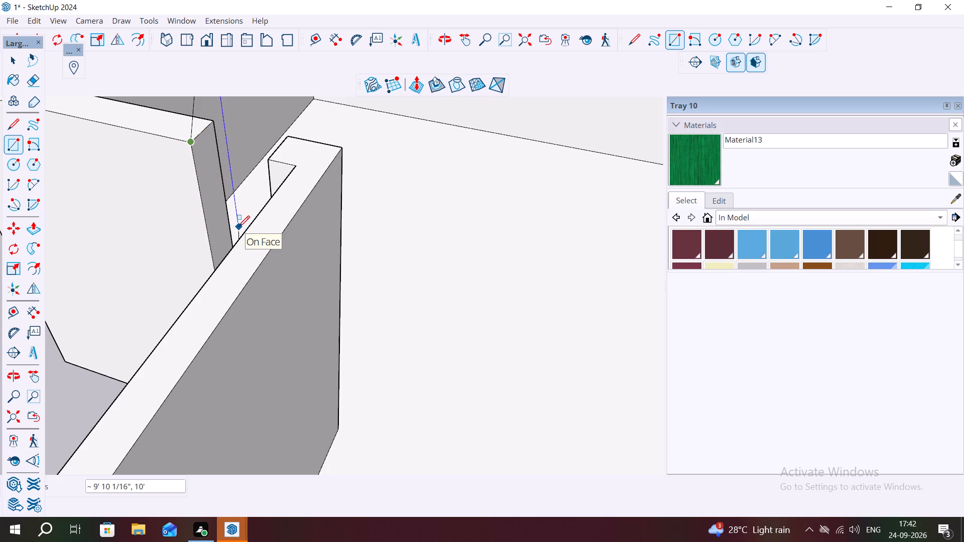
scroll(224, 221, "down", 1)
scroll(205, 200, "up", 2)
middle_click_drag(209, 208, 229, 232)
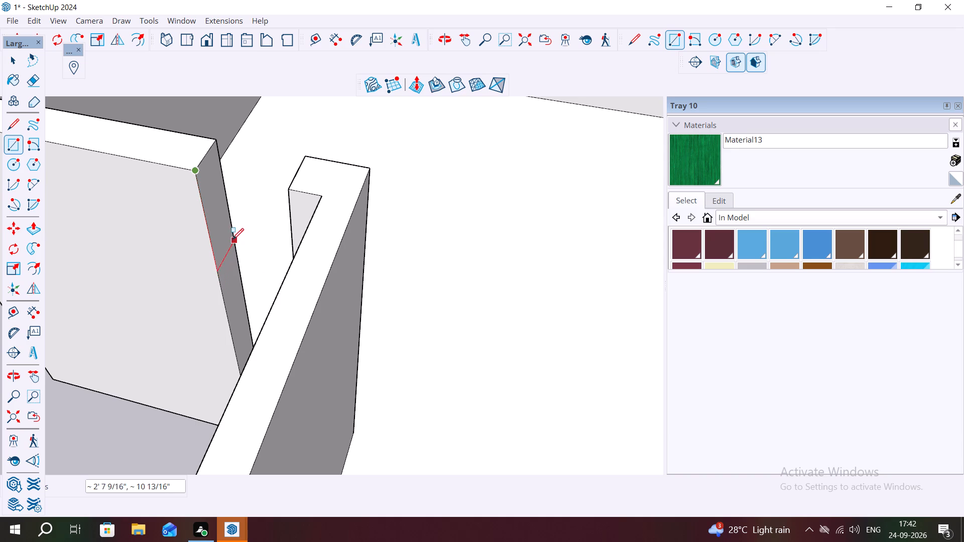
left_click(236, 240)
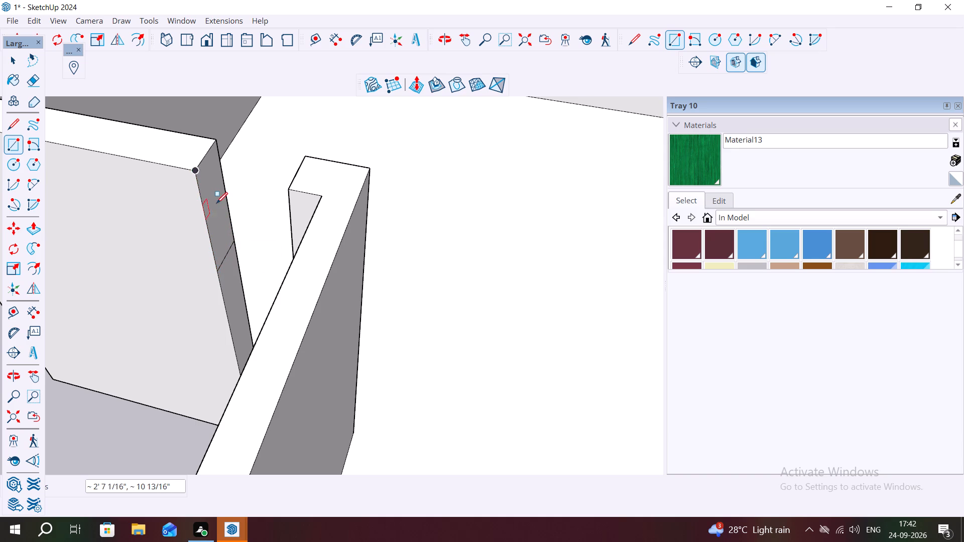
Push/Pull the new jamb rectangle about 1' 7" across the notch's back wall opening to form a door lintel.
key("space")
left_click(218, 203)
key("p")
left_click(206, 198)
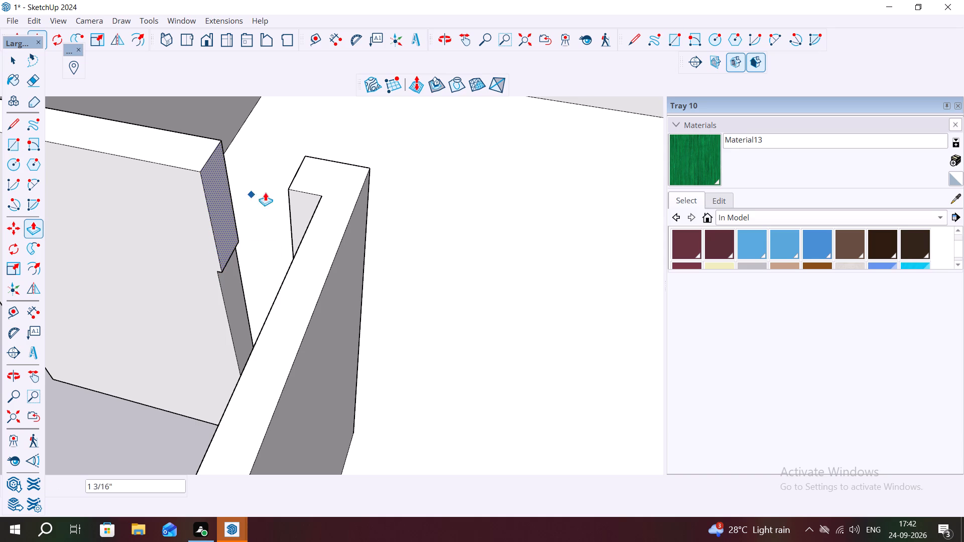
left_click(219, 195)
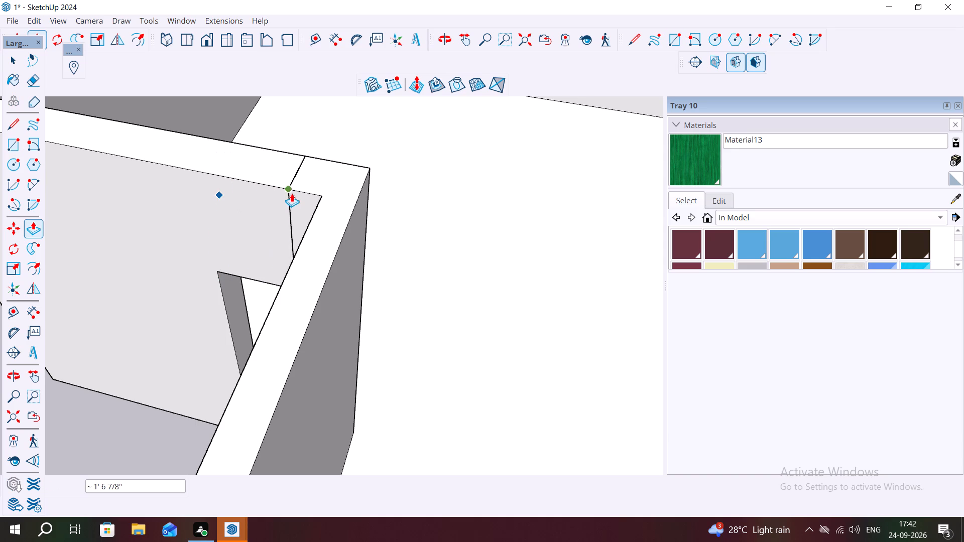
left_click(292, 193)
middle_click_drag(251, 194, 367, 158)
key("Escape")
Examine the doorway in the notch's back wall and the window opening in the front wall.
middle_click_drag(347, 193, 301, 123)
scroll(274, 118, "down", 7)
middle_click_drag(290, 169, 316, 167)
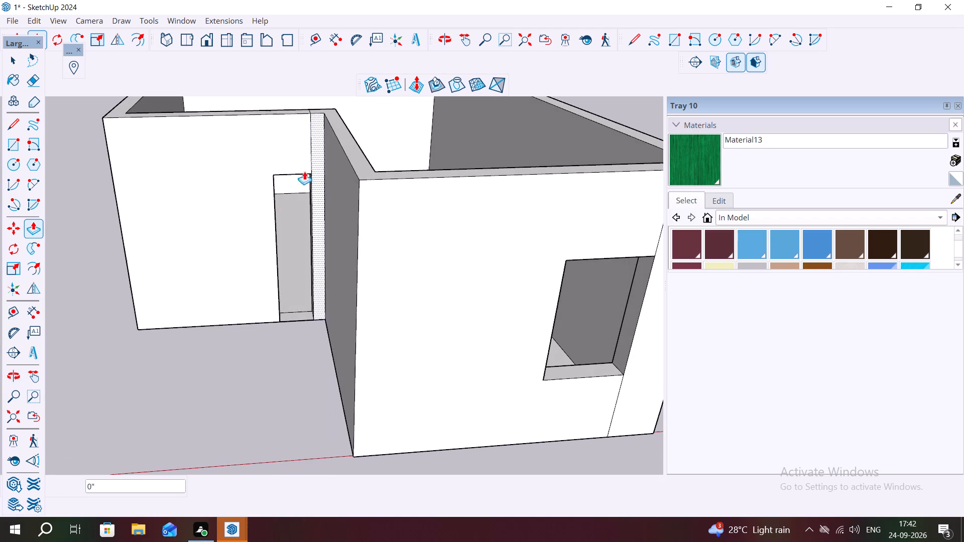
scroll(281, 201, "up", 6)
middle_click_drag(273, 218, 193, 215)
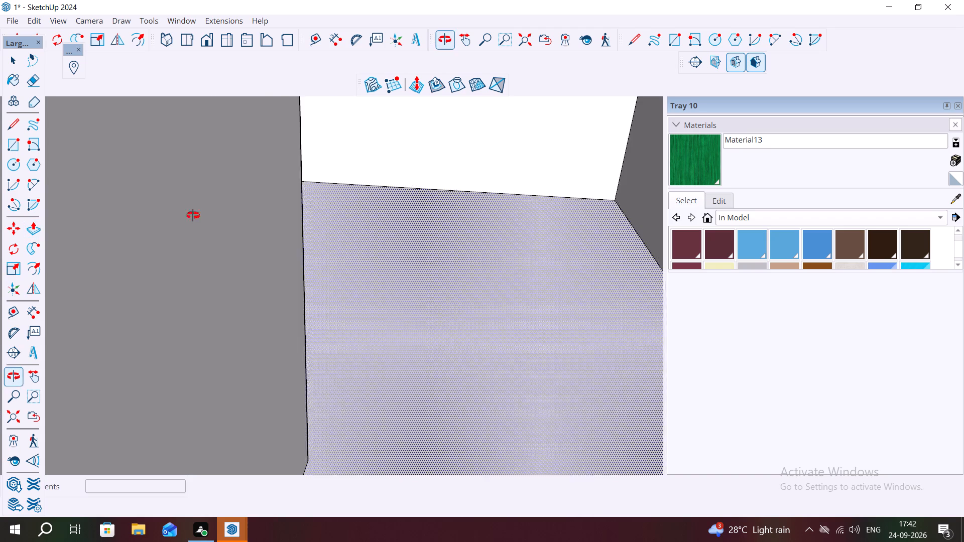
middle_click_drag(193, 215, 193, 214)
middle_click_drag(291, 203, 357, 205)
scroll(431, 198, "down", 13)
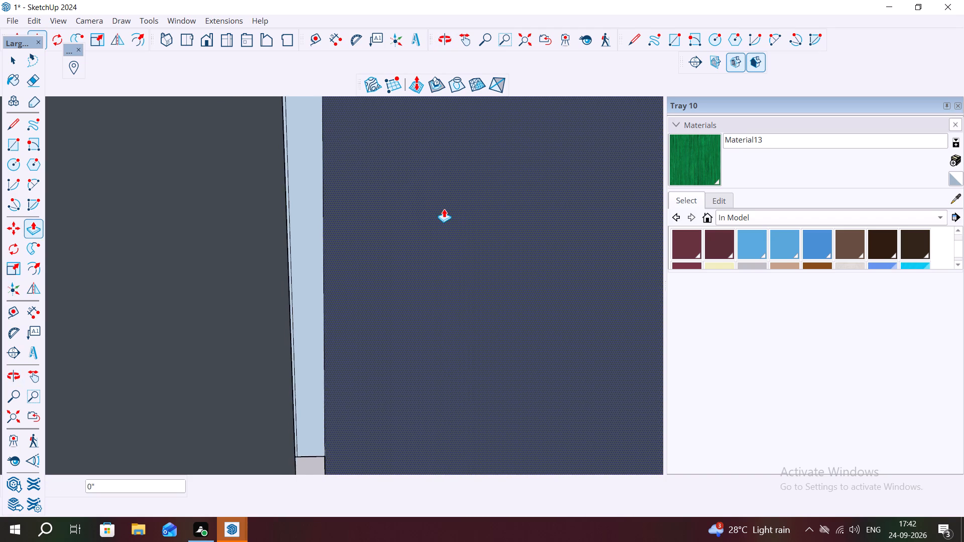
scroll(444, 209, "down", 20)
scroll(444, 209, "down", 3)
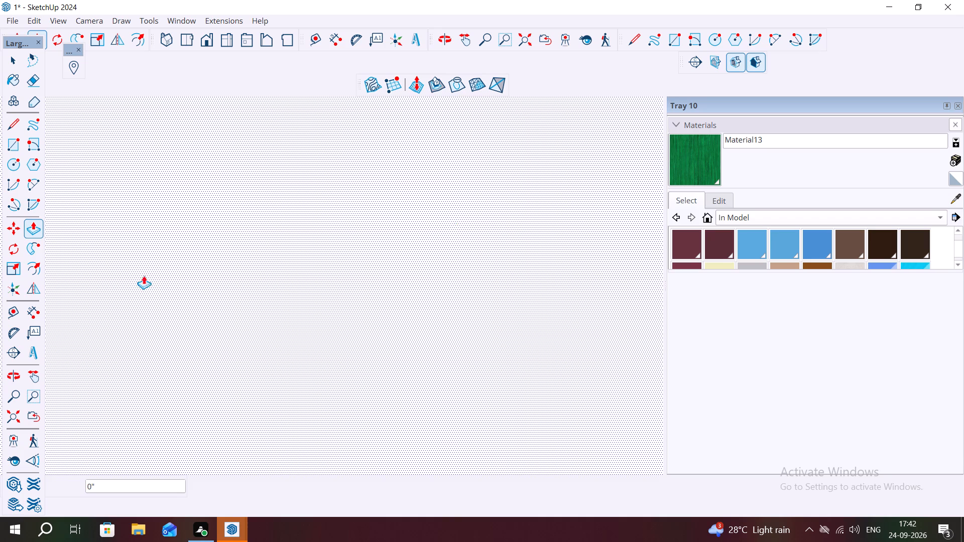
left_click(12, 393)
left_click(28, 396)
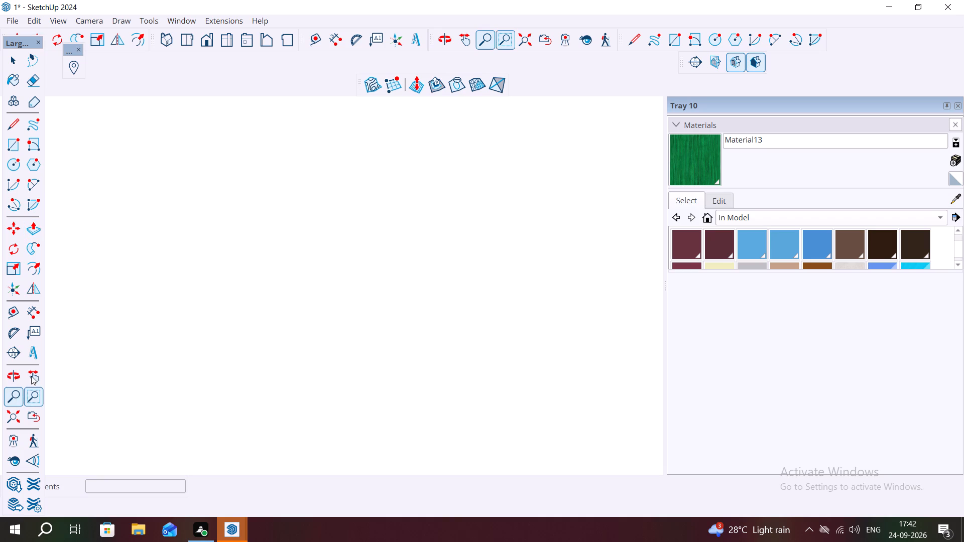
scroll(239, 315, "down", 12)
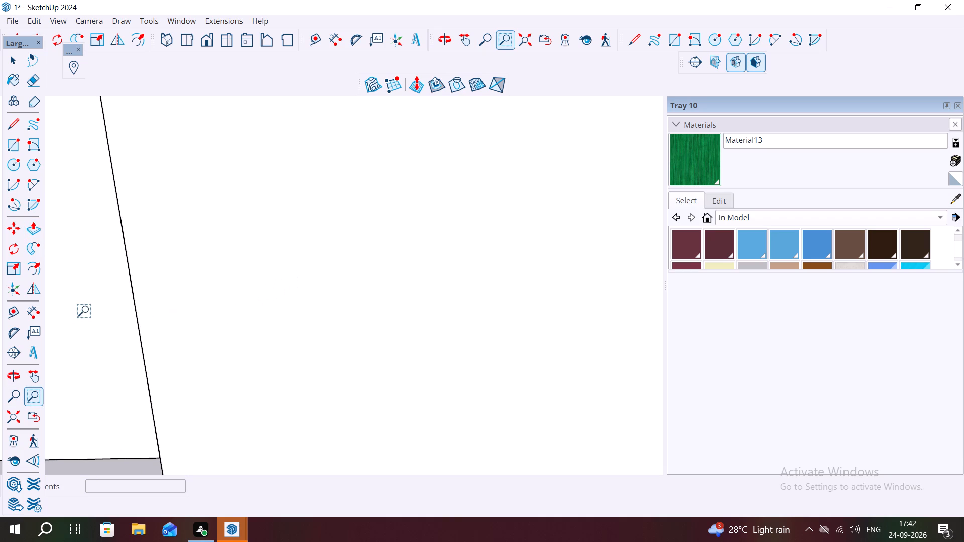
scroll(88, 309, "down", 8)
scroll(222, 224, "down", 6)
middle_click_drag(317, 296, 533, 293)
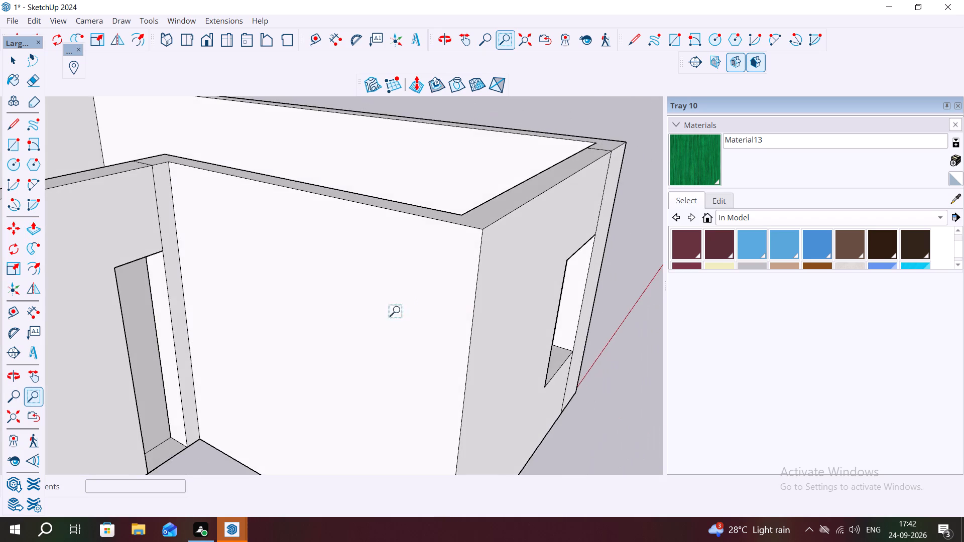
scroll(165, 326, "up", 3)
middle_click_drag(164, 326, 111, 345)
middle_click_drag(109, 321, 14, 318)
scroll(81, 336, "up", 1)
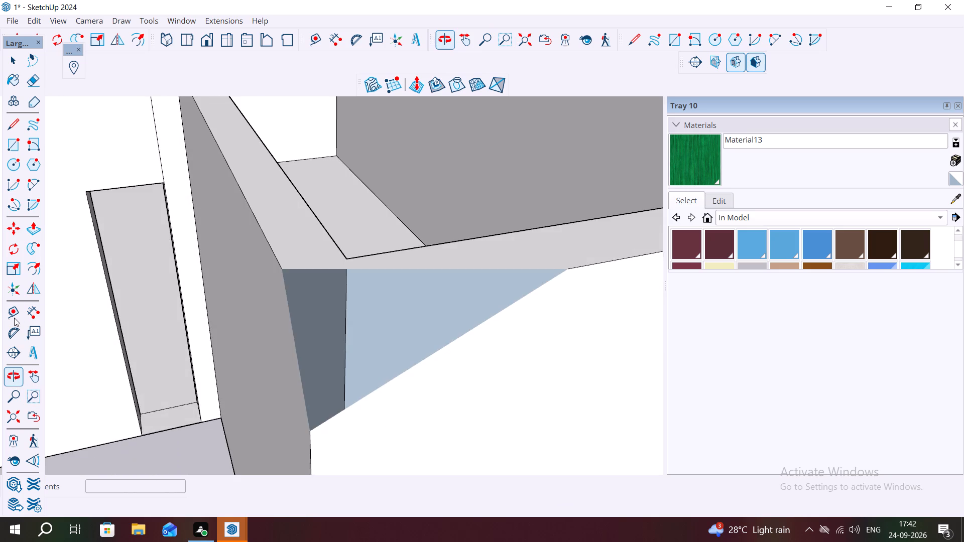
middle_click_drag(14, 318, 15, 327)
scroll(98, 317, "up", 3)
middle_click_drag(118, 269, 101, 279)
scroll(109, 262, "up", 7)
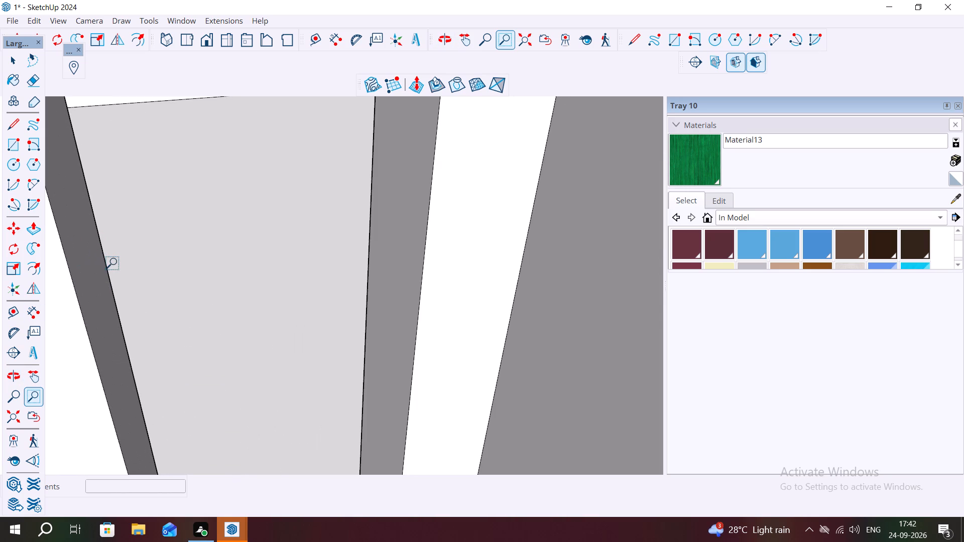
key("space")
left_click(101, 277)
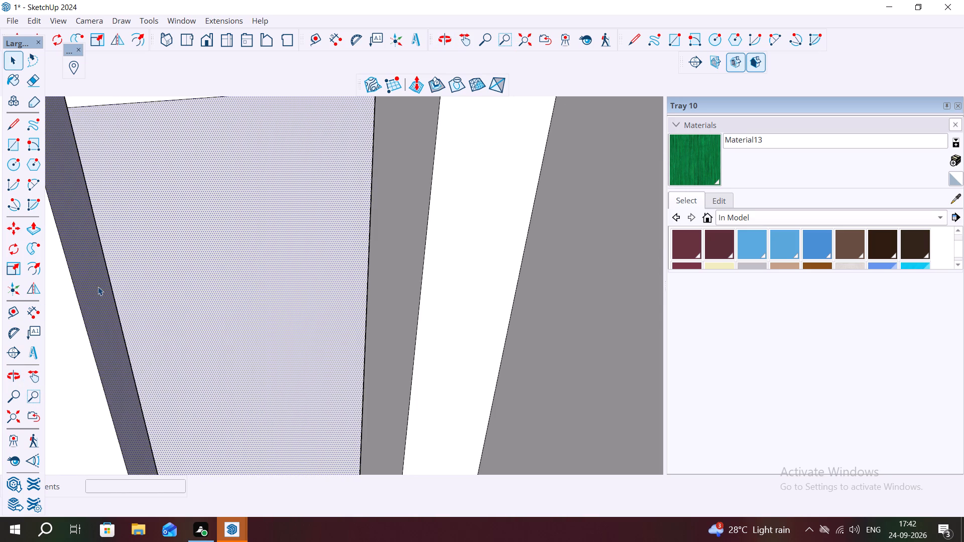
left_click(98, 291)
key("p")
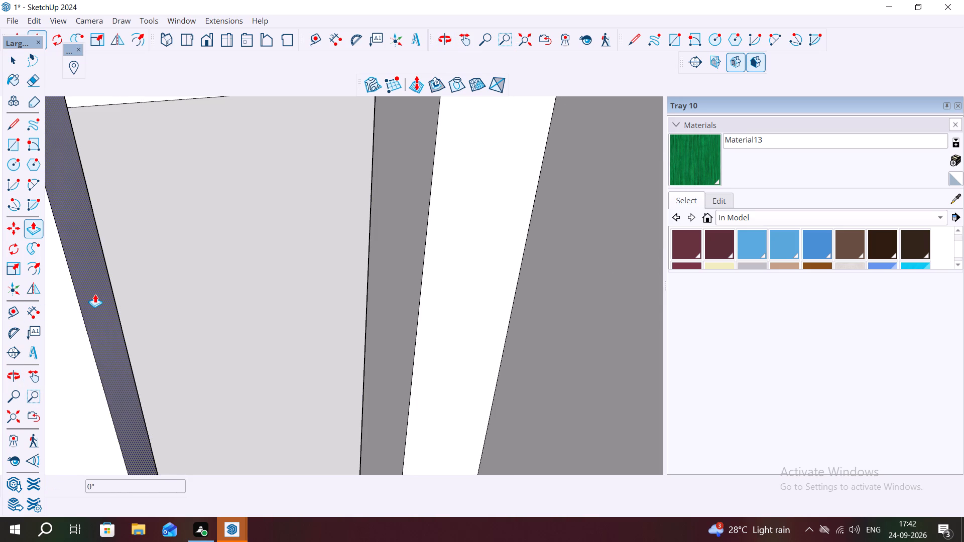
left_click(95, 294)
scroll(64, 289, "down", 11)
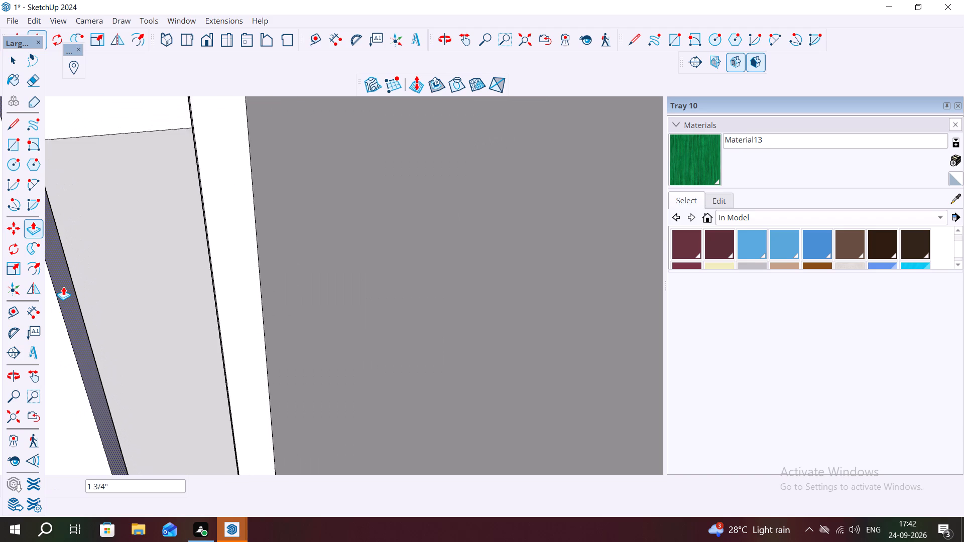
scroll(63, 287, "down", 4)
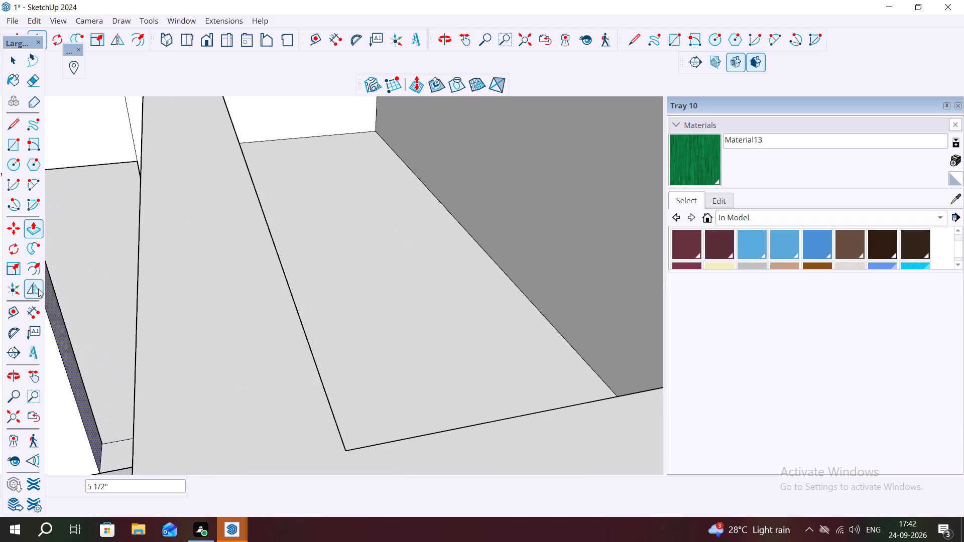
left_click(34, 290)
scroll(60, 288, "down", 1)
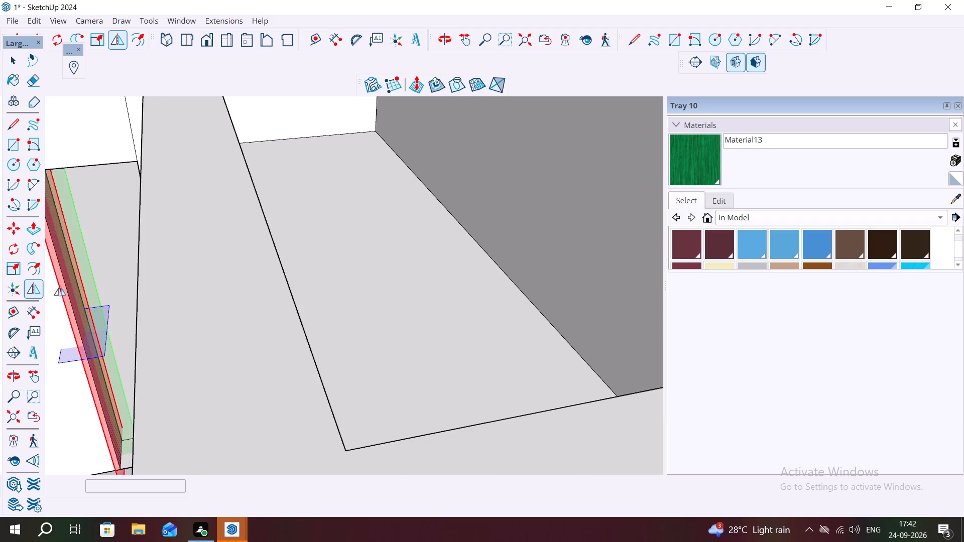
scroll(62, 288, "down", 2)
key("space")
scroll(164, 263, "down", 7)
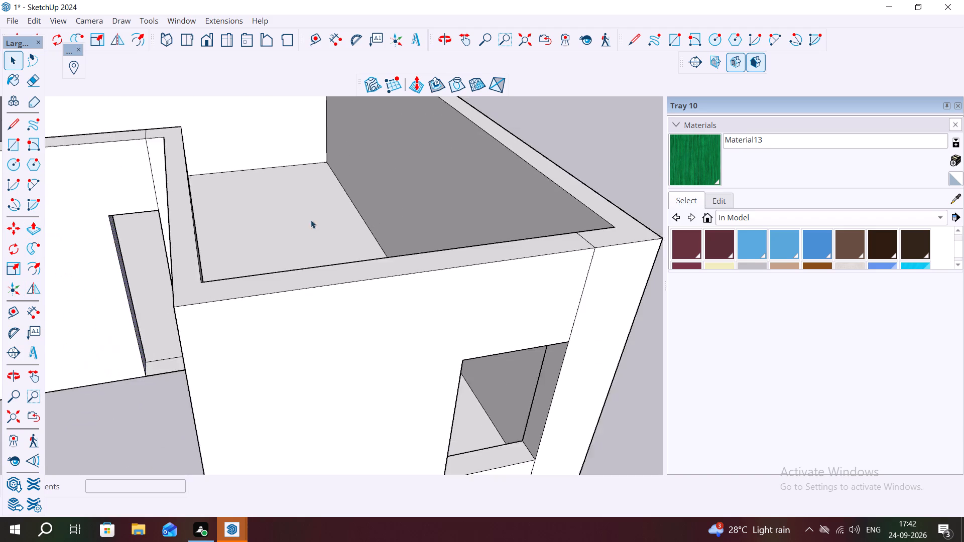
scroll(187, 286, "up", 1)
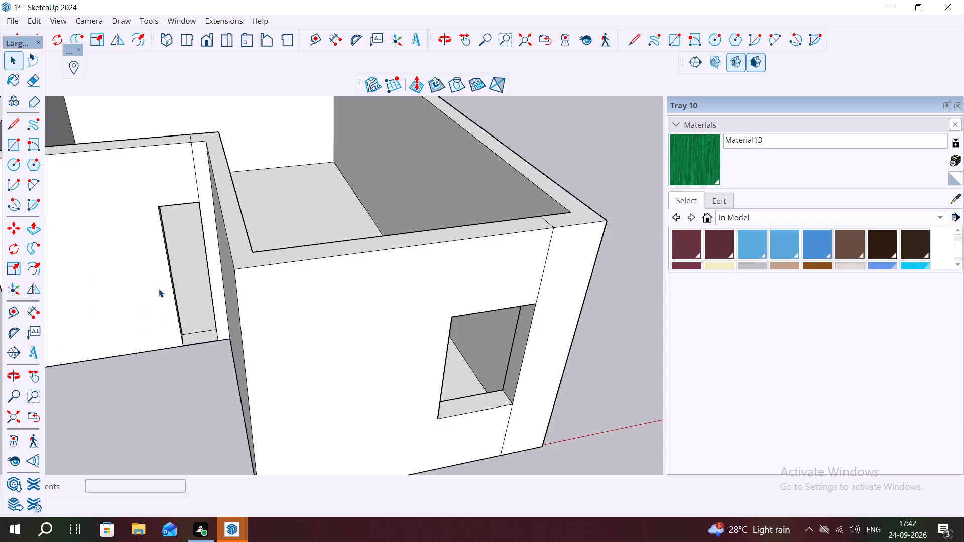
Push/Pull the jamb farther from the notch corner 1' 1 3/16" to widen the doorway in the notch's back wall.
scroll(179, 272, "up", 1)
middle_click_drag(179, 272, 129, 277)
scroll(153, 246, "up", 3)
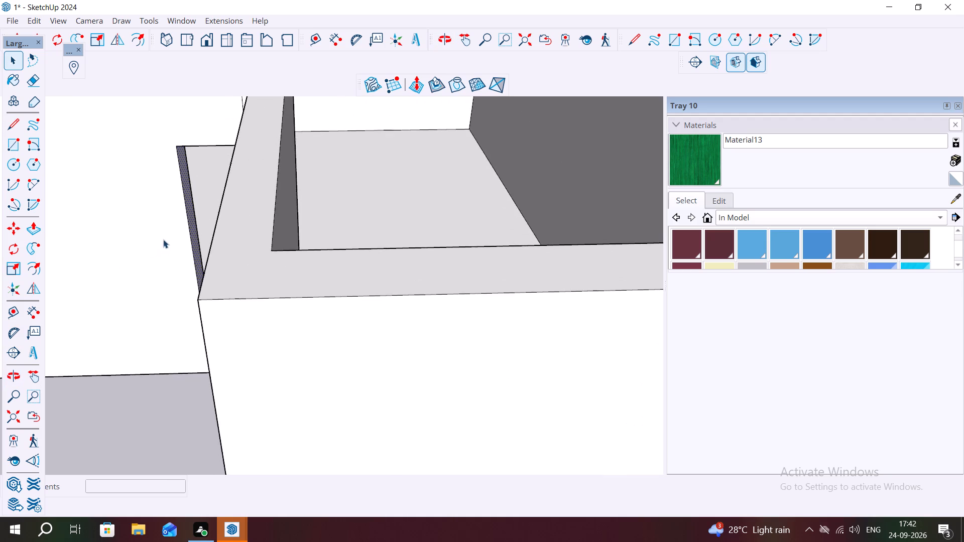
scroll(163, 239, "up", 5)
key("p")
left_click(195, 224)
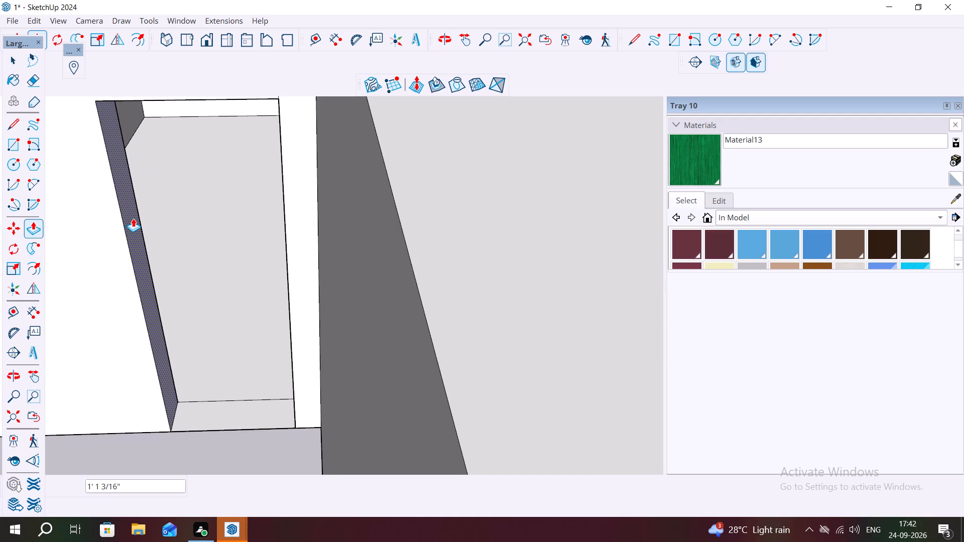
left_click(133, 218)
scroll(181, 240, "down", 9)
middle_click_drag(181, 268, 251, 247)
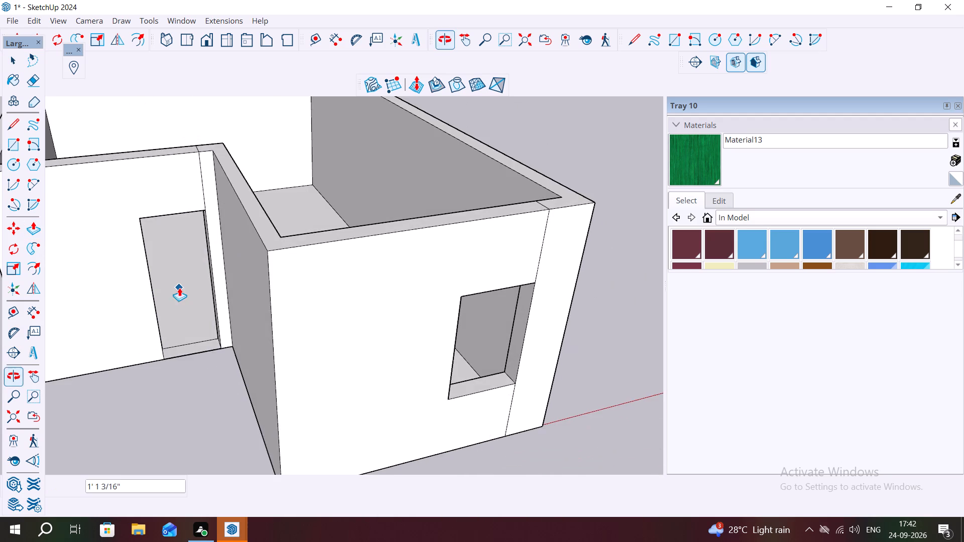
scroll(184, 284, "down", 2)
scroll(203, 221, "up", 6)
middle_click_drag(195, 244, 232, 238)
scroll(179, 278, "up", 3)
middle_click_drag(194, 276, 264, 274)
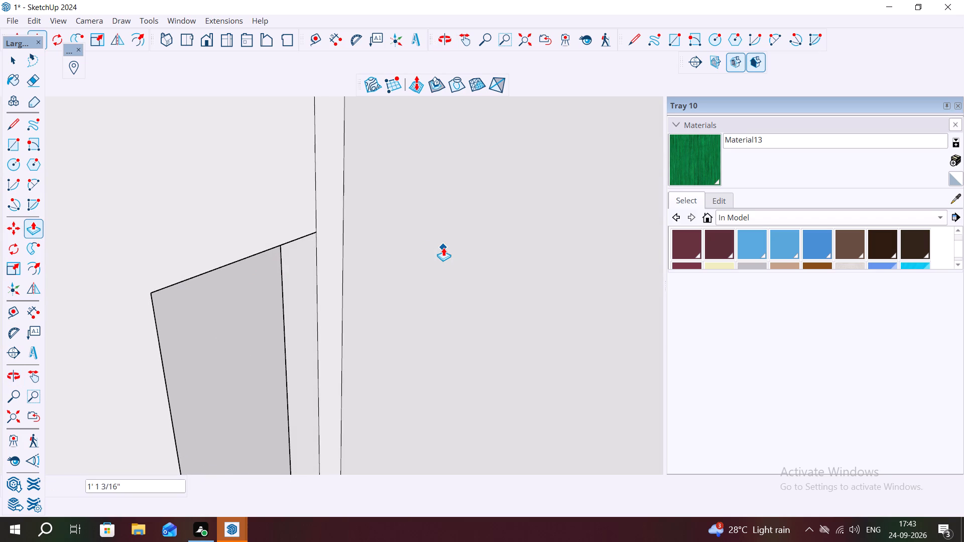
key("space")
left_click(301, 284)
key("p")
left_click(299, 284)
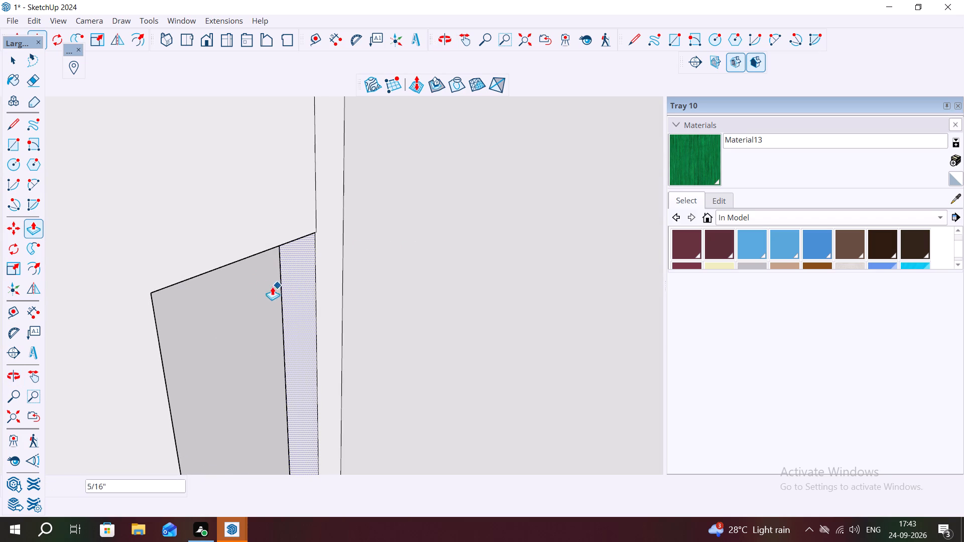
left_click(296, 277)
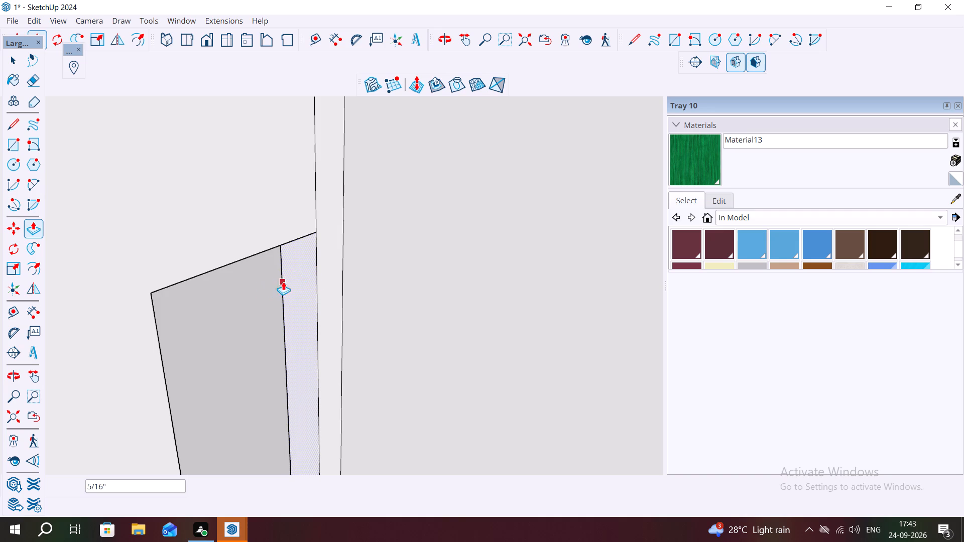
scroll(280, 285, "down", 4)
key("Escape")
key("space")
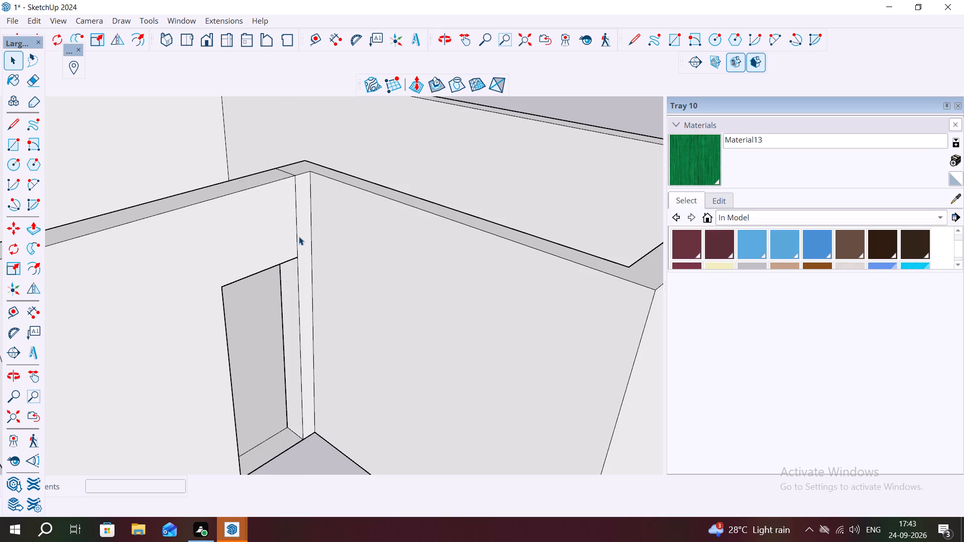
Delete the vertical seam line beside the doorway on the outer face of the notch's back wall.
left_click(296, 237)
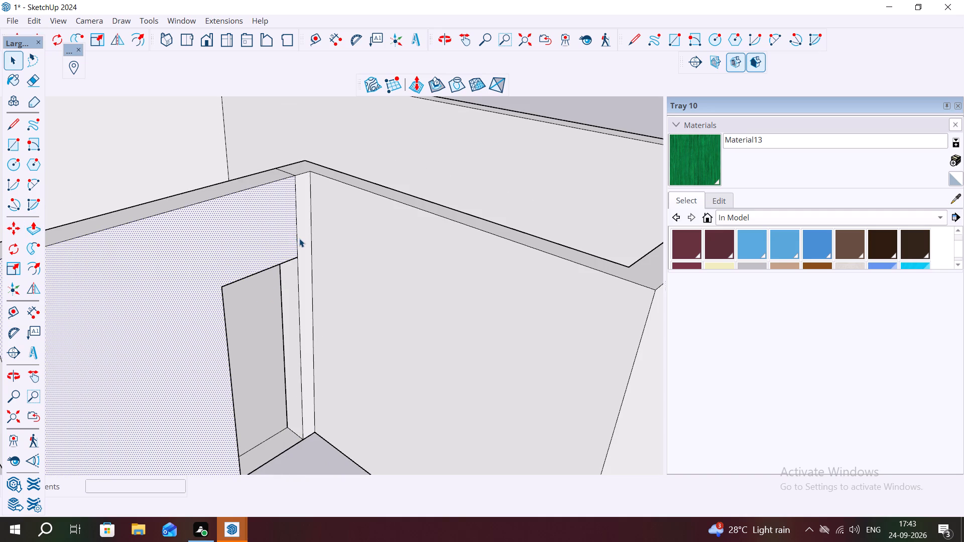
left_click(299, 238)
double_click(297, 239)
double_click(297, 239)
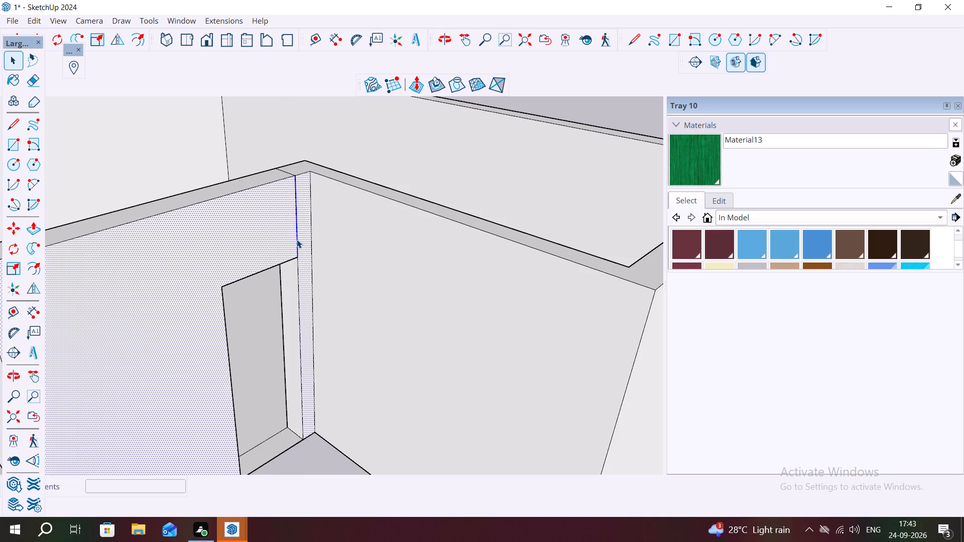
left_click(297, 239)
triple_click(297, 239)
left_click(297, 239)
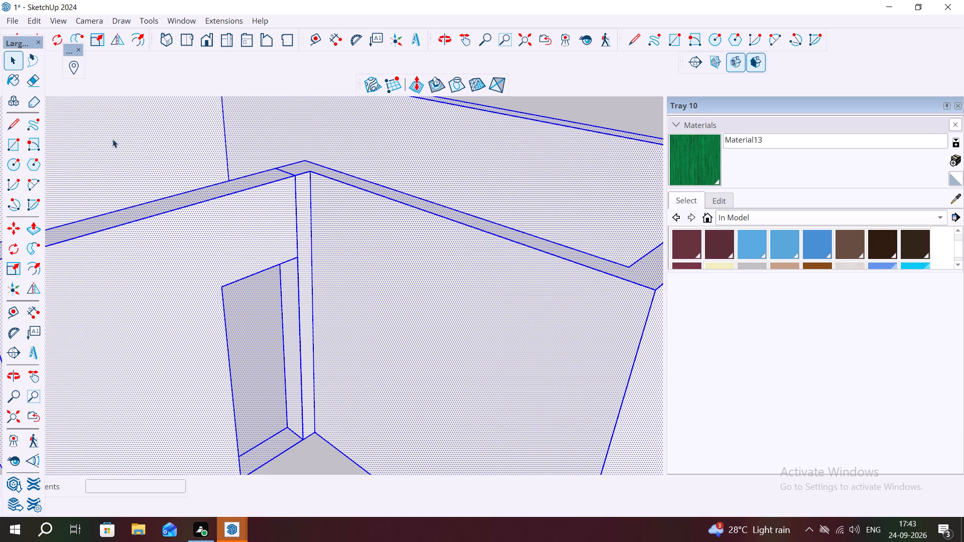
key("Escape")
key("space")
left_click(270, 364)
middle_click_drag(298, 226, 269, 242)
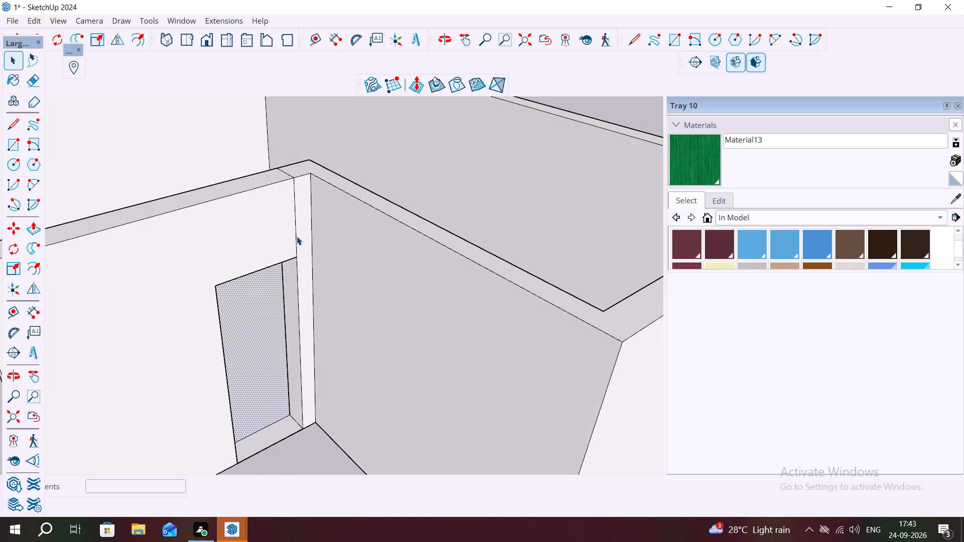
left_click(296, 237)
key("Delete")
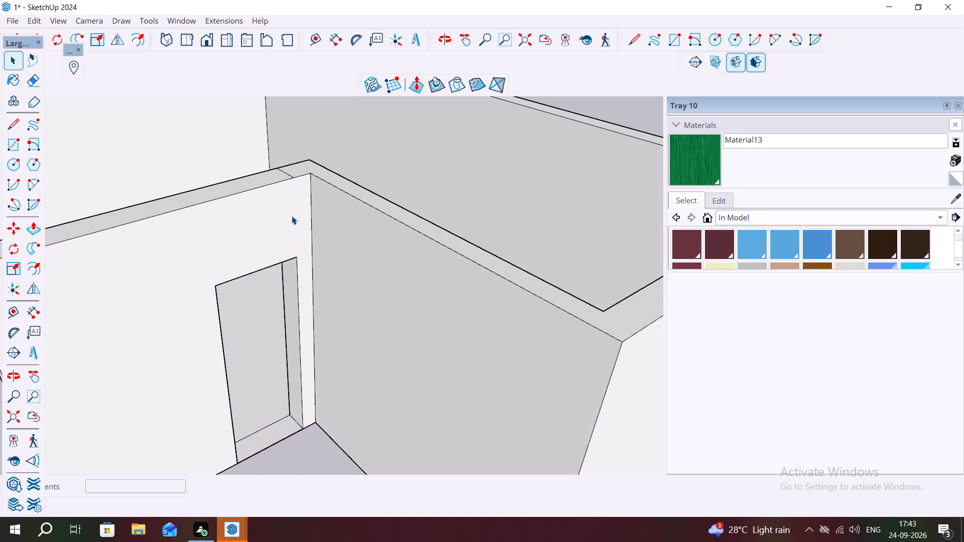
Delete the short seam line across the wall's top face near the notch's inner corner.
middle_click_drag(286, 191, 330, 365)
scroll(263, 237, "up", 5)
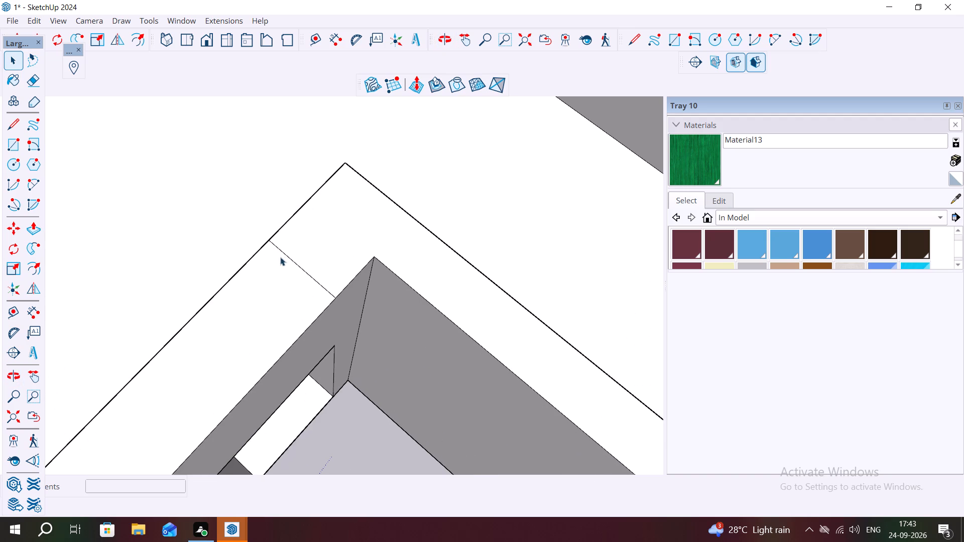
left_click(293, 261)
key("Delete")
Delete the two leftover vertical seam lines on the inner face of the notch's back wall near the doorway.
middle_click_drag(271, 234, 457, 375)
middle_click_drag(326, 354, 412, 206)
middle_click_drag(341, 292, 344, 294)
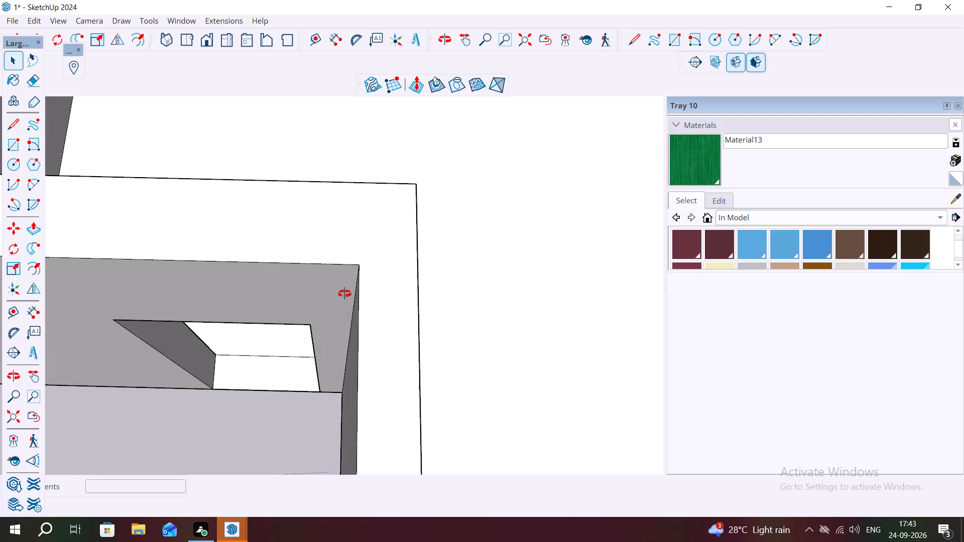
middle_click_drag(344, 294, 371, 428)
scroll(366, 327, "up", 3)
middle_click_drag(356, 310, 370, 443)
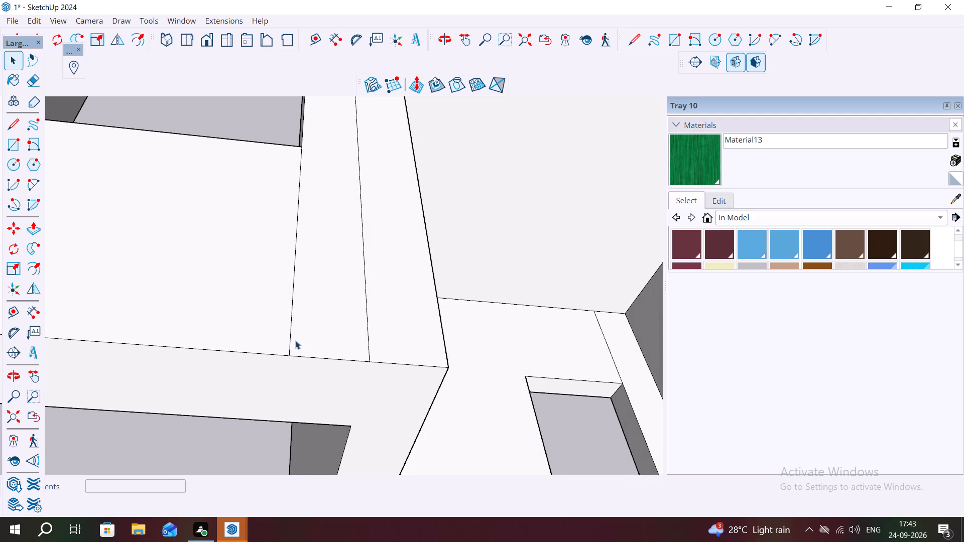
left_click(289, 341)
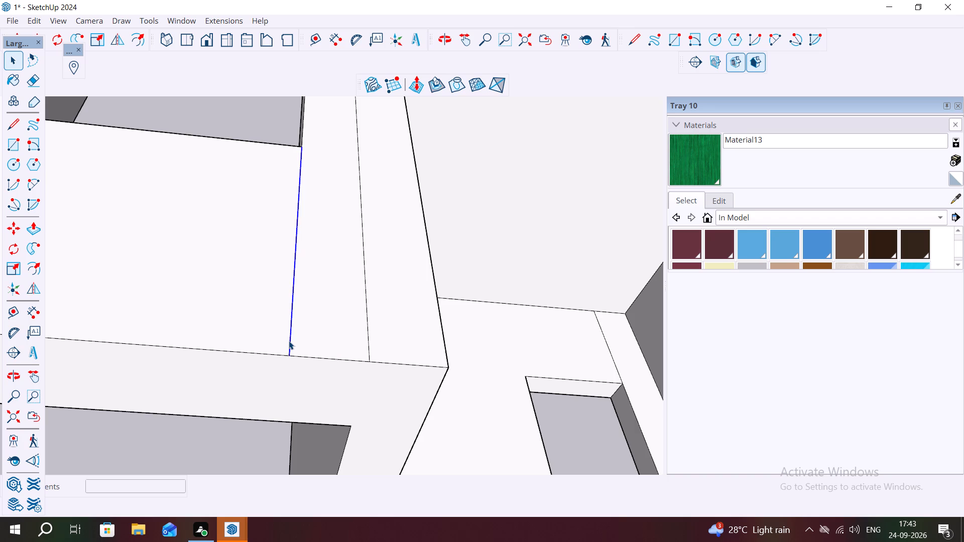
key("Delete")
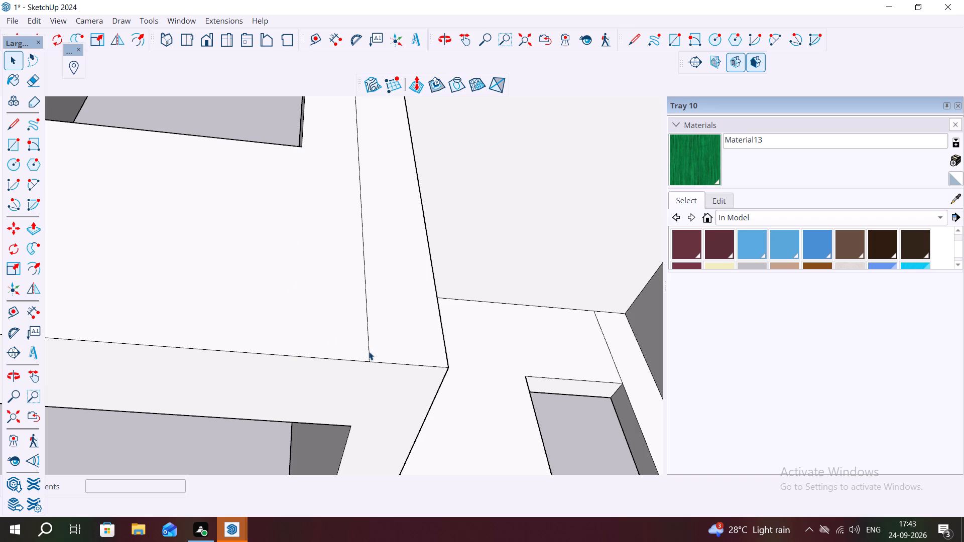
left_click(369, 351)
key("Delete")
scroll(365, 336, "down", 16)
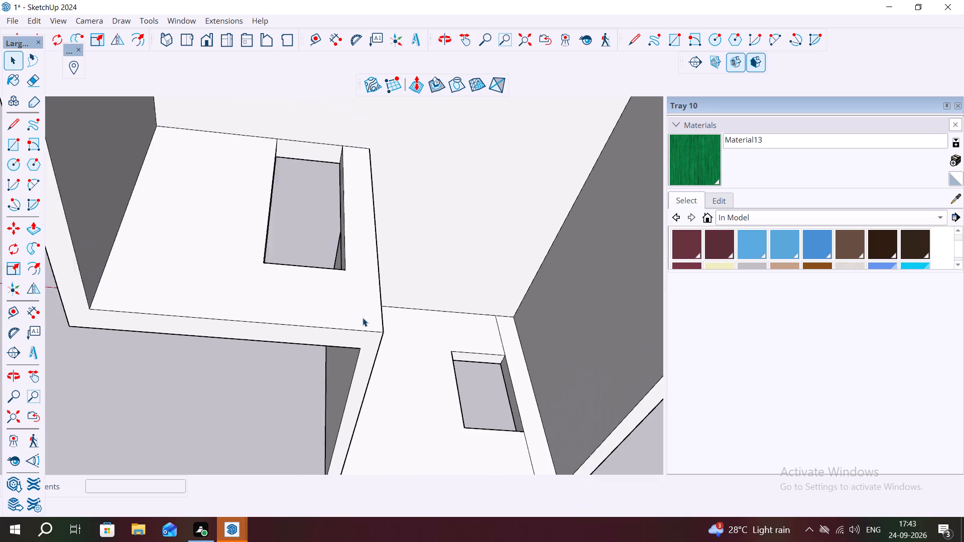
Examine the L-shaped building's walls, doorway and window opening from above.
scroll(363, 318, "down", 2)
middle_click_drag(313, 341, 326, 254)
scroll(129, 306, "down", 2)
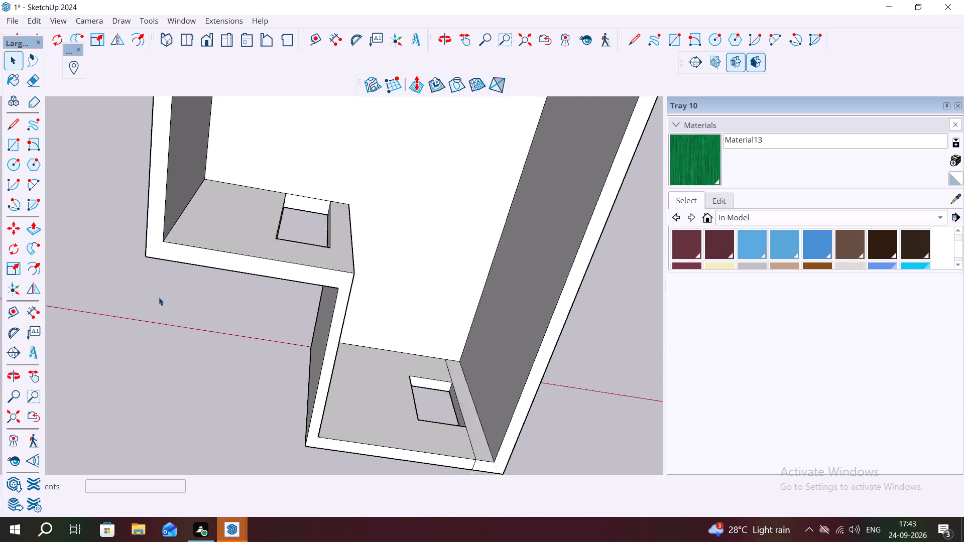
scroll(159, 297, "down", 4)
middle_click_drag(258, 352, 307, 219)
scroll(340, 302, "down", 3)
middle_click_drag(312, 359, 356, 258)
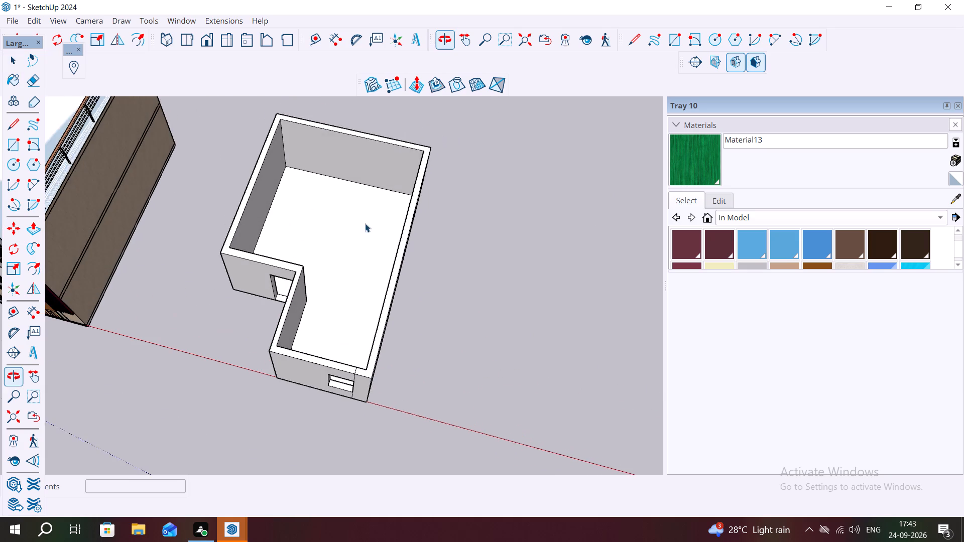
scroll(320, 388, "up", 2)
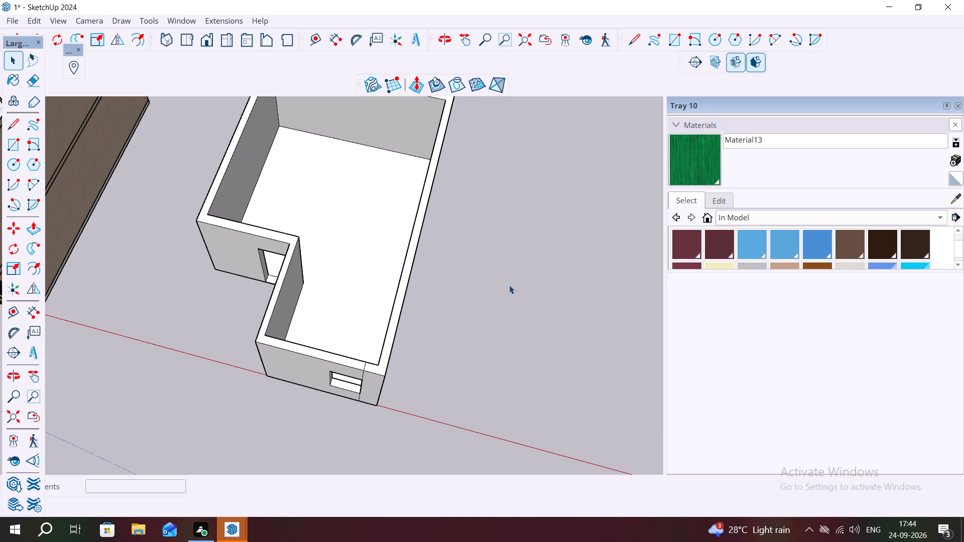
Examine the front facades of the two finished houses next to the L-shaped building.
scroll(463, 226, "down", 11)
middle_click_drag(281, 242, 288, 232)
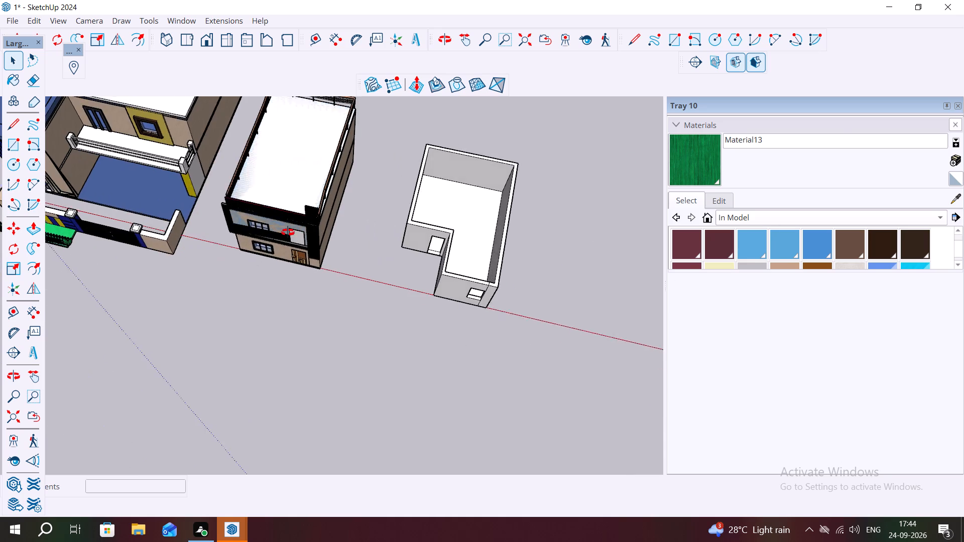
middle_click_drag(288, 232, 296, 208)
scroll(211, 163, "up", 8)
middle_click_drag(245, 205, 319, 48)
scroll(322, 274, "up", 1)
middle_click_drag(322, 274, 310, 254)
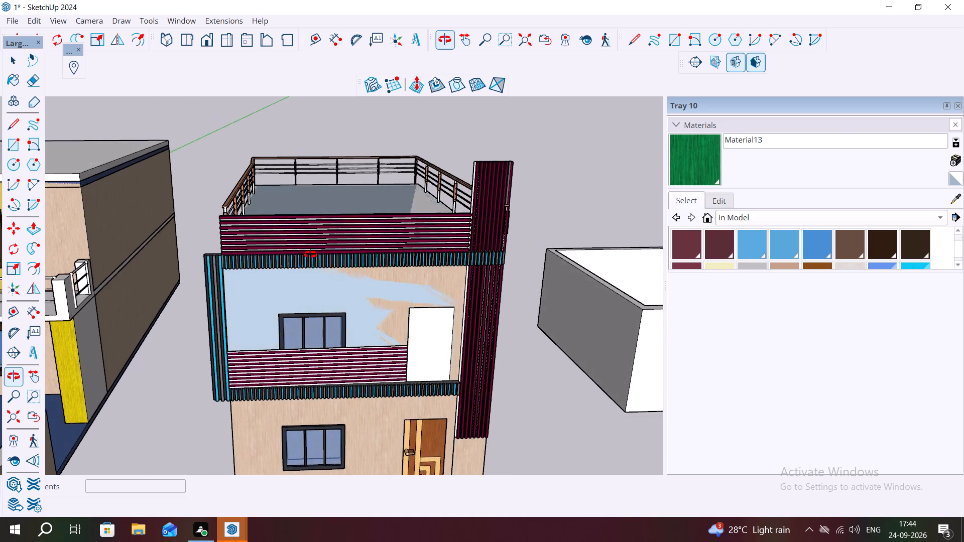
middle_click_drag(310, 254, 306, 235)
scroll(281, 228, "down", 2)
scroll(311, 337, "up", 6)
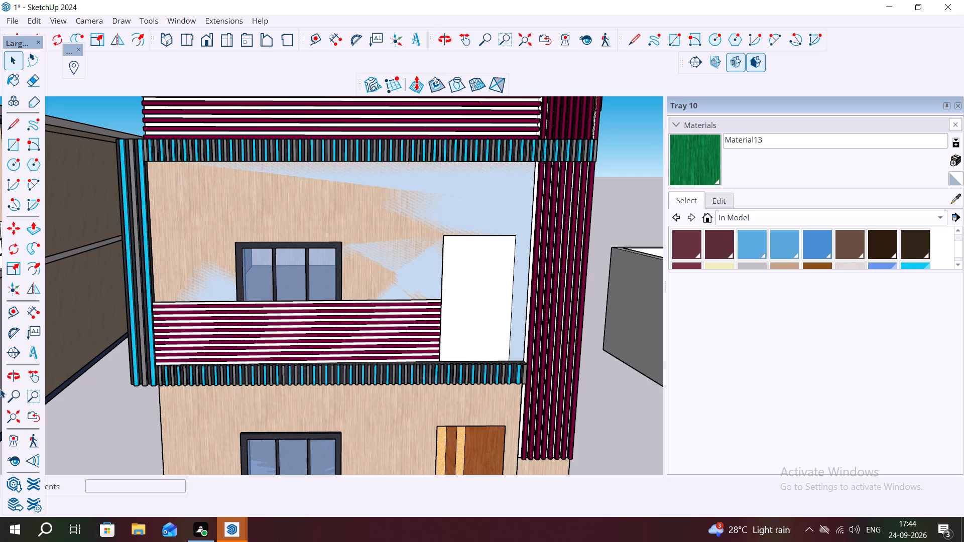
scroll(46, 274, "up", 3)
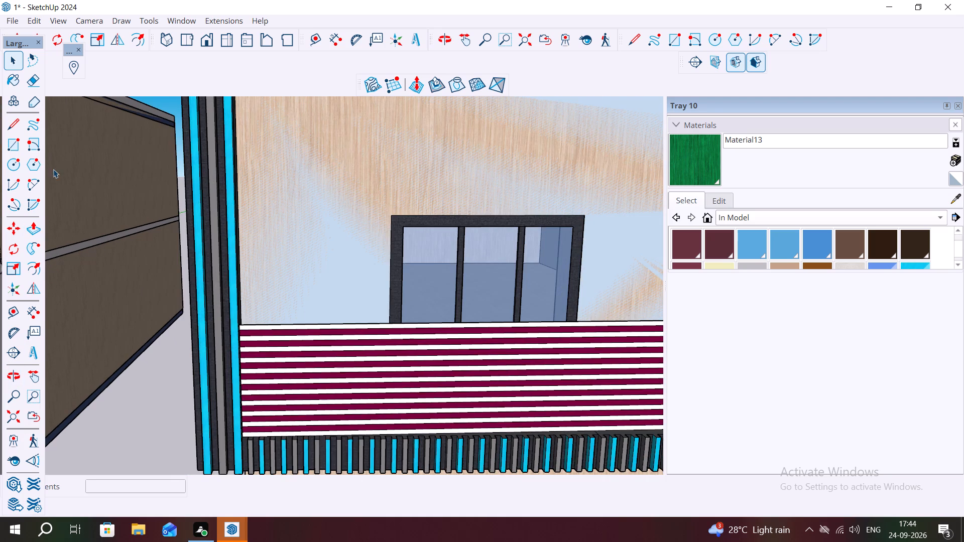
scroll(53, 169, "down", 2)
scroll(408, 224, "down", 7)
scroll(479, 212, "up", 1)
scroll(547, 212, "down", 5)
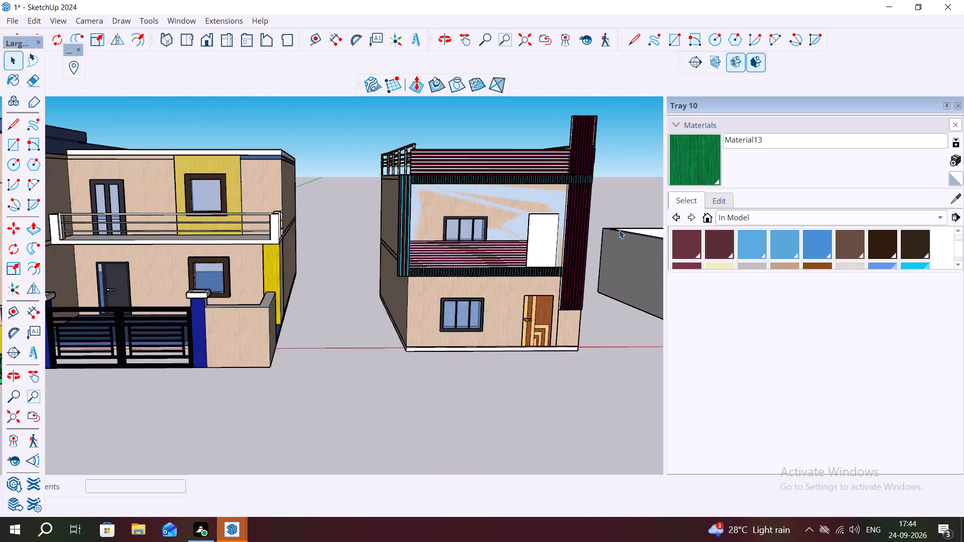
scroll(619, 230, "down", 2)
scroll(473, 235, "down", 7)
scroll(428, 253, "up", 7)
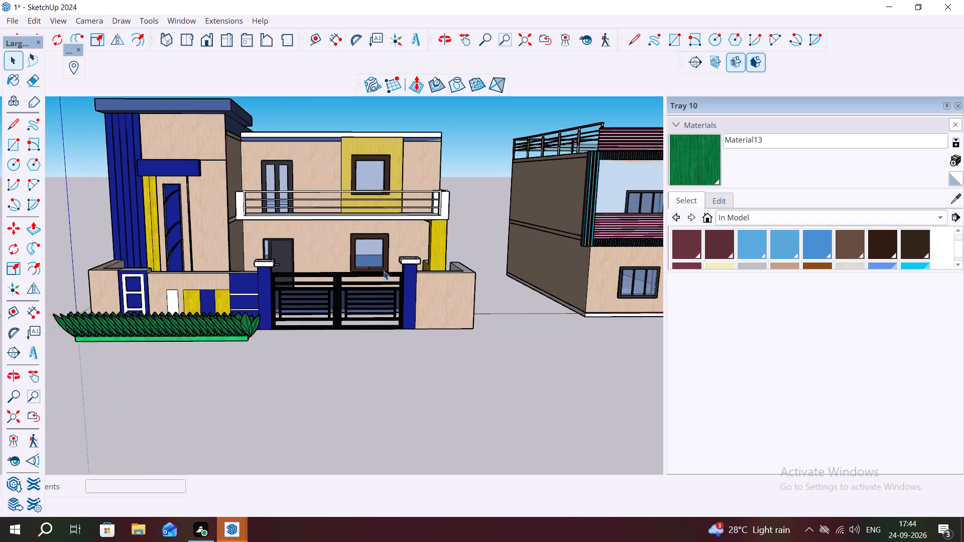
scroll(384, 271, "up", 3)
middle_click_drag(381, 271, 386, 287)
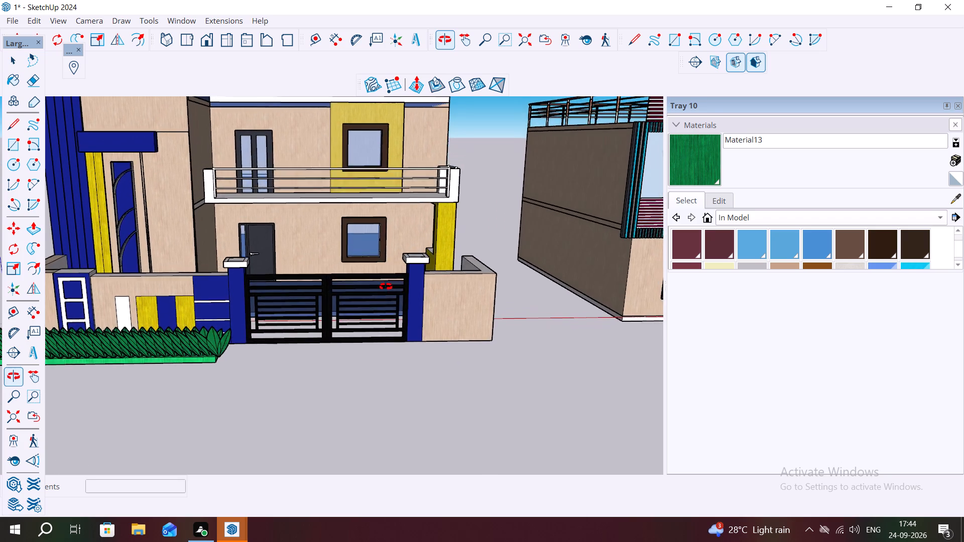
middle_click_drag(386, 287, 415, 240)
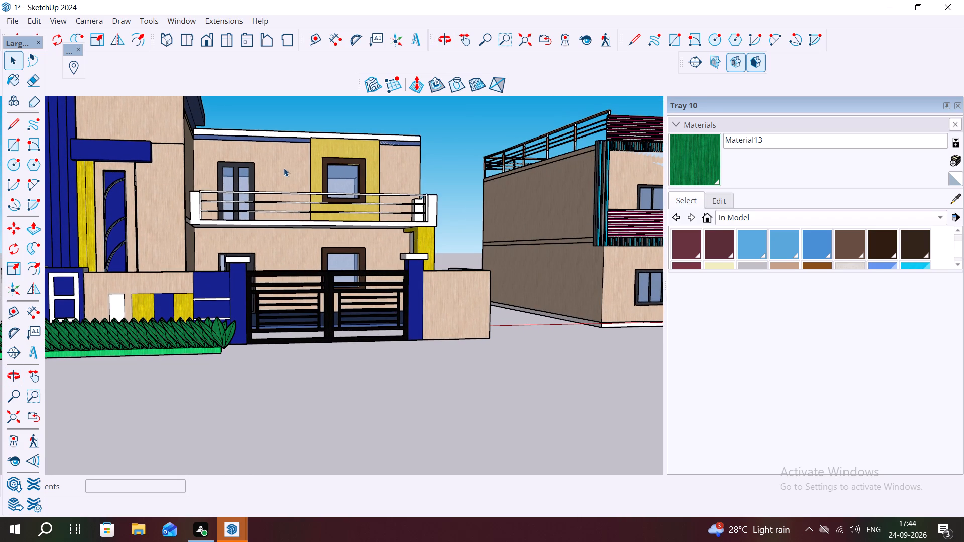
scroll(302, 179, "down", 4)
scroll(343, 174, "down", 2)
scroll(386, 114, "up", 6)
scroll(419, 131, "down", 2)
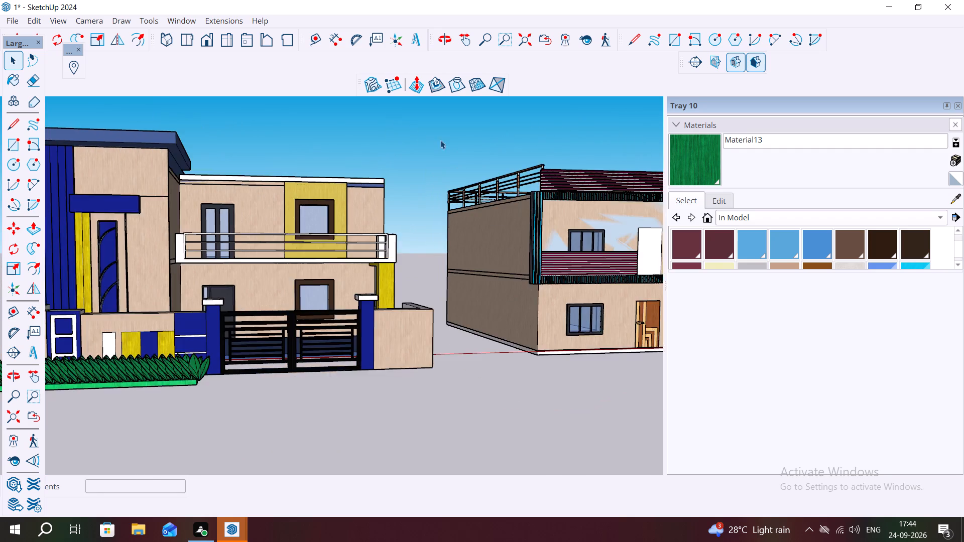
scroll(440, 140, "down", 2)
scroll(377, 203, "up", 2)
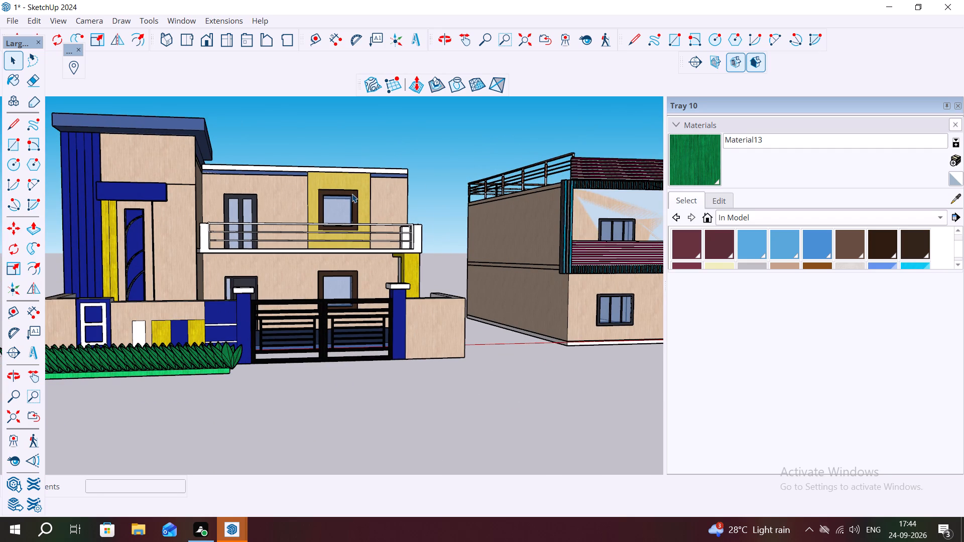
scroll(472, 259, "down", 2)
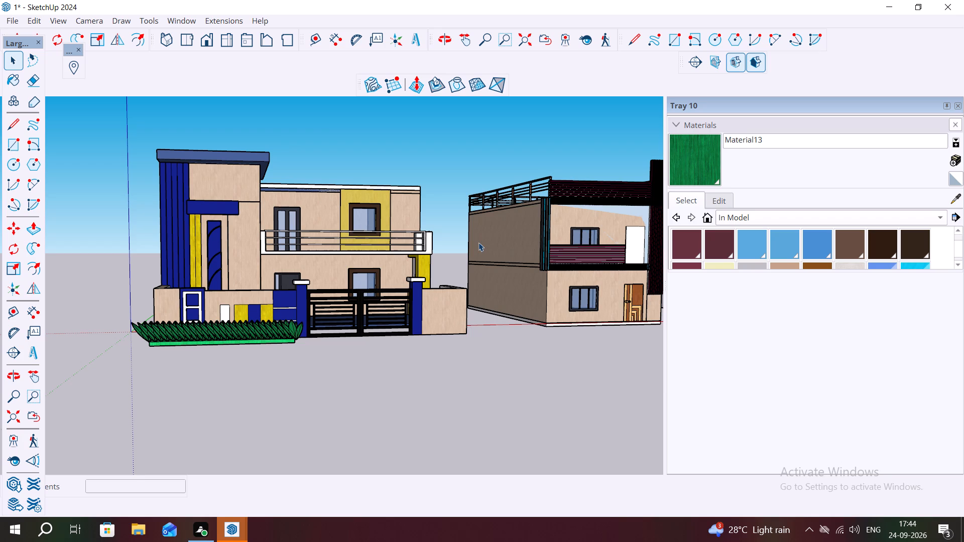
scroll(476, 244, "down", 2)
scroll(463, 256, "up", 2)
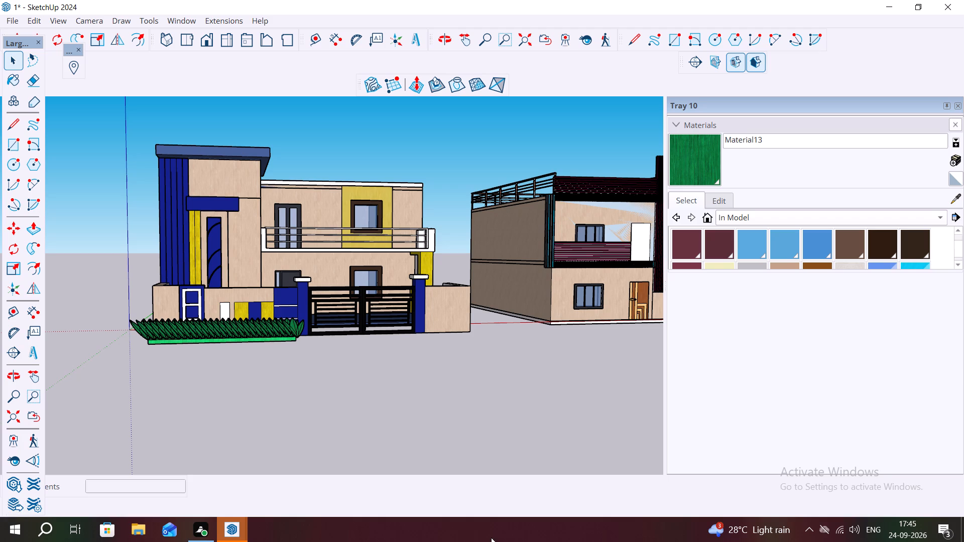
scroll(225, 242, "down", 8)
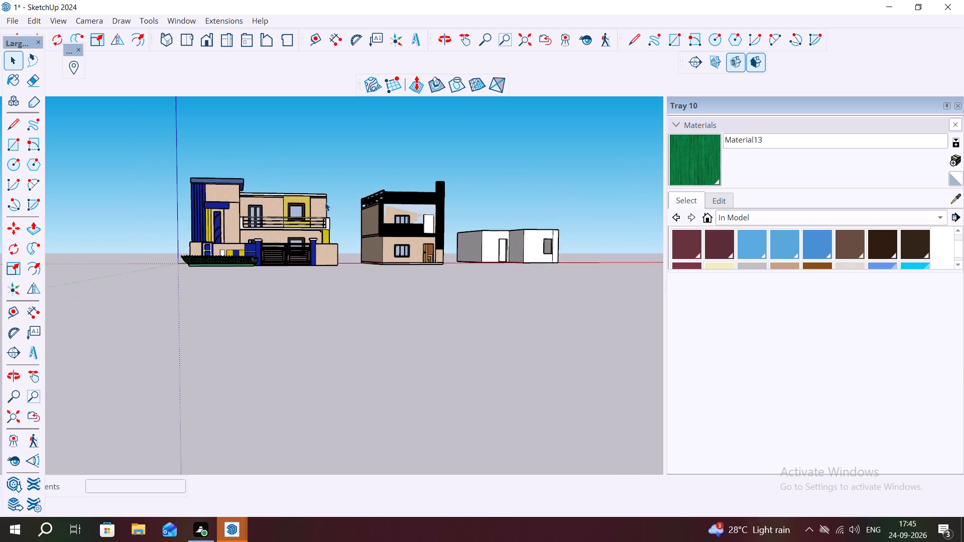
Delete the two leftover vertical seam lines above and below the window opening on the front wall's outer face.
scroll(325, 202, "down", 10)
scroll(430, 233, "up", 12)
middle_click_drag(479, 255, 450, 276)
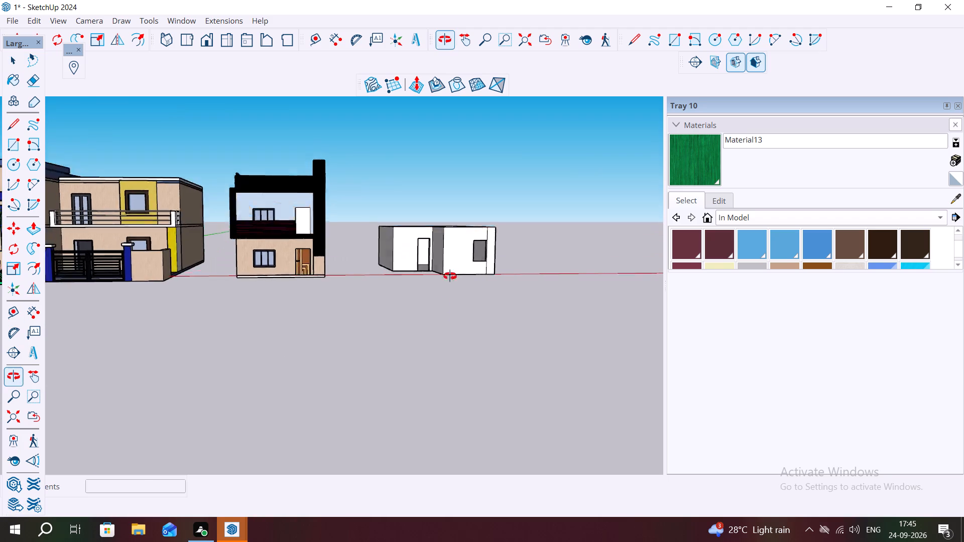
middle_click_drag(450, 276, 439, 324)
scroll(525, 272, "up", 18)
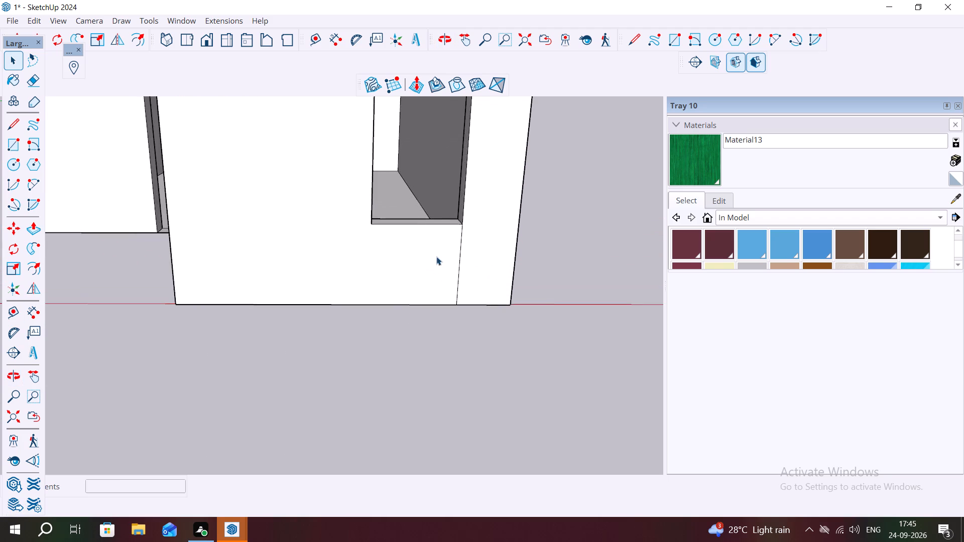
scroll(448, 264, "up", 4)
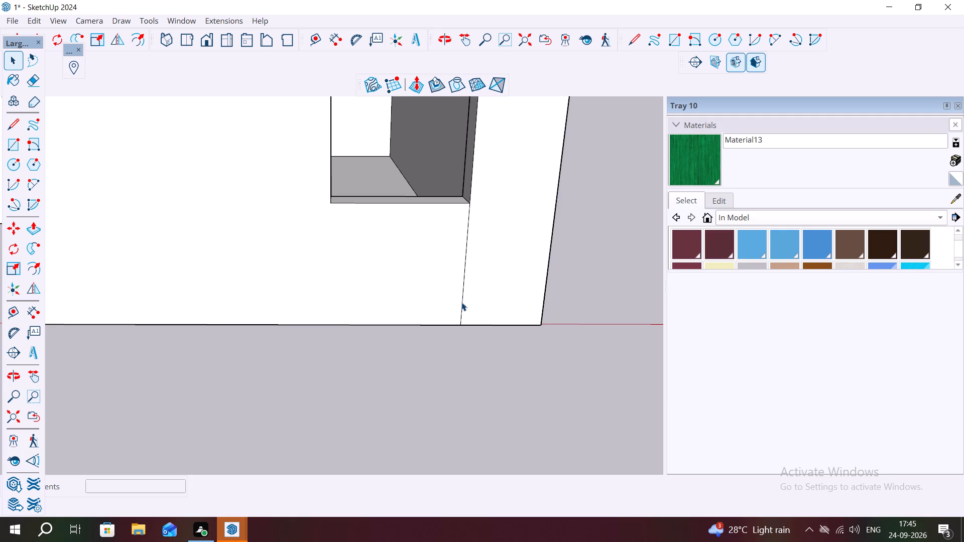
left_click(461, 302)
key("Delete")
scroll(485, 299, "down", 3)
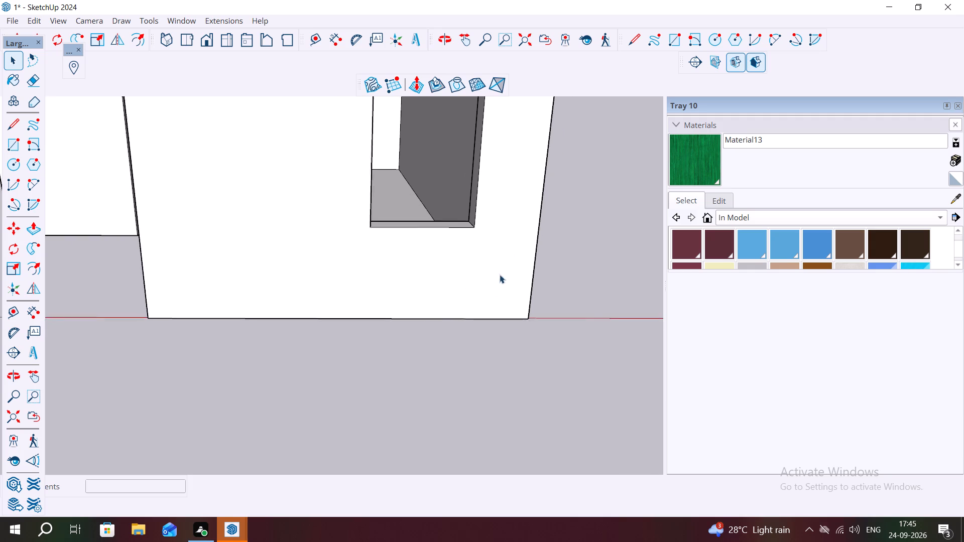
scroll(500, 275, "down", 8)
scroll(530, 157, "up", 8)
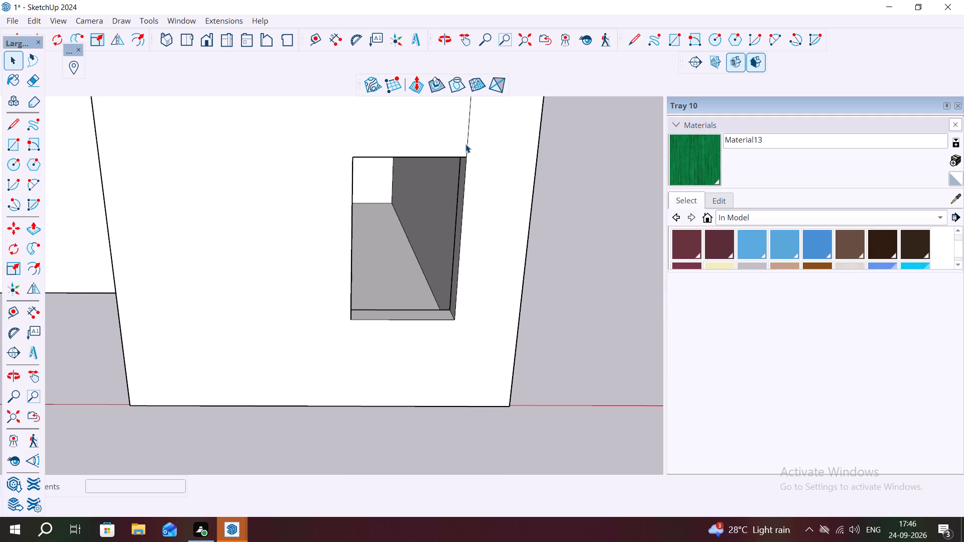
left_click(465, 144)
left_click(466, 144)
key("Delete")
Delete the short seam line across the front wall's top face near the outer corner.
scroll(528, 220, "down", 8)
middle_click_drag(520, 164, 592, 388)
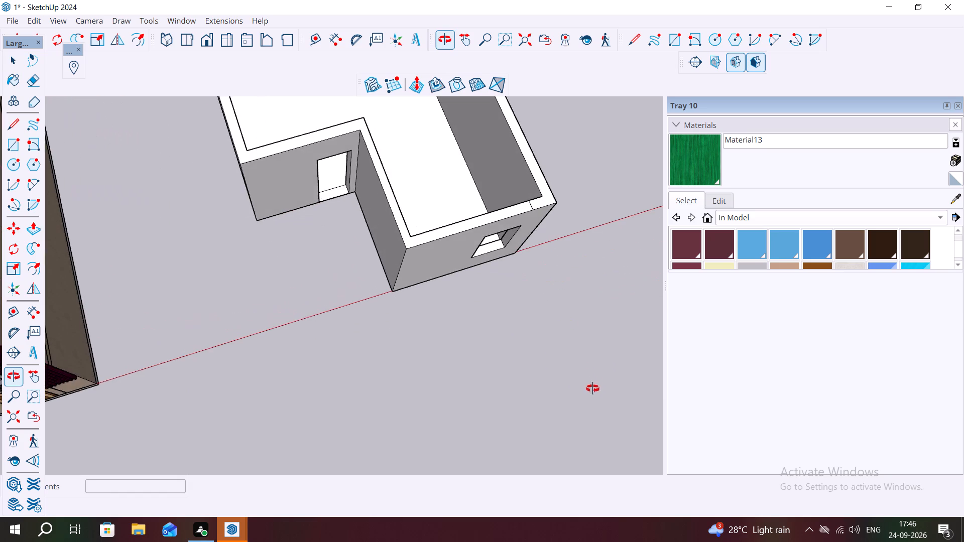
scroll(543, 238, "up", 12)
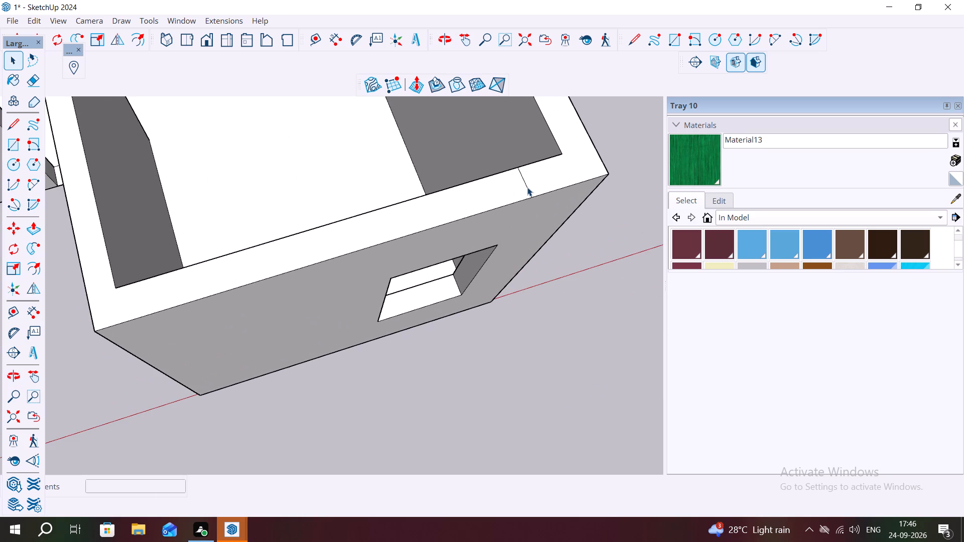
left_click(527, 187)
key("Delete")
Delete the two leftover vertical seam lines above and below the window opening on the front wall's inner face.
scroll(526, 188, "up", 1)
middle_click_drag(526, 187, 757, 541)
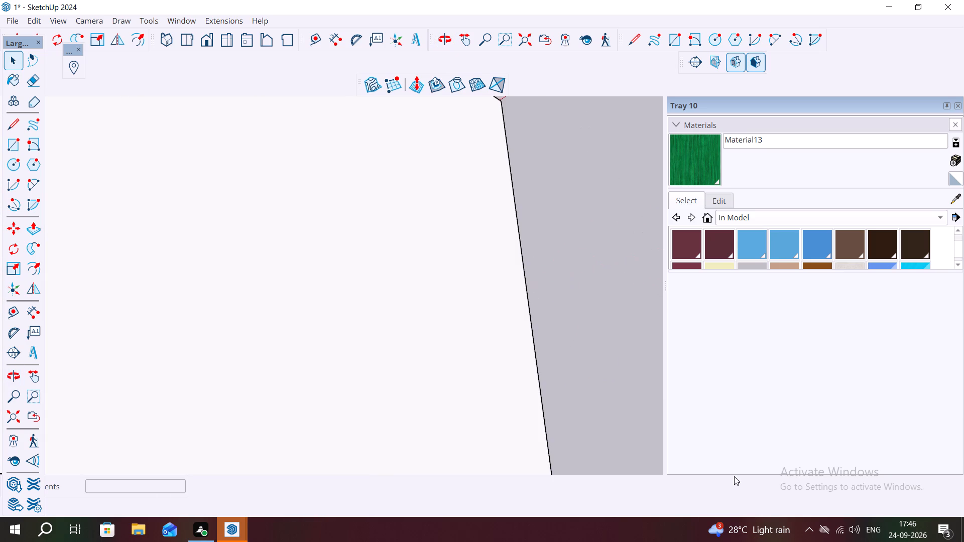
scroll(628, 304, "down", 7)
middle_click_drag(578, 397, 629, 298)
scroll(544, 350, "up", 6)
middle_click_drag(553, 344, 589, 320)
scroll(570, 380, "up", 2)
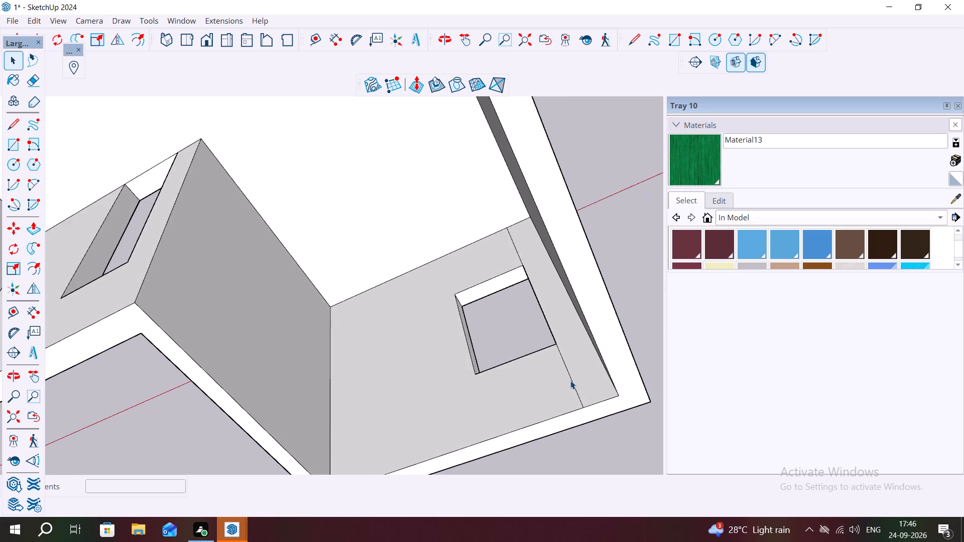
scroll(570, 380, "up", 1)
left_click(575, 388)
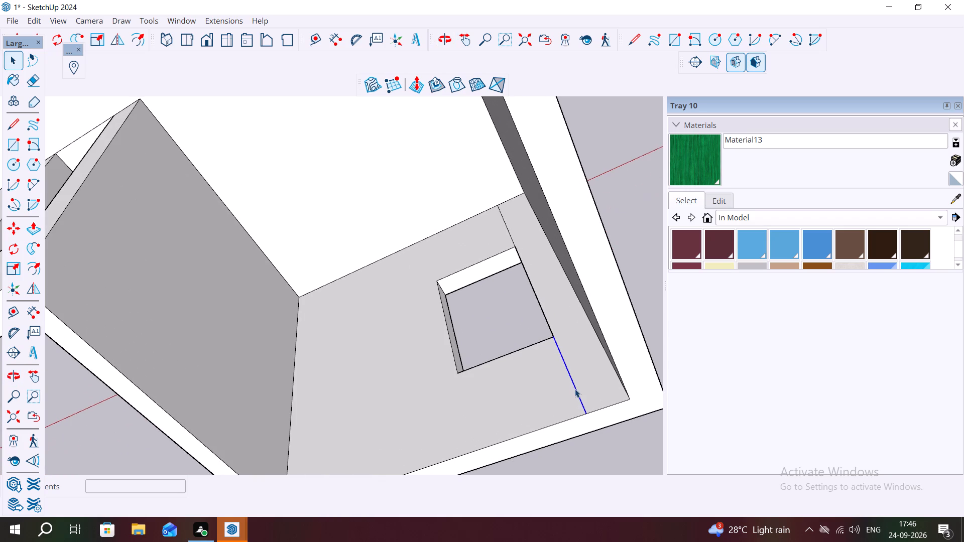
key("Delete")
left_click(513, 240)
key("Delete")
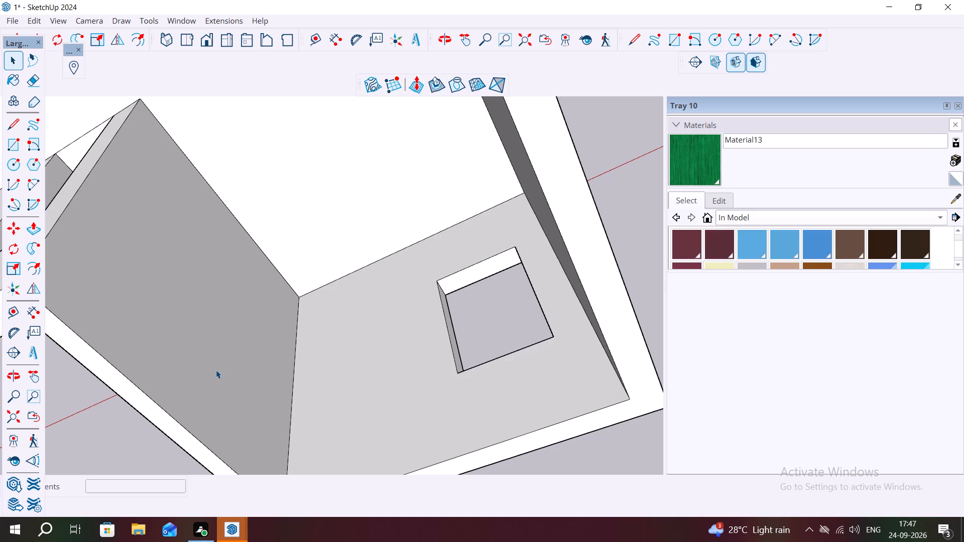
Examine the L-shaped building's walls and openings from above and from several sides.
scroll(318, 323, "down", 4)
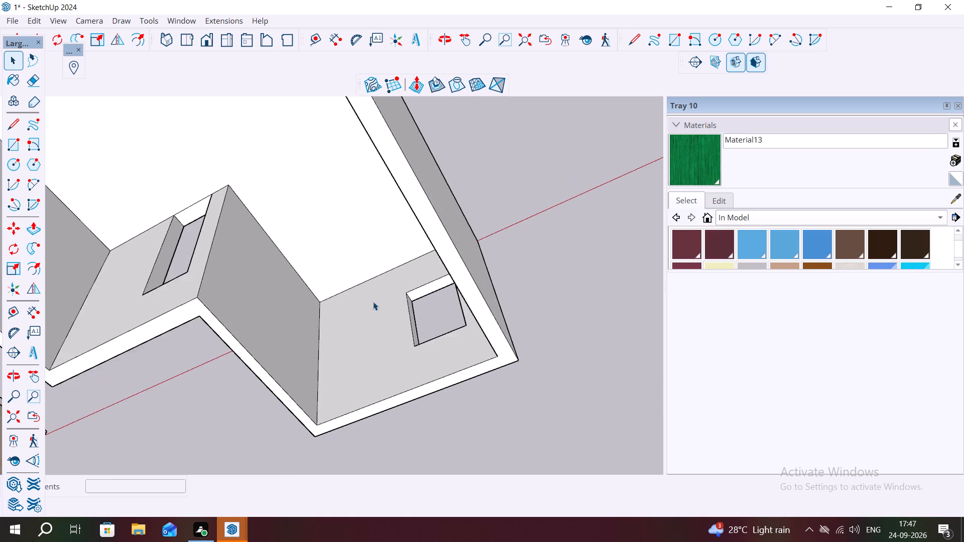
scroll(373, 302, "down", 3)
middle_click_drag(395, 315, 400, 152)
scroll(437, 233, "up", 1)
middle_click_drag(304, 242, 680, 391)
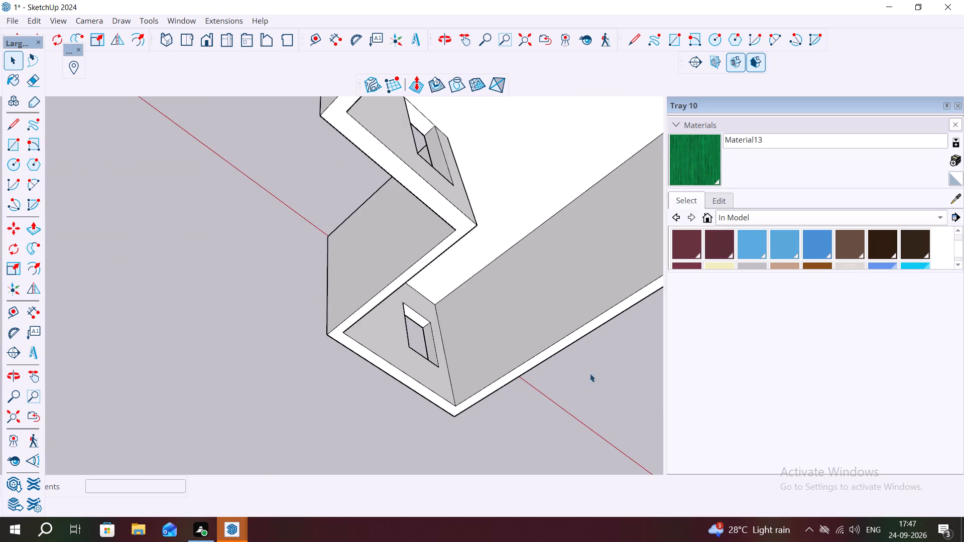
scroll(564, 306, "down", 10)
middle_click_drag(521, 296, 551, 175)
scroll(469, 357, "up", 1)
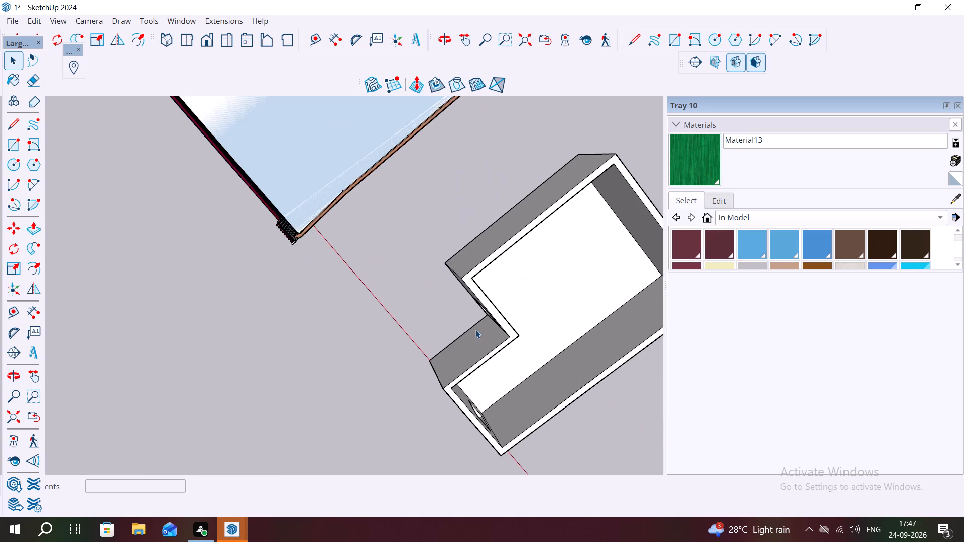
scroll(475, 330, "up", 2)
scroll(374, 339, "down", 5)
middle_click_drag(479, 425, 555, 335)
middle_click_drag(434, 392, 554, 338)
middle_click_drag(468, 423, 538, 408)
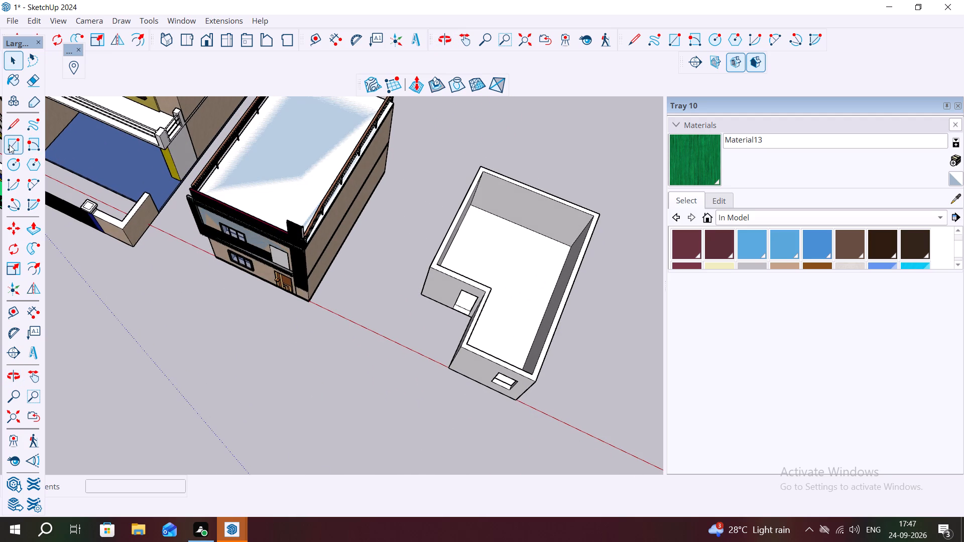
Draw a 30' 10 13/16" by 20' 3 1/16" roof rectangle over the wall tops, from the rear corner to the opposite front corner.
left_click(22, 147)
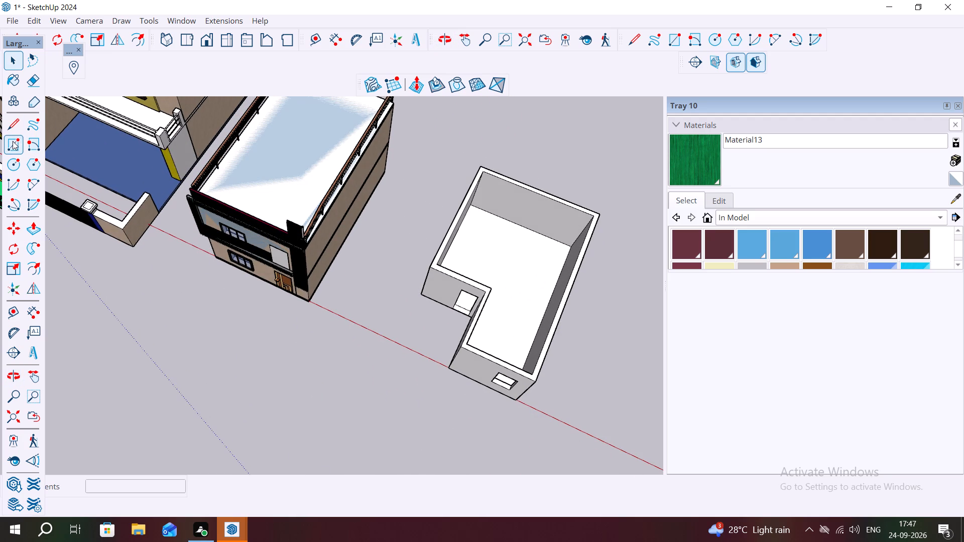
left_click(13, 141)
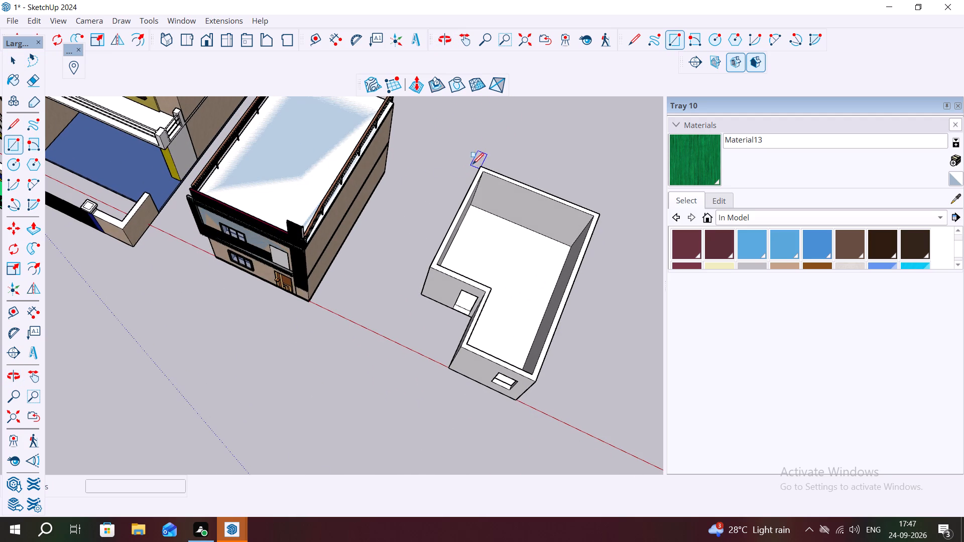
left_click(478, 168)
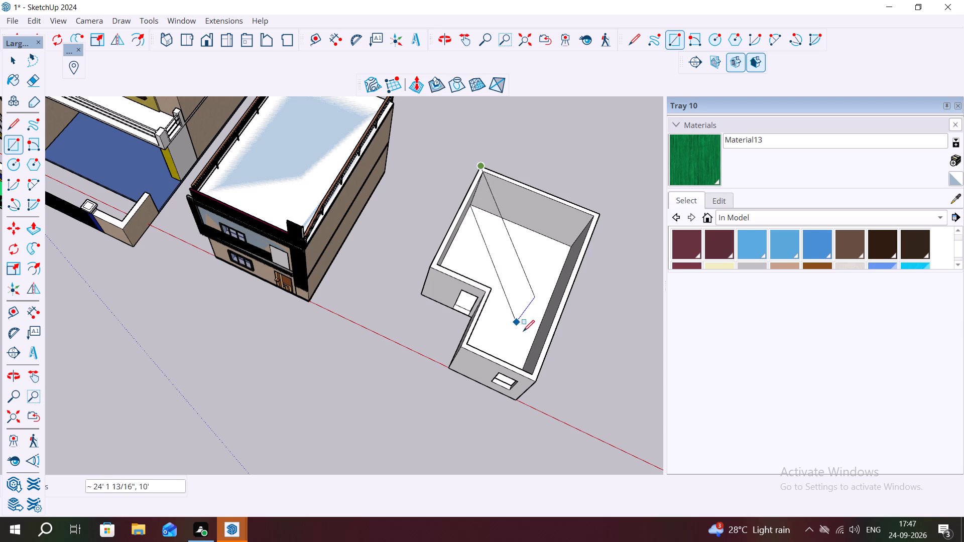
left_click(536, 380)
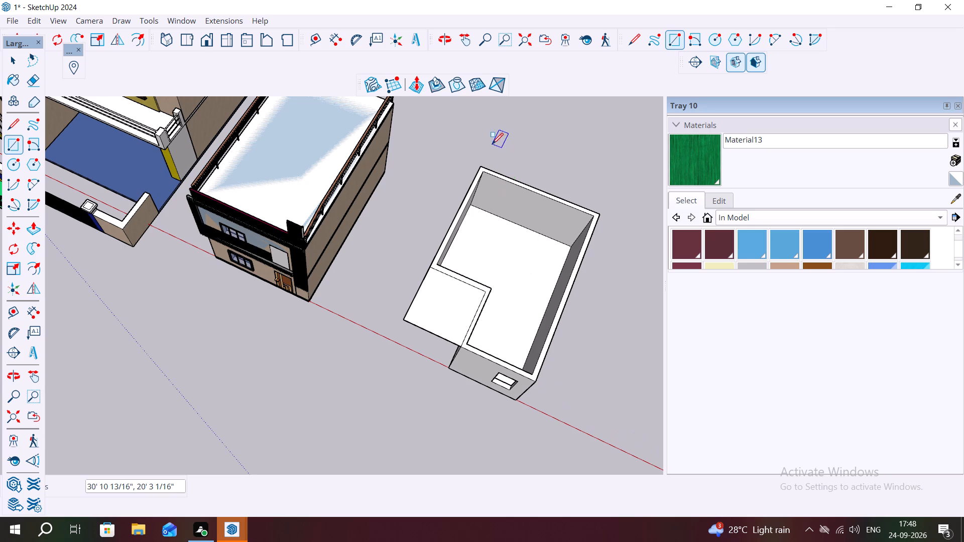
Draw a 20' 3 1/16" square roof rectangle over the building's rear part, from the rear corner to the opposite long wall's edge.
left_click(483, 166)
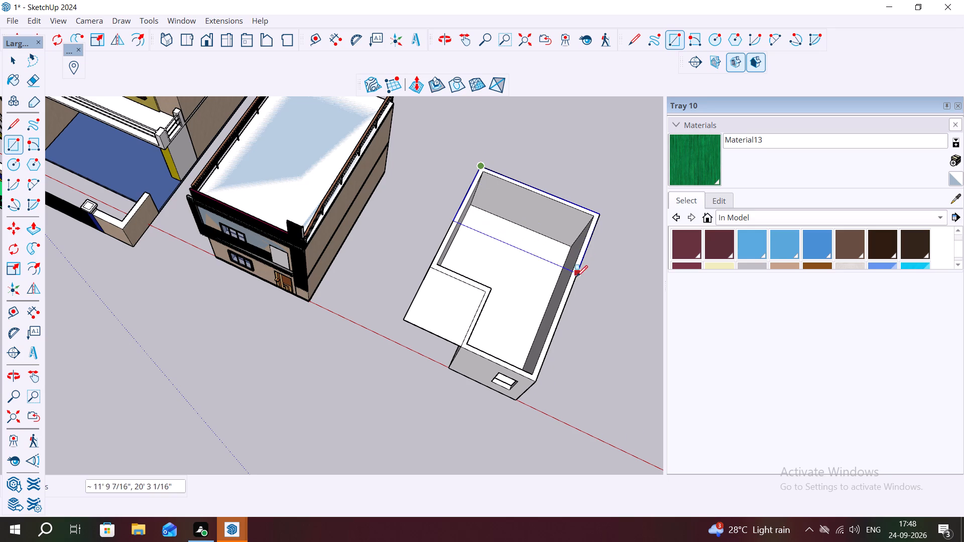
left_click(564, 322)
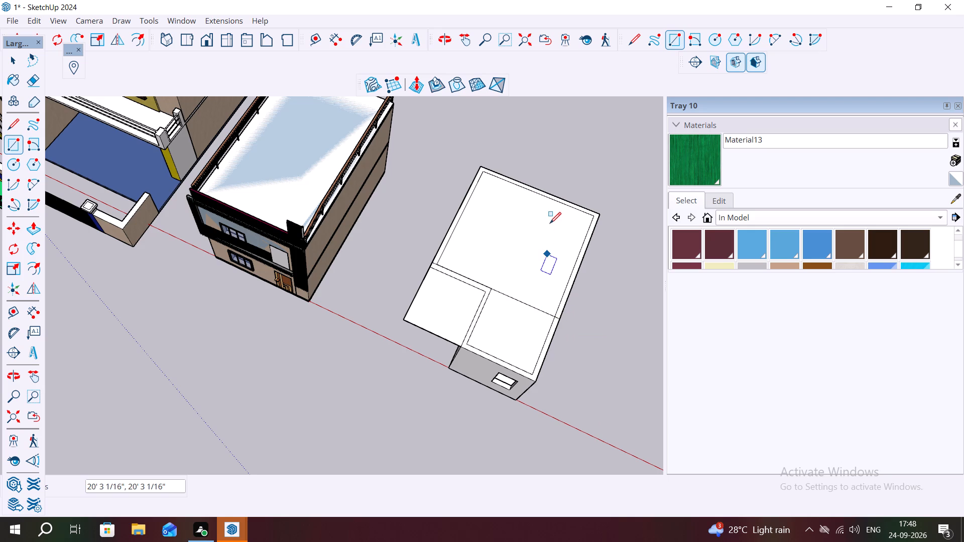
key("grave")
key("Escape")
key("Escape")
key("Escape")
key("space")
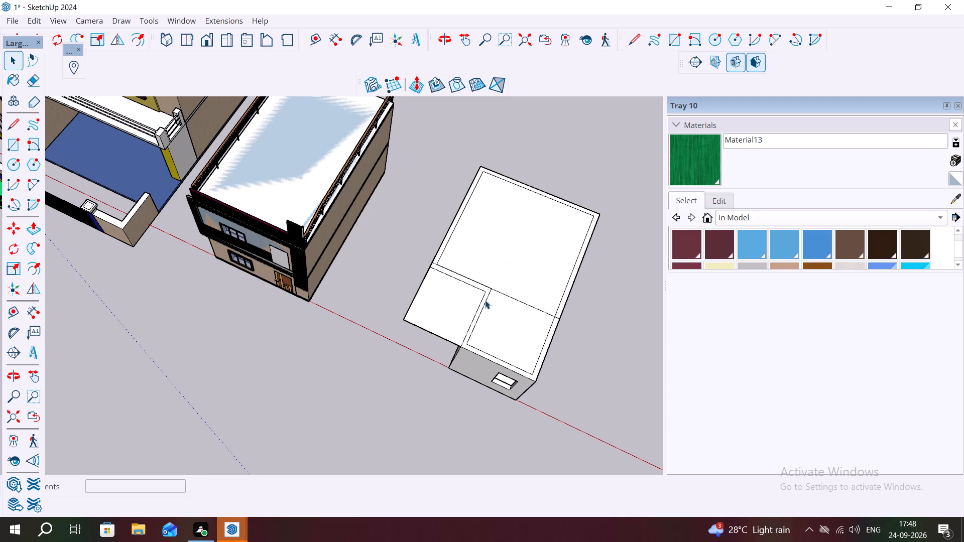
Copy the whole L-shaped building with its roof about 65' 2" along the red axis, away from the houses.
double_click(458, 315)
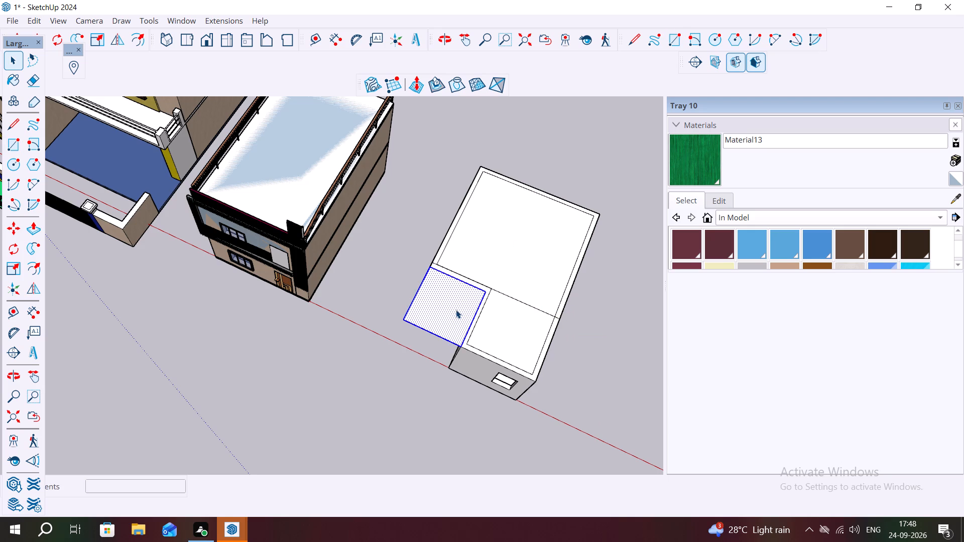
triple_click(456, 310)
left_click(456, 310)
middle_click_drag(461, 307, 527, 245)
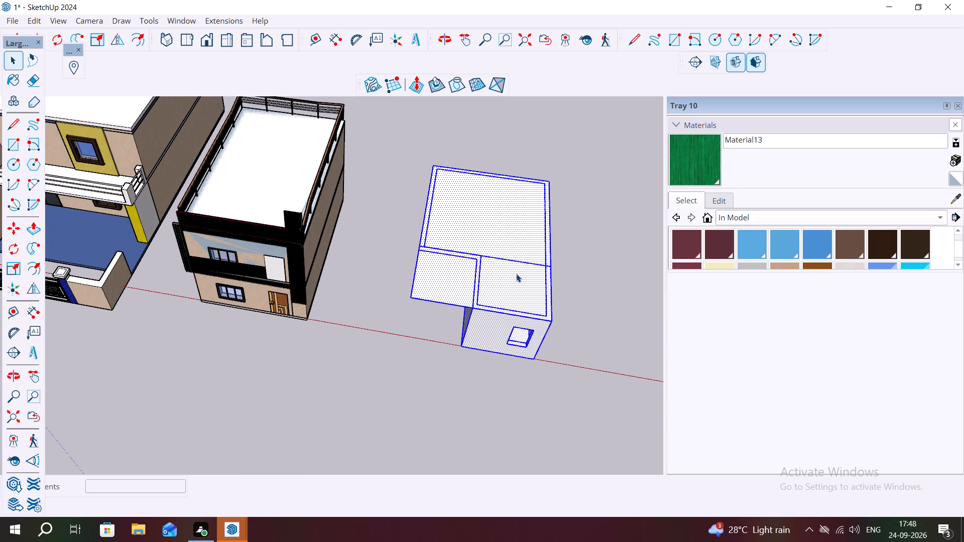
key("m")
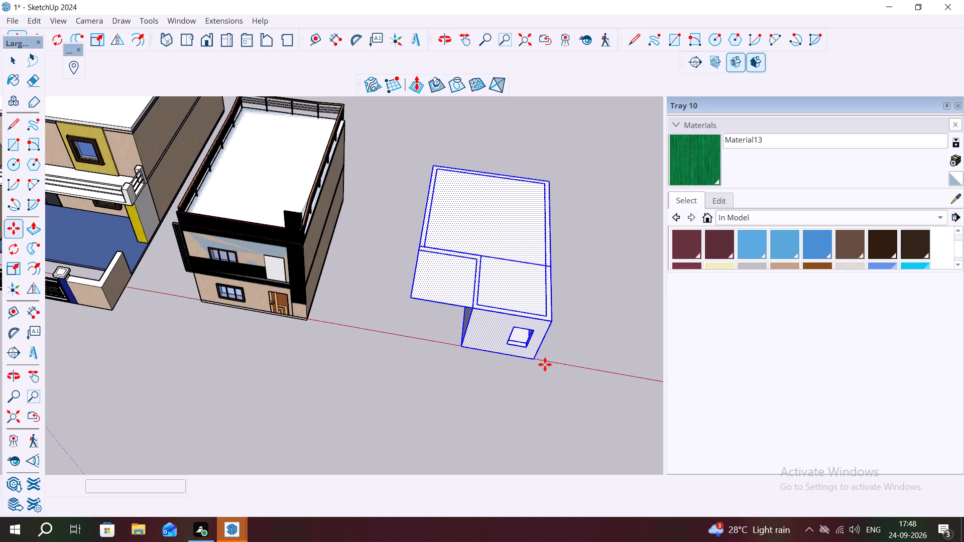
left_click(537, 360)
scroll(596, 316, "down", 3)
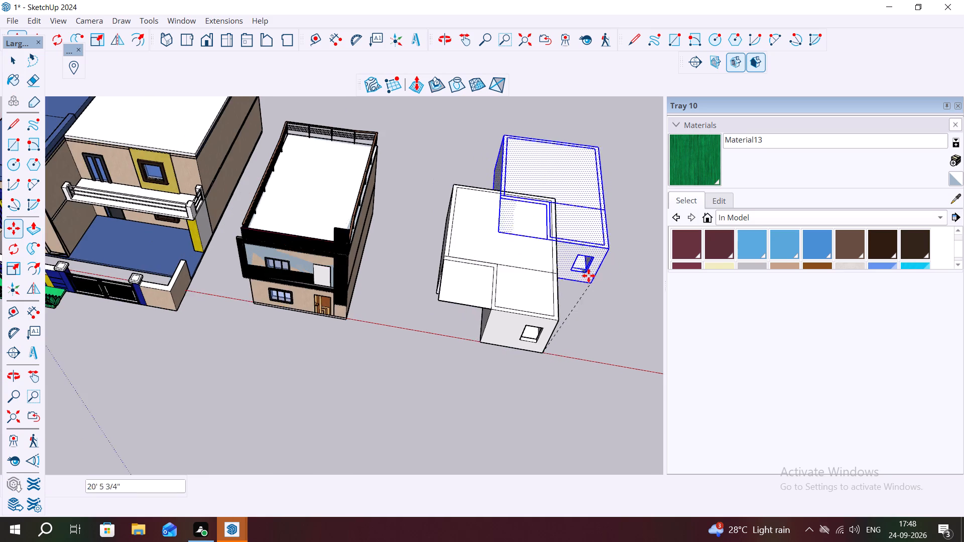
scroll(588, 276, "down", 9)
middle_click_drag(591, 222, 509, 190)
scroll(484, 178, "down", 2)
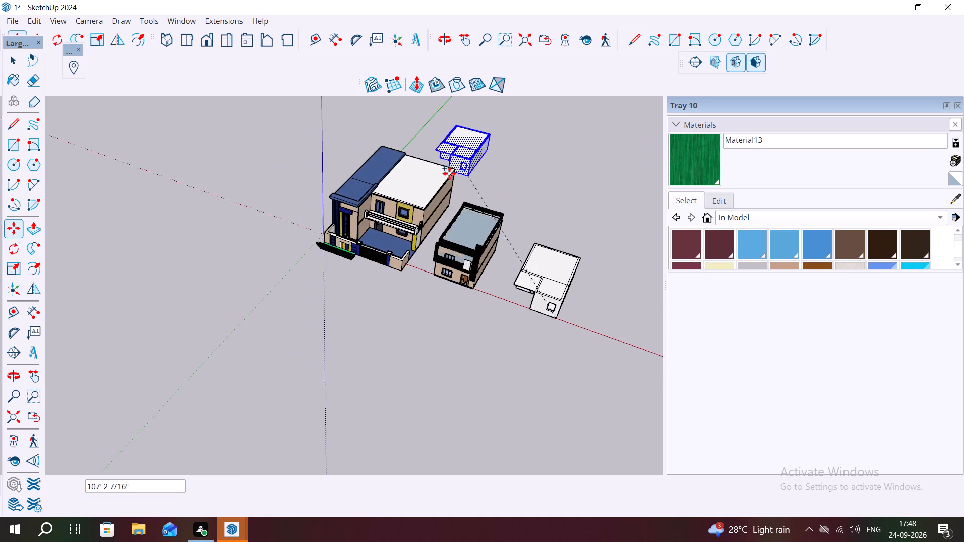
scroll(448, 173, "down", 6)
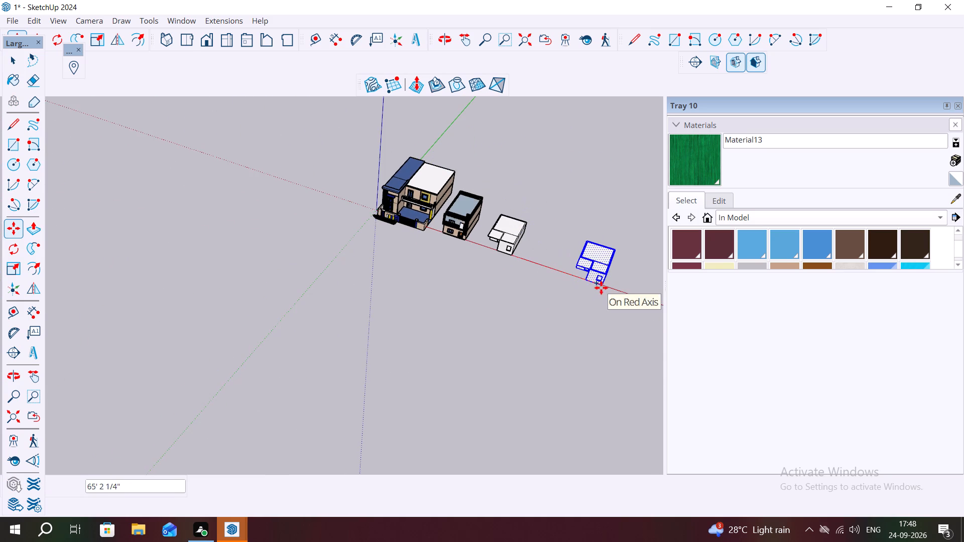
left_click(601, 288)
scroll(565, 246, "up", 11)
key("space")
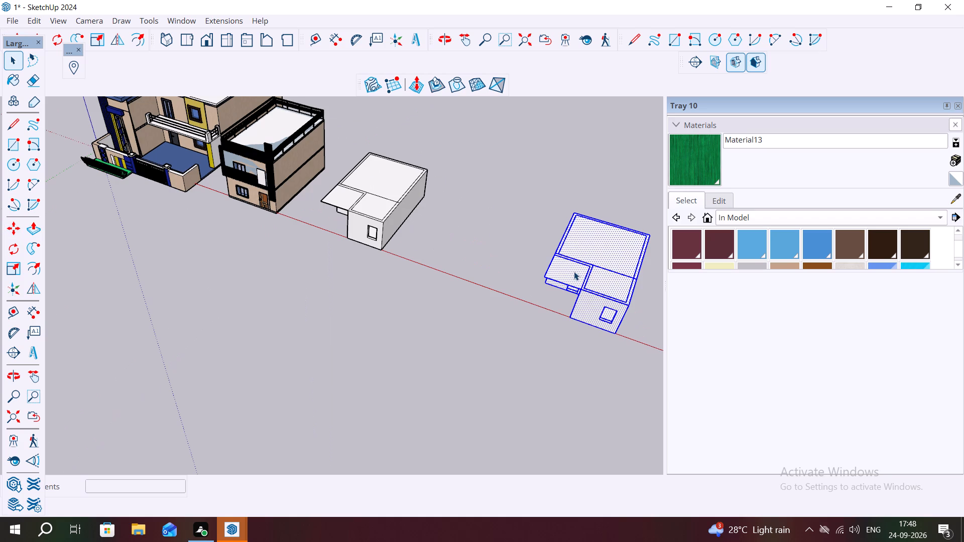
Delete the window wall and the adjoining faces and edges of the copied building's front room.
left_click(573, 275)
middle_click_drag(561, 293, 605, 235)
scroll(586, 265, "up", 1)
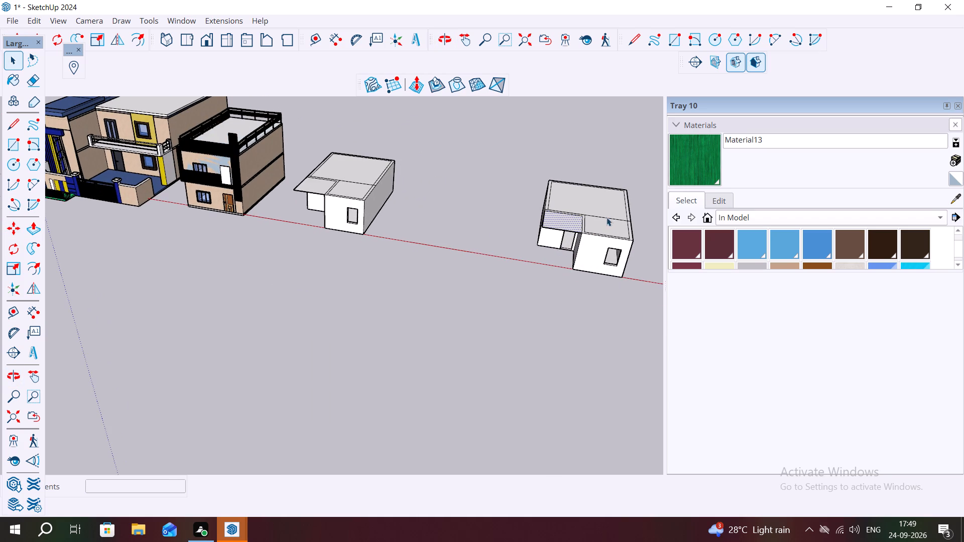
left_click(611, 226)
triple_click(611, 228)
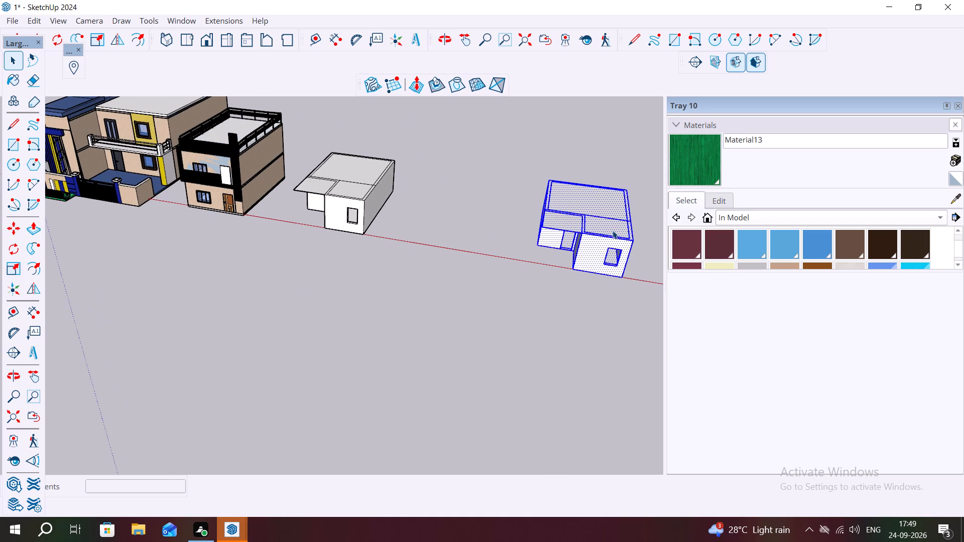
double_click(596, 244)
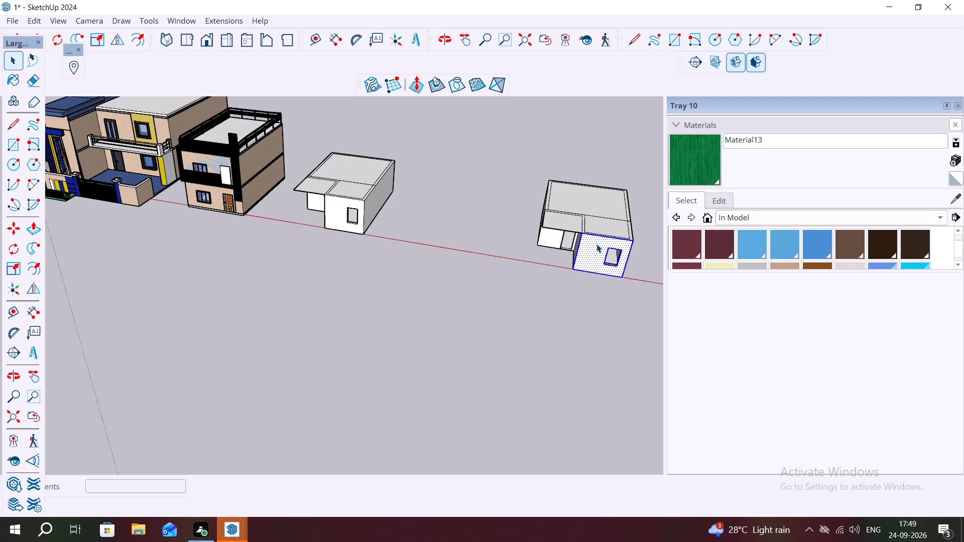
key("Delete")
double_click(596, 243)
key("Delete")
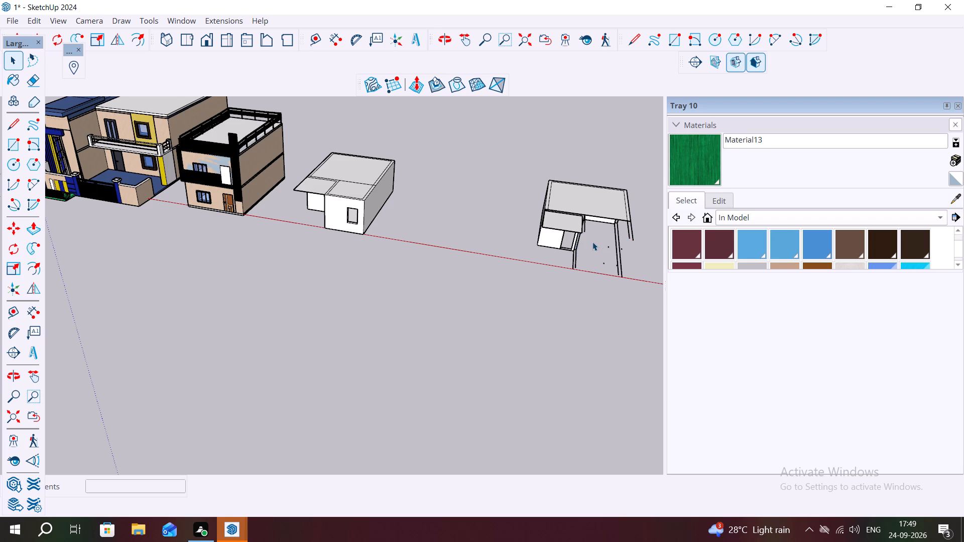
key("Escape")
Remove the copy's rear roof face and the recessed wall faces around its door opening.
left_click(567, 231)
double_click(575, 200)
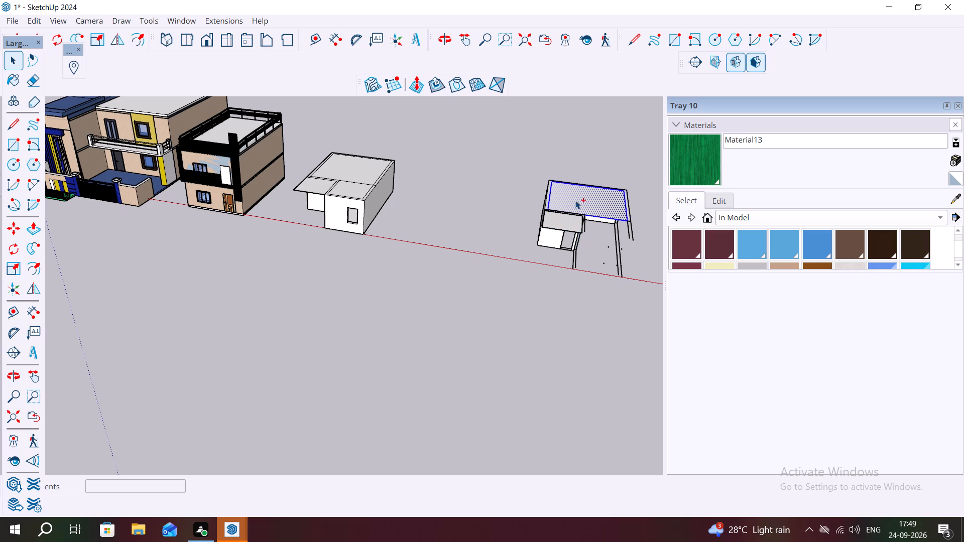
key("ctrl+x")
key("ctrl+x")
left_click(563, 211, "ctrl")
left_click(566, 230)
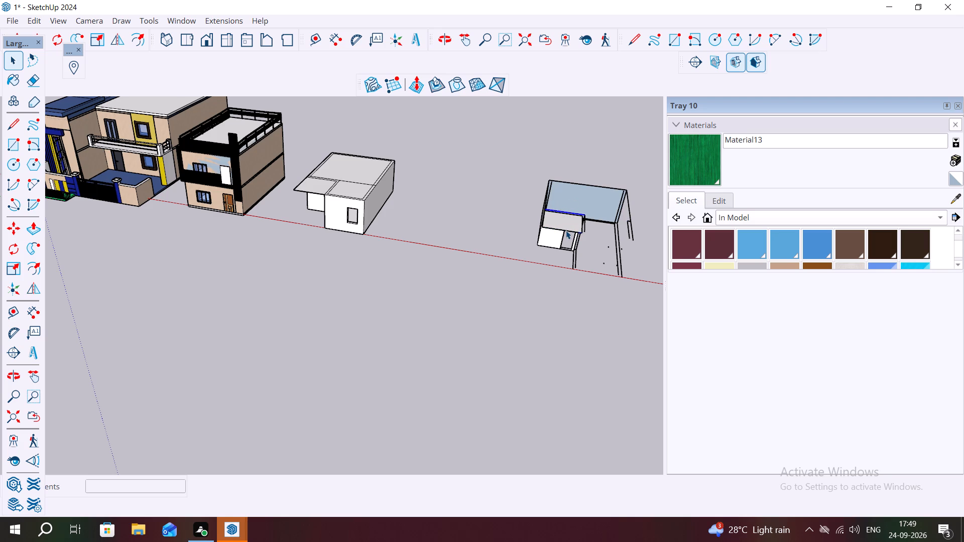
double_click(565, 228)
key("ctrl+x")
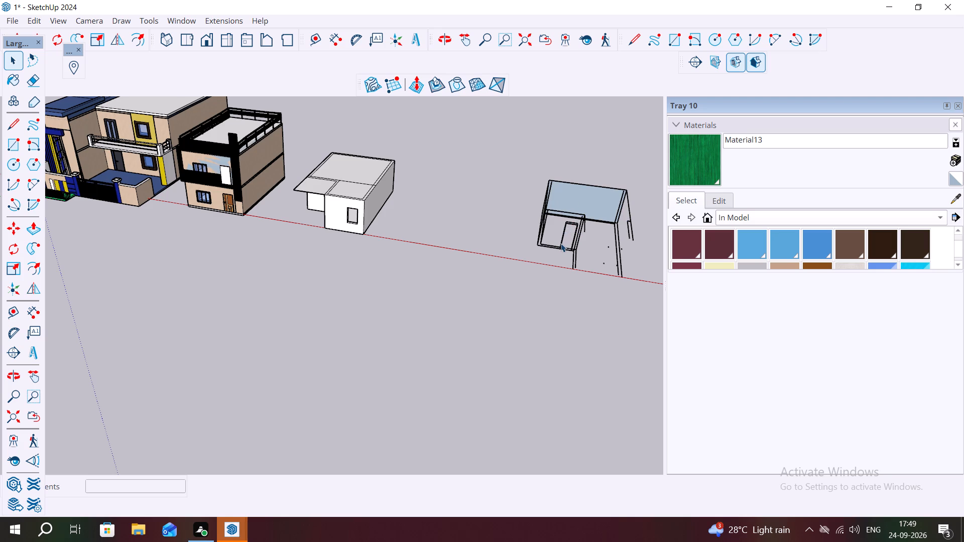
double_click(561, 243)
key("x")
scroll(540, 237, "up", 6)
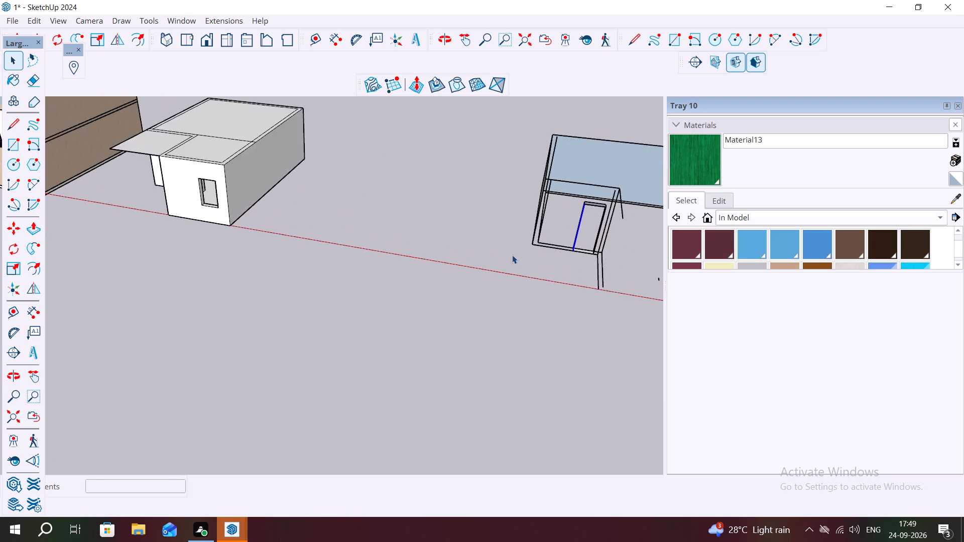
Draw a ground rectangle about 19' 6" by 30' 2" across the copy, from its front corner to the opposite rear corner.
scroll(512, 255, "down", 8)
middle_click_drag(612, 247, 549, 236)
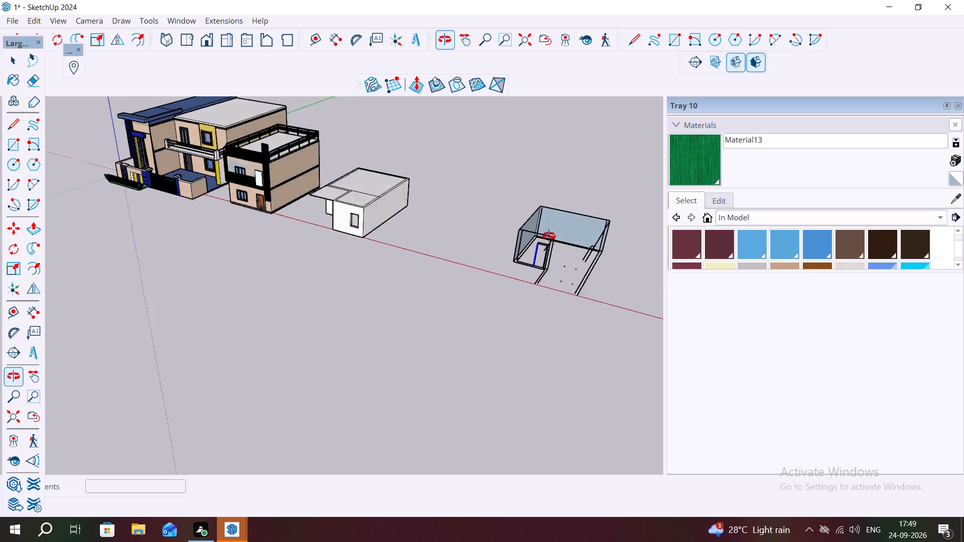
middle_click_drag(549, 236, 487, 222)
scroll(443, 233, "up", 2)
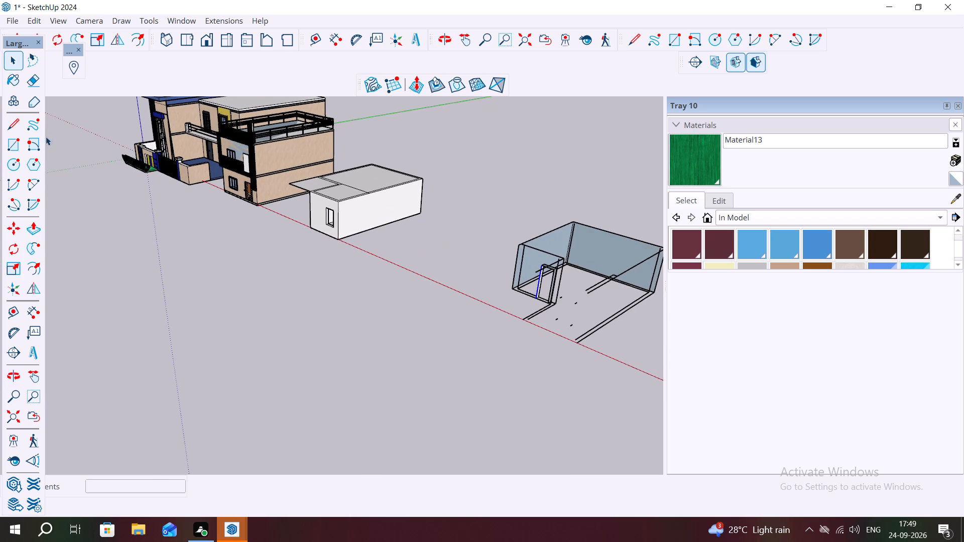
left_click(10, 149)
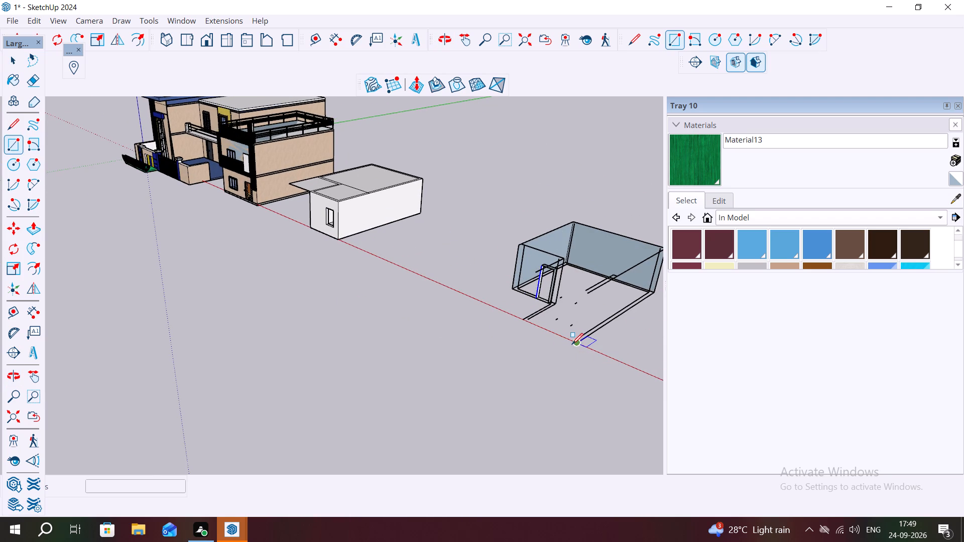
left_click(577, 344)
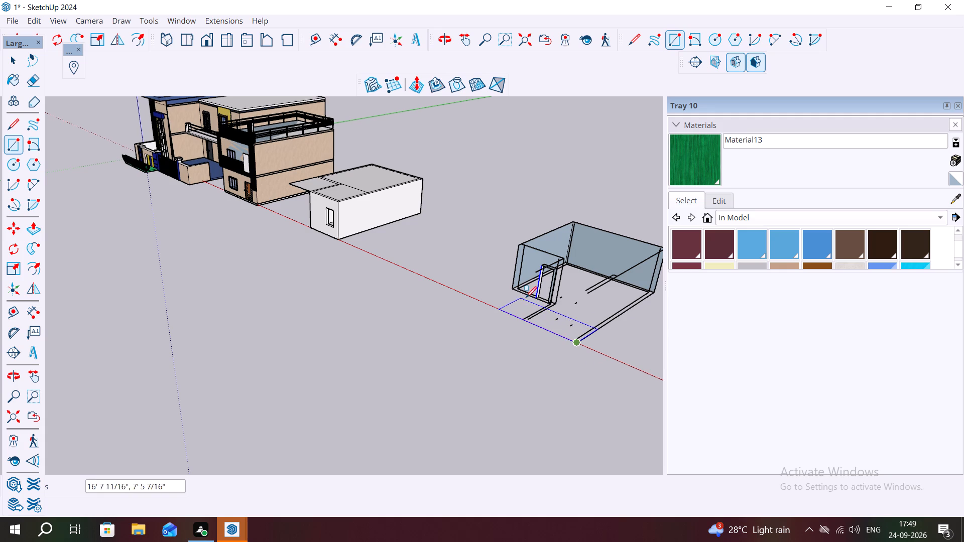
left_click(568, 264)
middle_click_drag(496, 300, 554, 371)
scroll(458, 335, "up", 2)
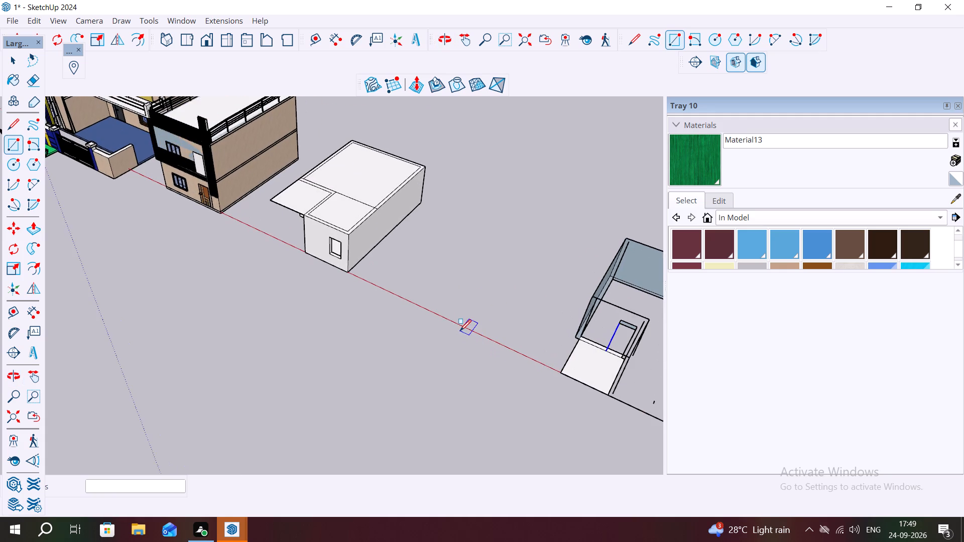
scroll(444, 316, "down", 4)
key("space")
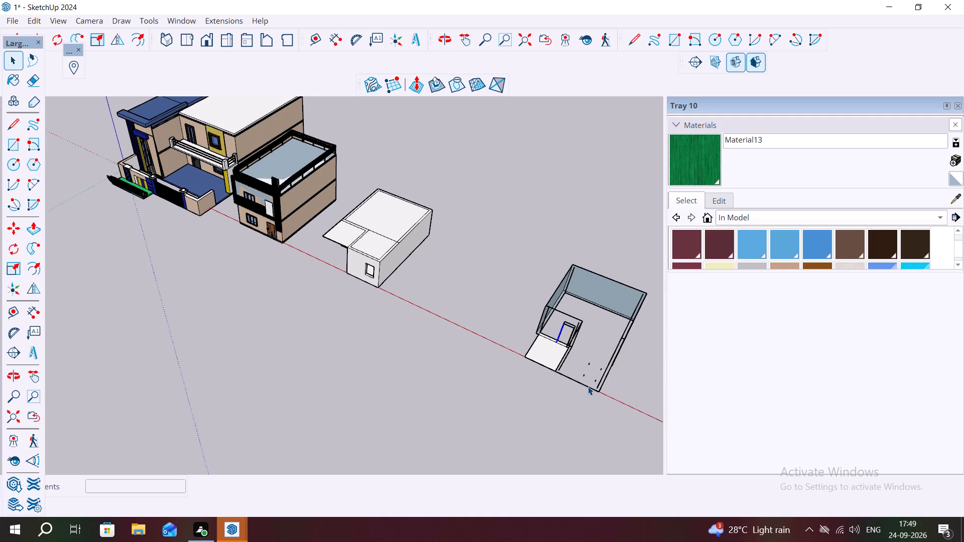
Remove the copy's remaining faces: the ground face in the recess, the side wall and the rear wall.
double_click(588, 386)
triple_click(588, 386)
left_click(588, 386)
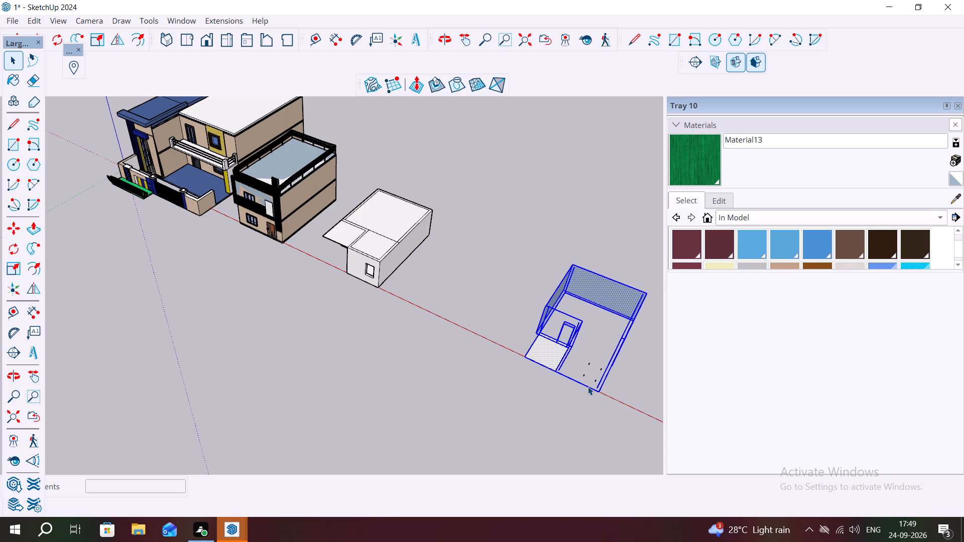
double_click(602, 387)
left_click(600, 387)
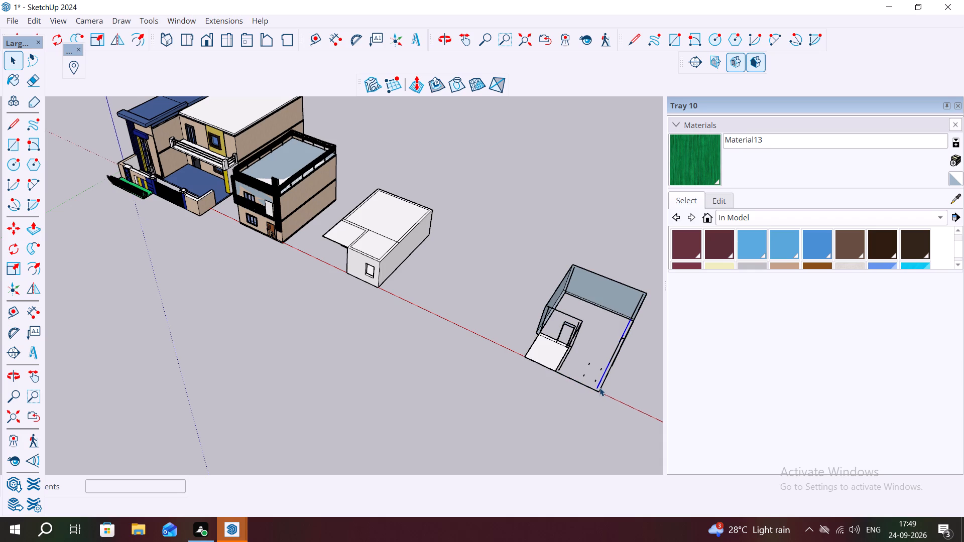
middle_click_drag(578, 380, 605, 291)
scroll(534, 300, "down", 3)
scroll(591, 294, "up", 7)
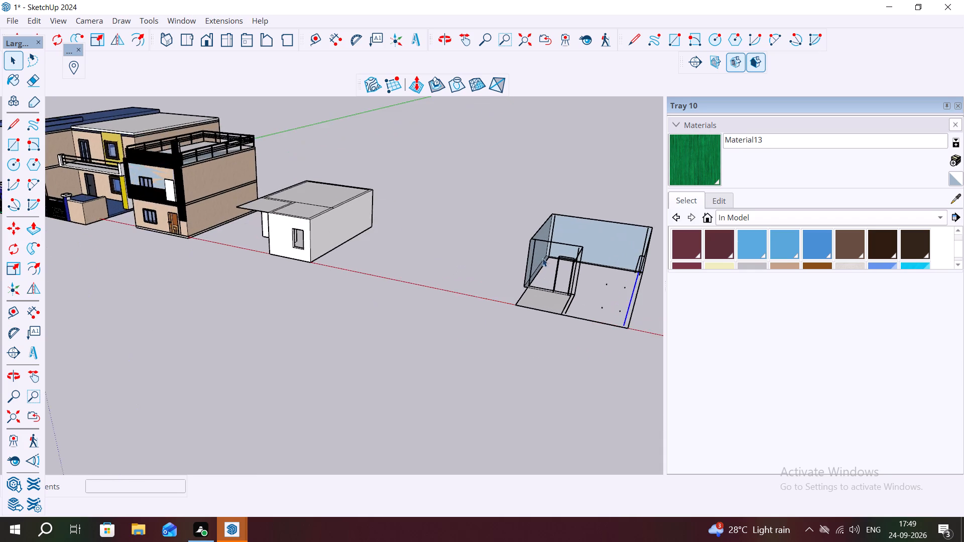
scroll(542, 258, "up", 3)
left_click(547, 326)
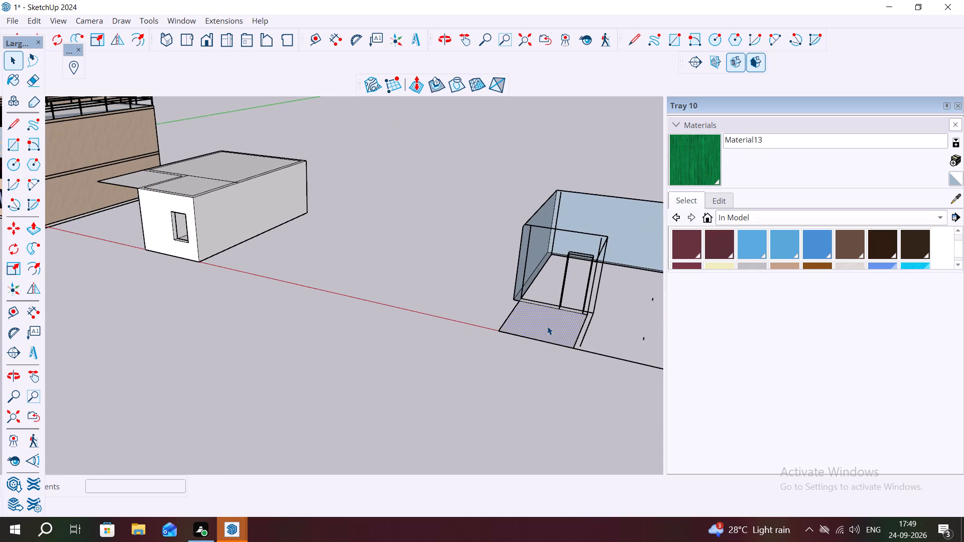
key("ctrl+x")
left_click(529, 261)
key("x")
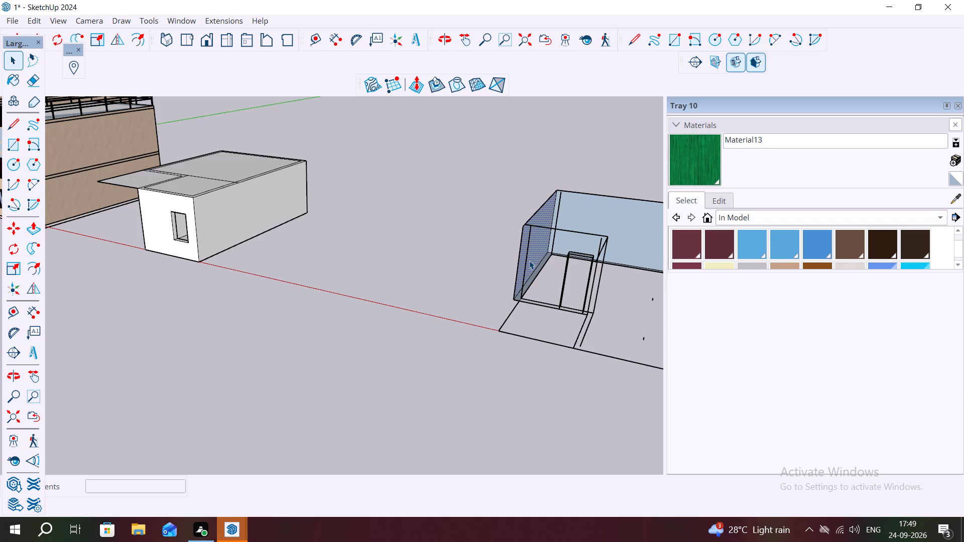
key("ctrl+x")
left_click(630, 221)
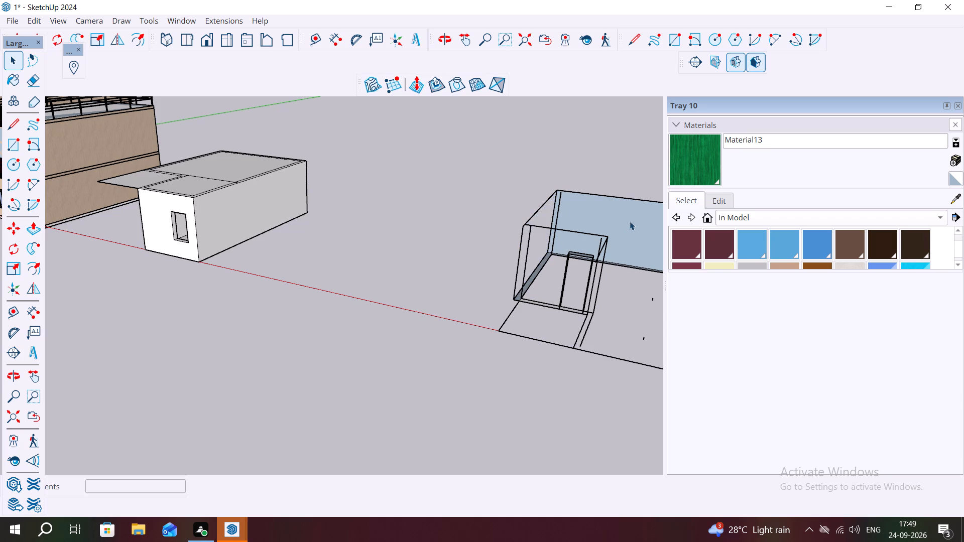
key("ctrl+x")
Delete all the leftover edges of the copied building so nothing of it remains on the site.
middle_click_drag(523, 249, 585, 278)
scroll(548, 221, "down", 6)
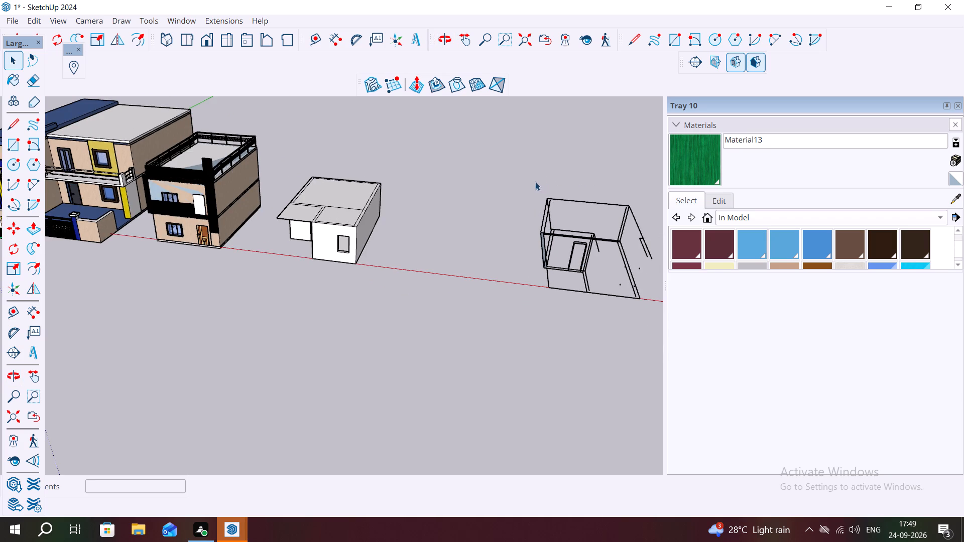
left_click_drag(536, 182, 662, 268)
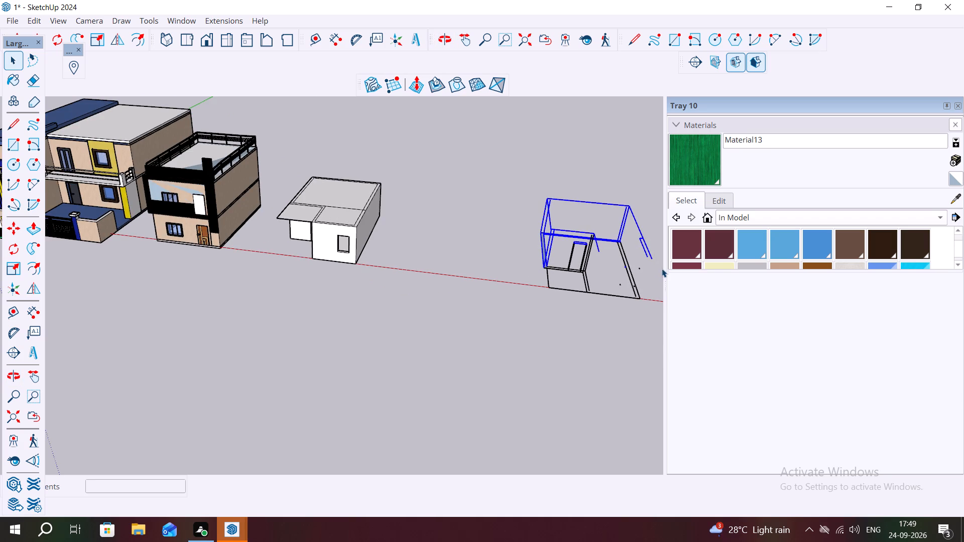
key("Delete")
left_click_drag(547, 220, 659, 239)
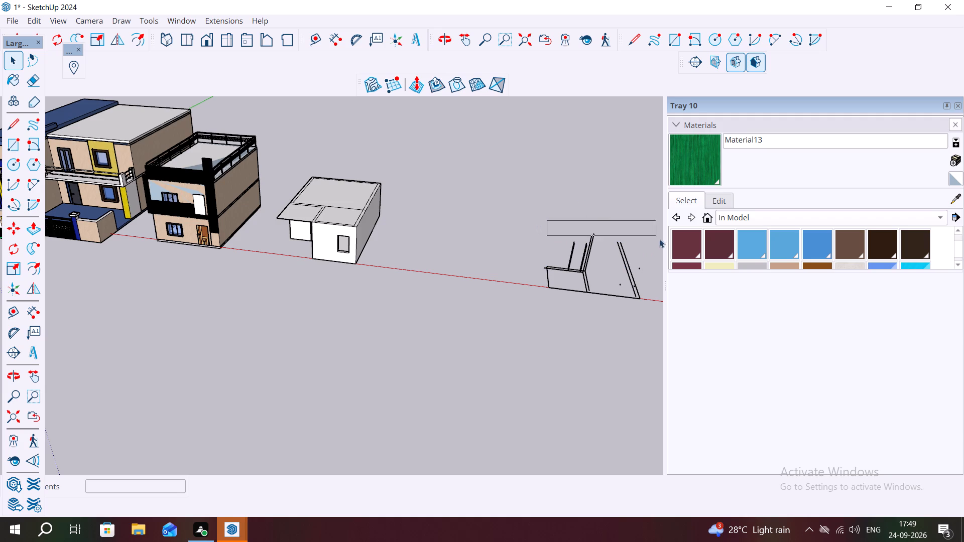
left_click_drag(659, 239, 654, 312)
key("Delete")
left_click_drag(518, 244, 583, 300)
key("Delete")
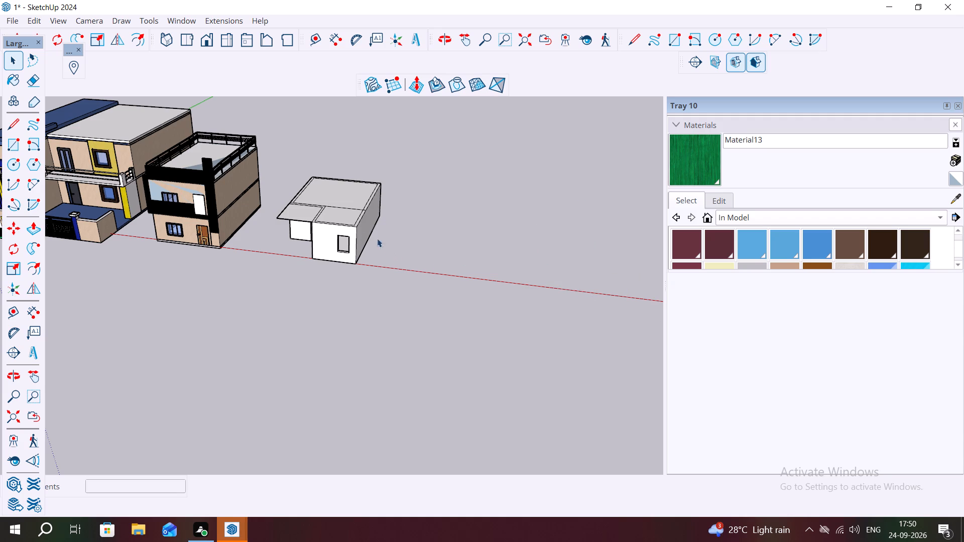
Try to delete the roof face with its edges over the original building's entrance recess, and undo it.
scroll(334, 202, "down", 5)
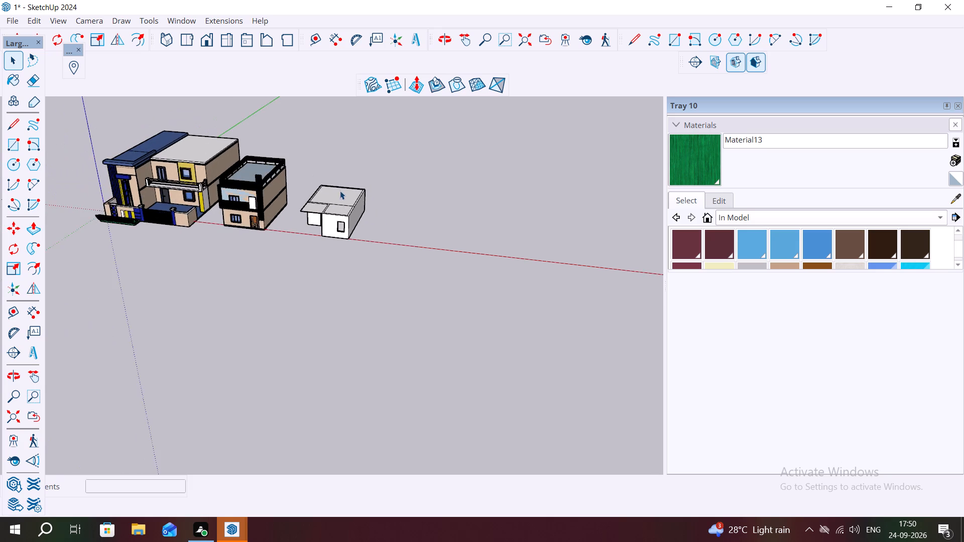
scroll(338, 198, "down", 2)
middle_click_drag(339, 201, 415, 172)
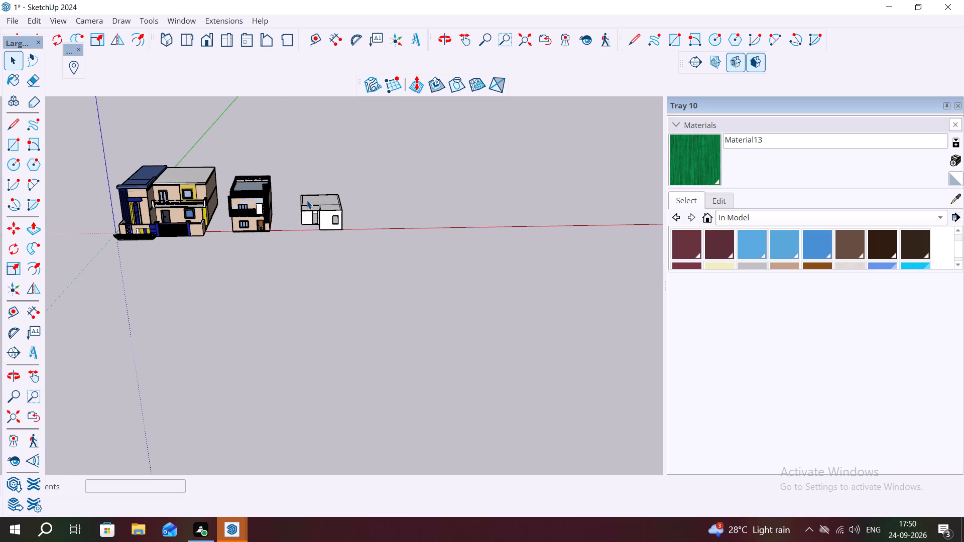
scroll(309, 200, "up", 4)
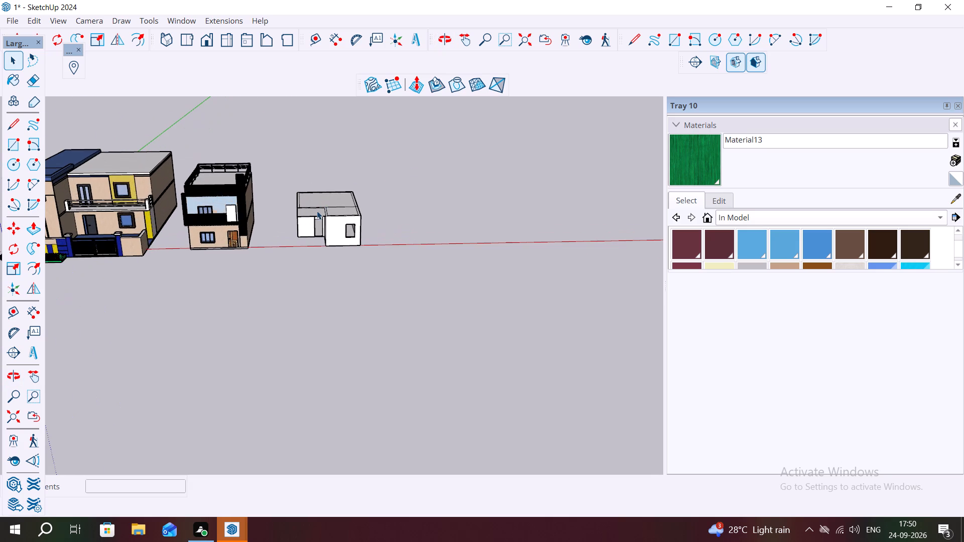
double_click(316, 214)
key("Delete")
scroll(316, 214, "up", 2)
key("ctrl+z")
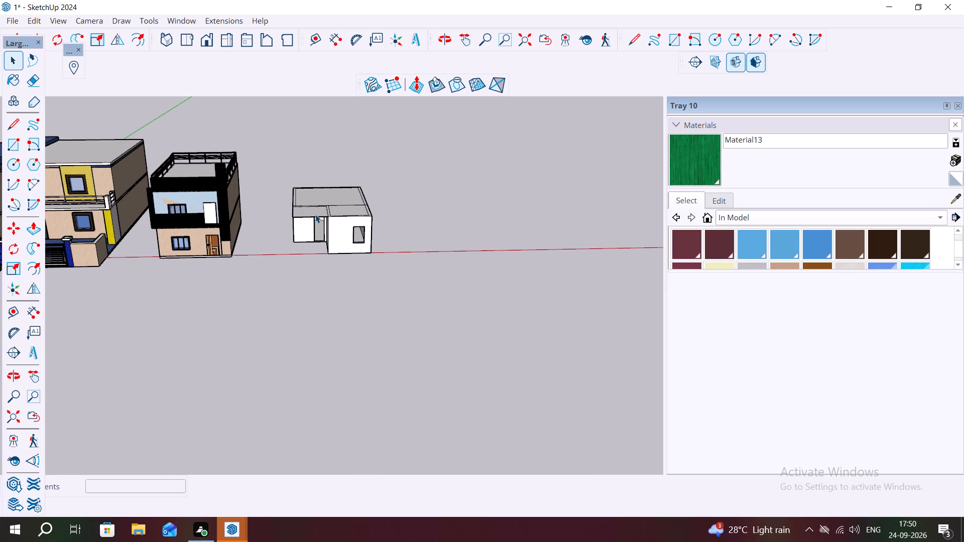
Remove the roof face over the entrance recess, together with its leftover front and side edges.
middle_click_drag(317, 195, 322, 310)
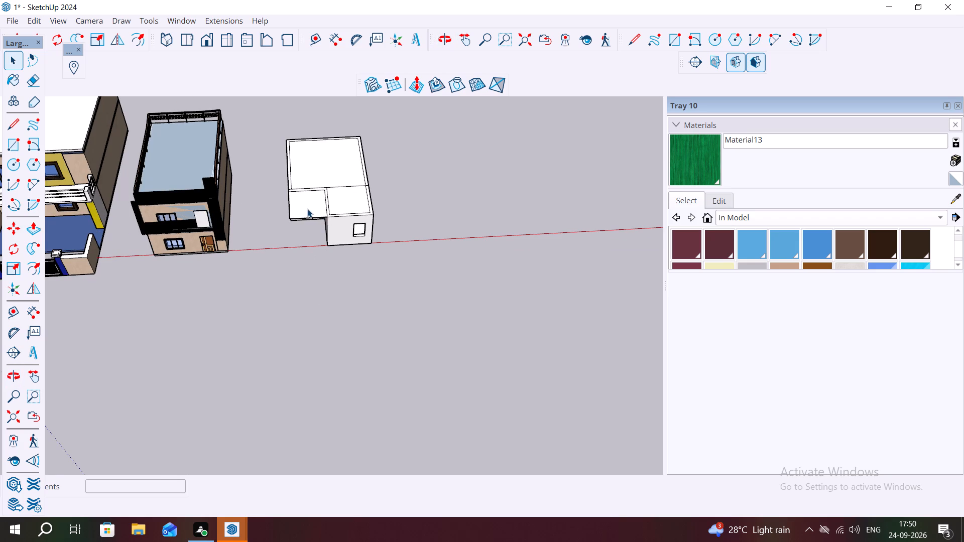
left_click(309, 209)
key("ctrl+x")
scroll(308, 206, "up", 2)
middle_click_drag(307, 199, 316, 247)
scroll(297, 216, "up", 4)
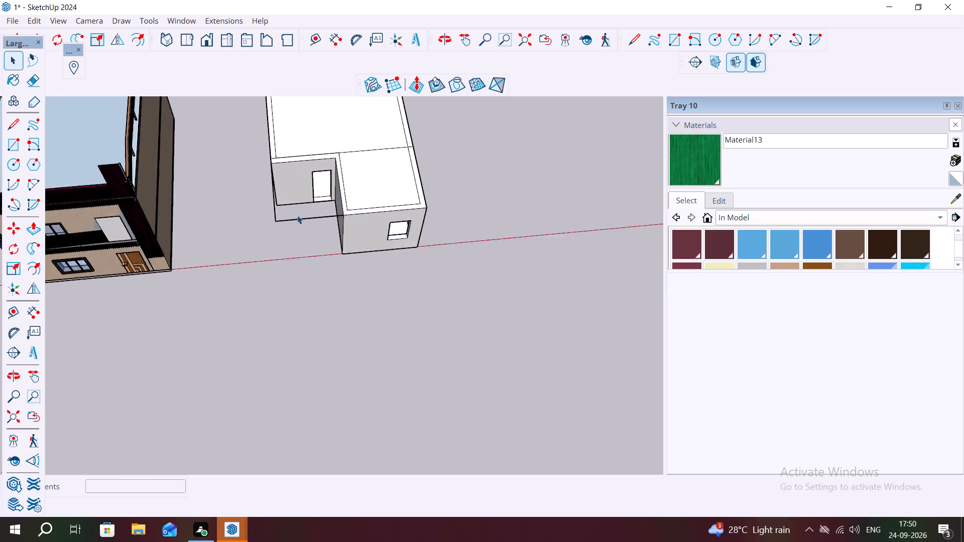
left_click(307, 220)
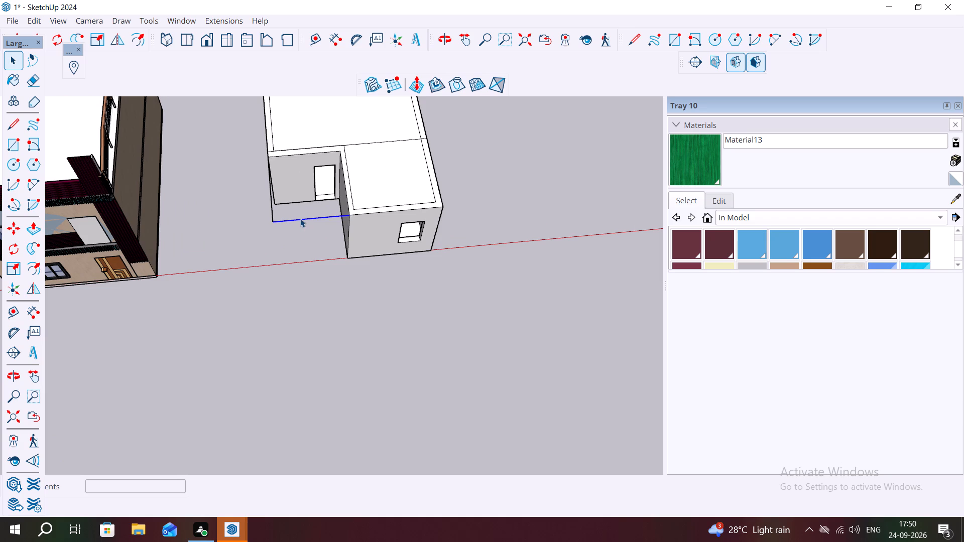
key("Delete")
left_click(270, 201)
key("Delete")
Delete the line dividing the roof into two parts and its short remainder across the wall top, leaving one L-shaped inner face.
scroll(285, 201, "down", 2)
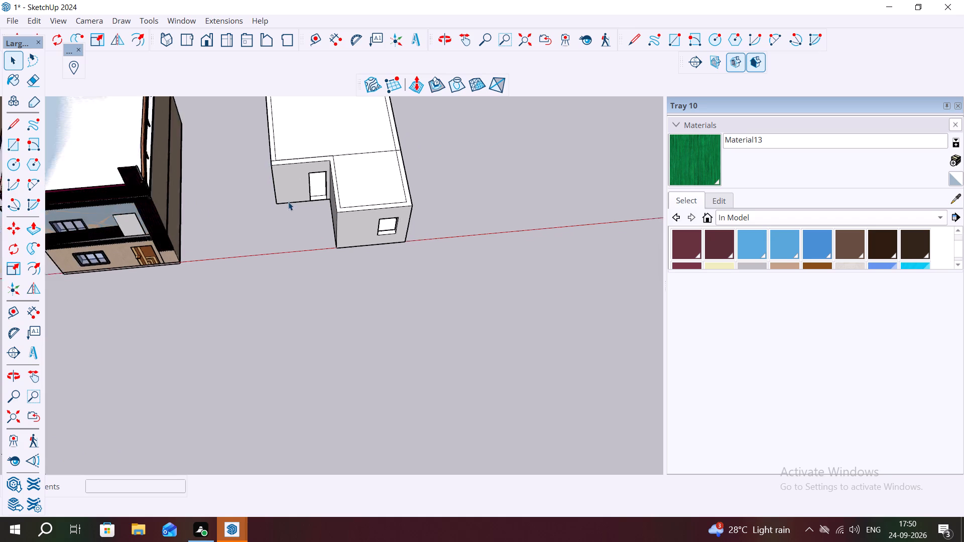
scroll(288, 202, "down", 1)
middle_click_drag(296, 193, 306, 88)
scroll(325, 178, "up", 3)
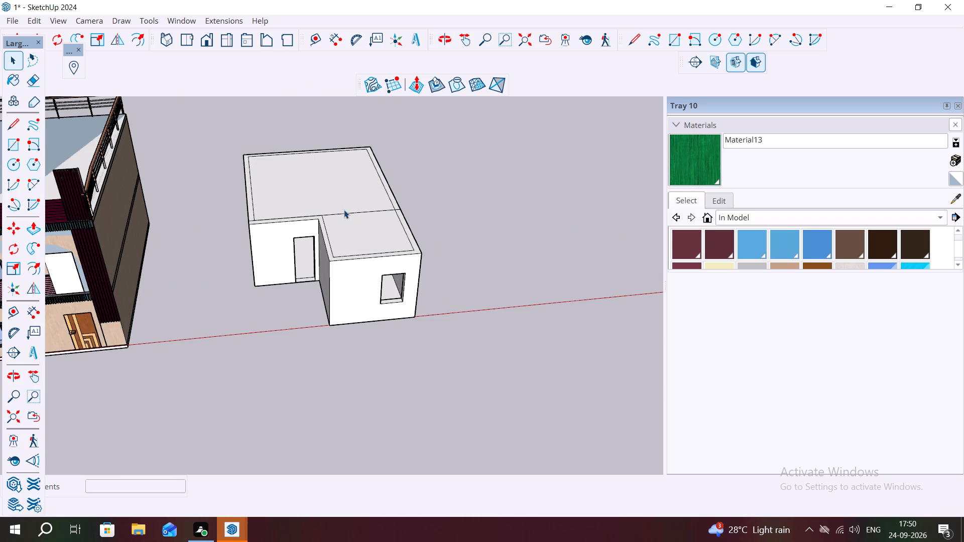
left_click(343, 212)
left_click(344, 212)
left_click(344, 213)
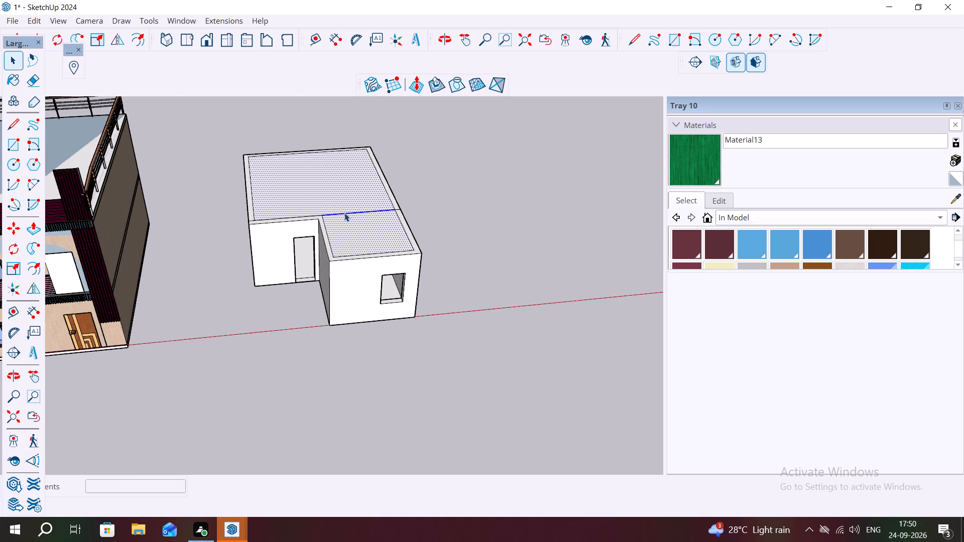
left_click(344, 213)
key("Delete")
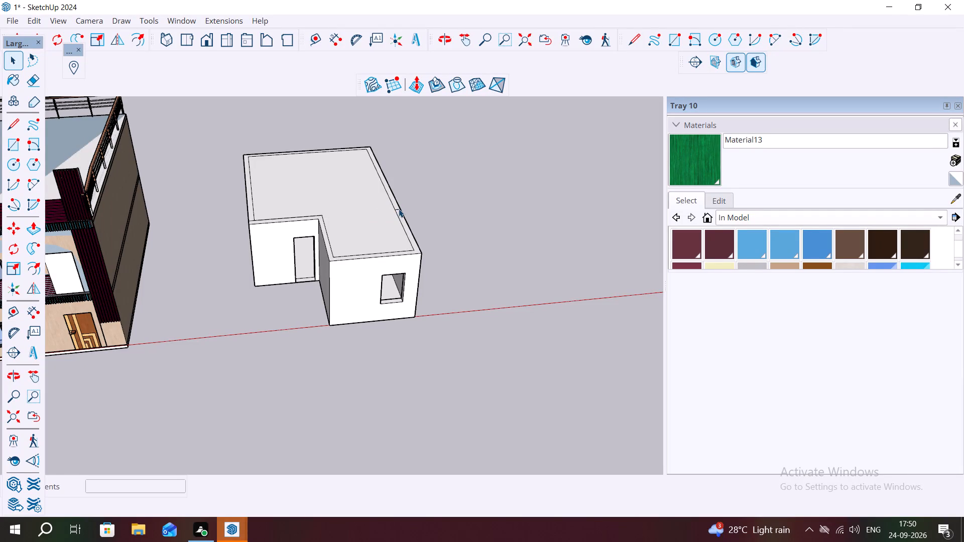
left_click(399, 209)
key("Delete")
Push/Pull the L-shaped inner roof face up 6" to form a raised slab.
left_click(378, 226)
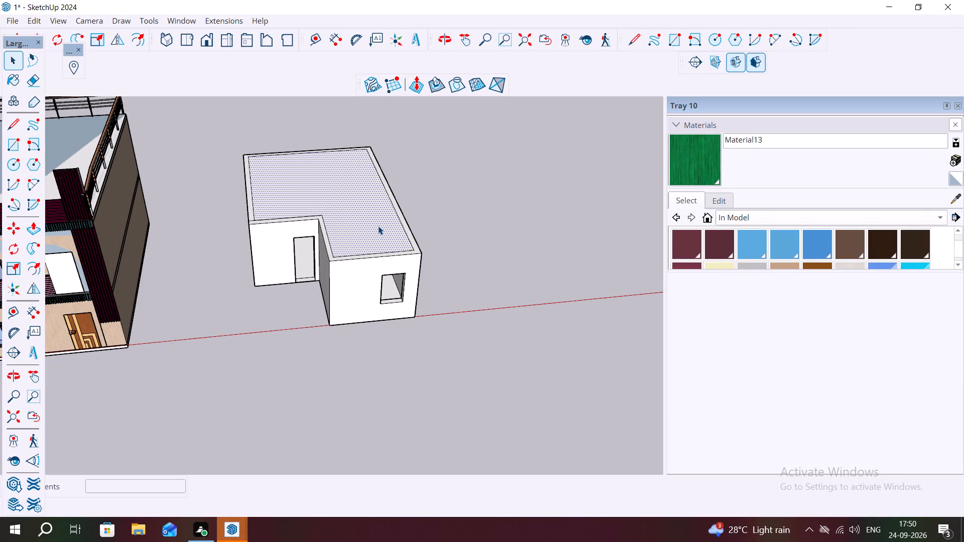
key("p")
left_click(377, 226)
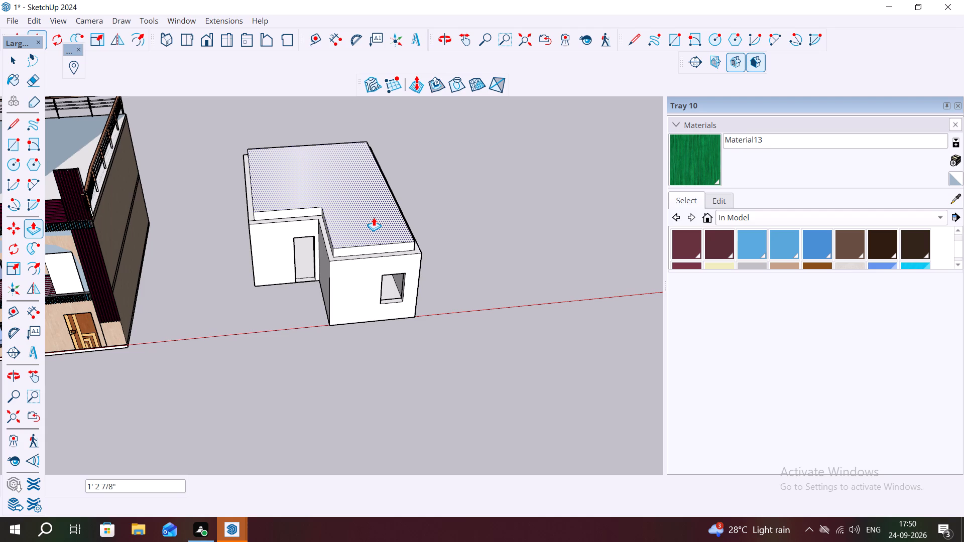
key("6")
key("shift+quotedbl")
key("Return")
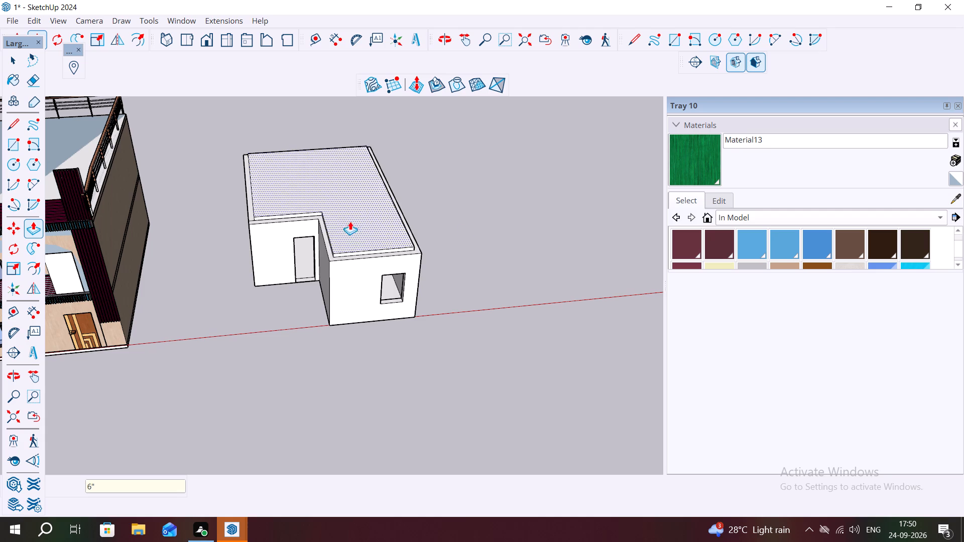
Extend the roof slab's front edge above the window wall until it is flush with the wall's outer face.
scroll(448, 242, "up", 5)
scroll(389, 250, "up", 3)
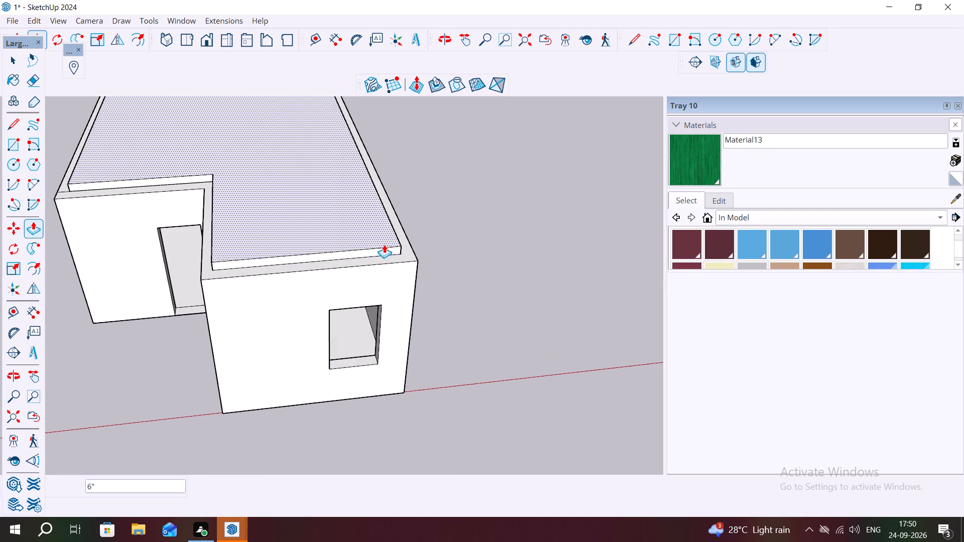
left_click(384, 244)
key("Escape")
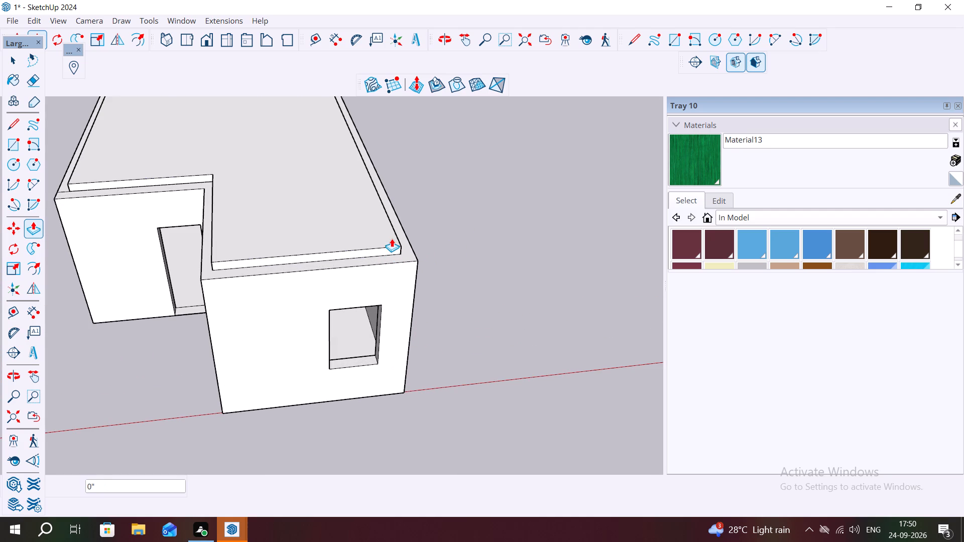
scroll(373, 249, "up", 2)
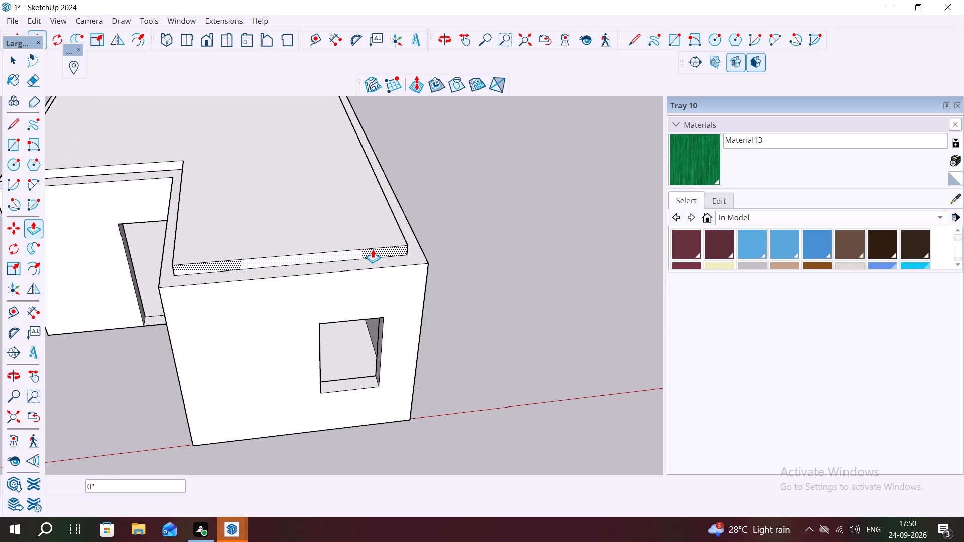
left_click(373, 249)
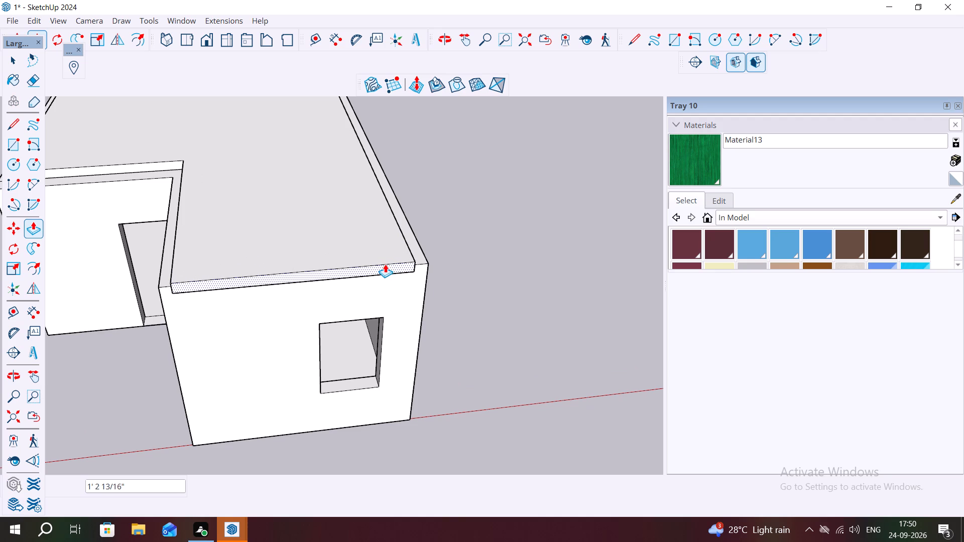
left_click(384, 264)
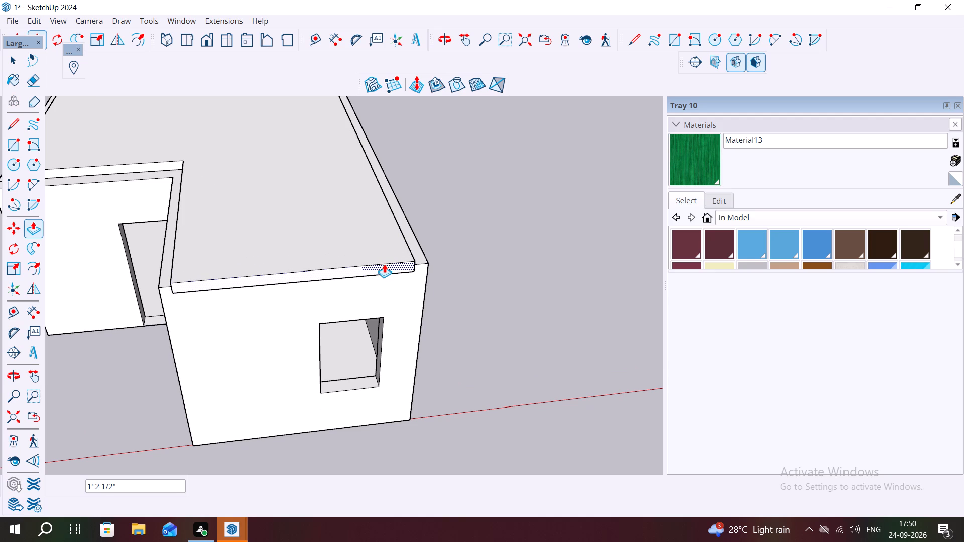
middle_click_drag(436, 252, 347, 266)
middle_click_drag(462, 268, 268, 237)
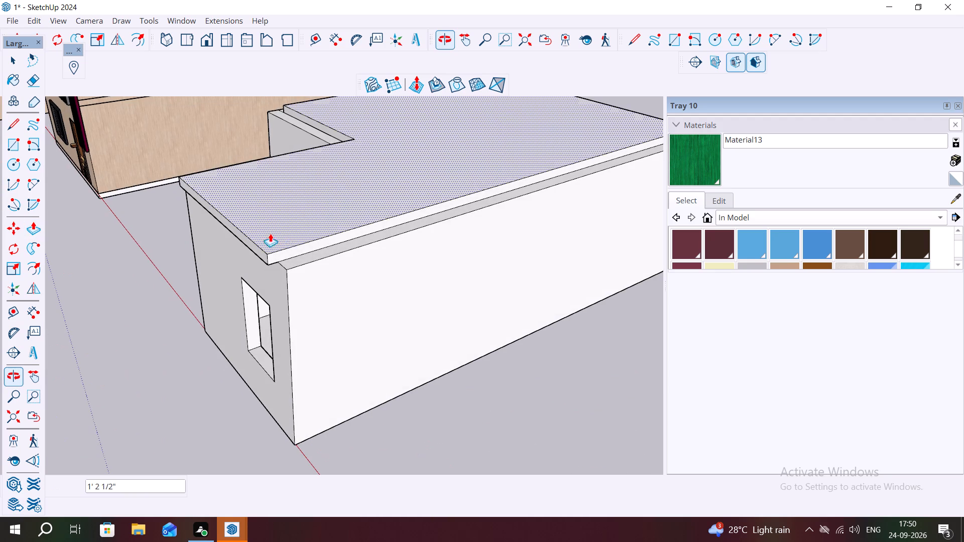
left_click(249, 244)
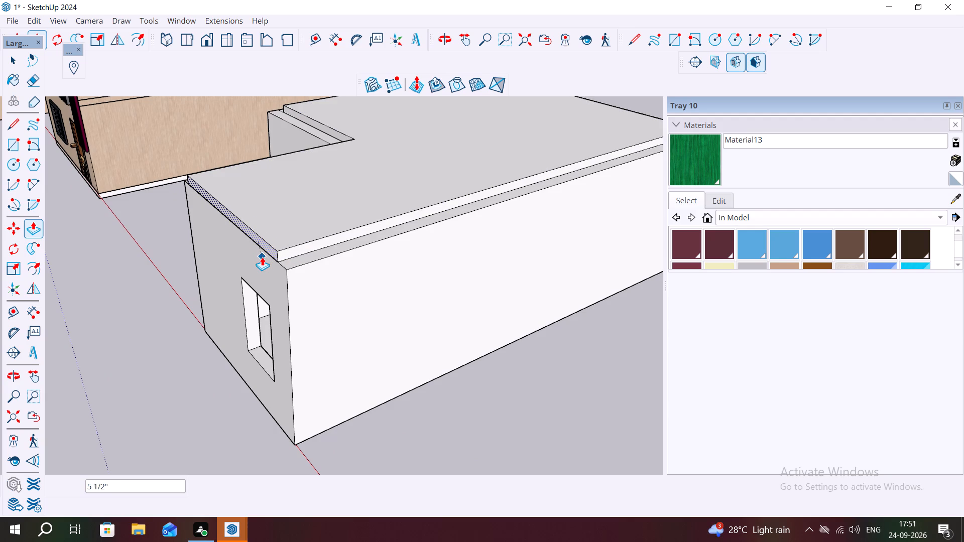
left_click(263, 259)
Push/Pull the slab's long side edge, facing away from the houses, out 1' 2 1/2" to the outer wall face.
double_click(311, 246)
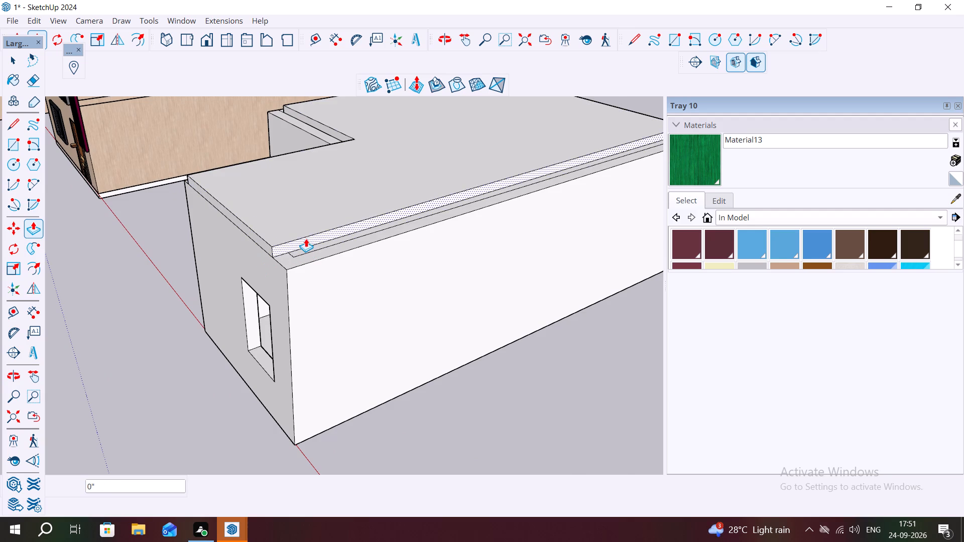
left_click(307, 236)
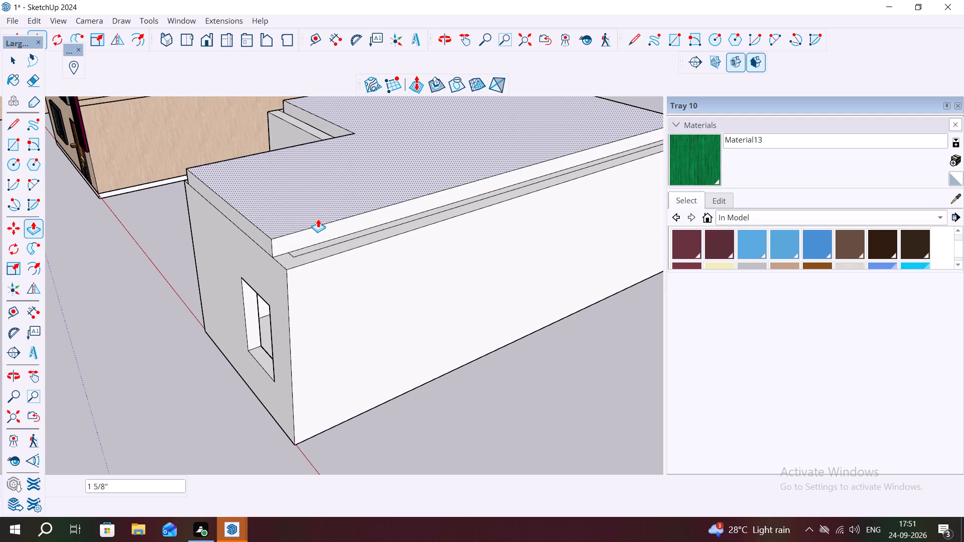
key("space")
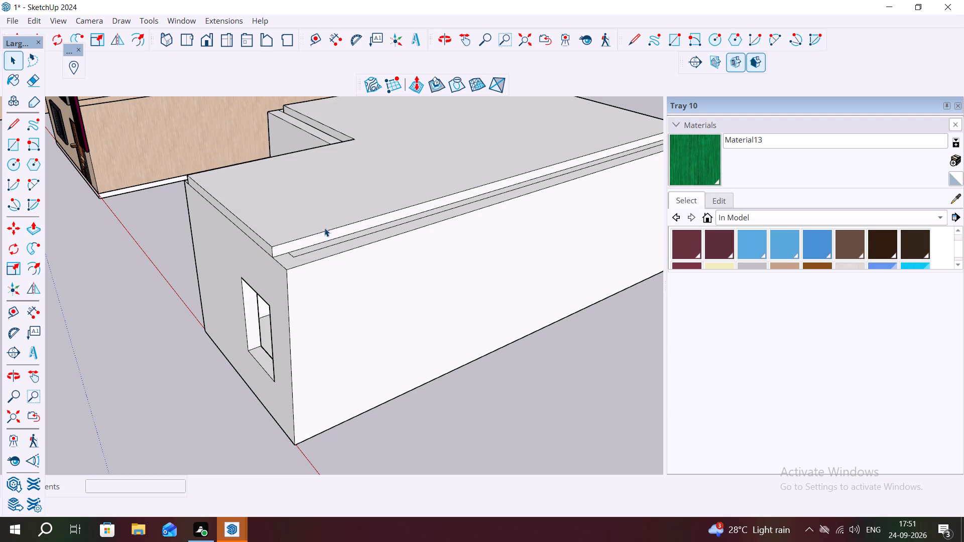
left_click(323, 238)
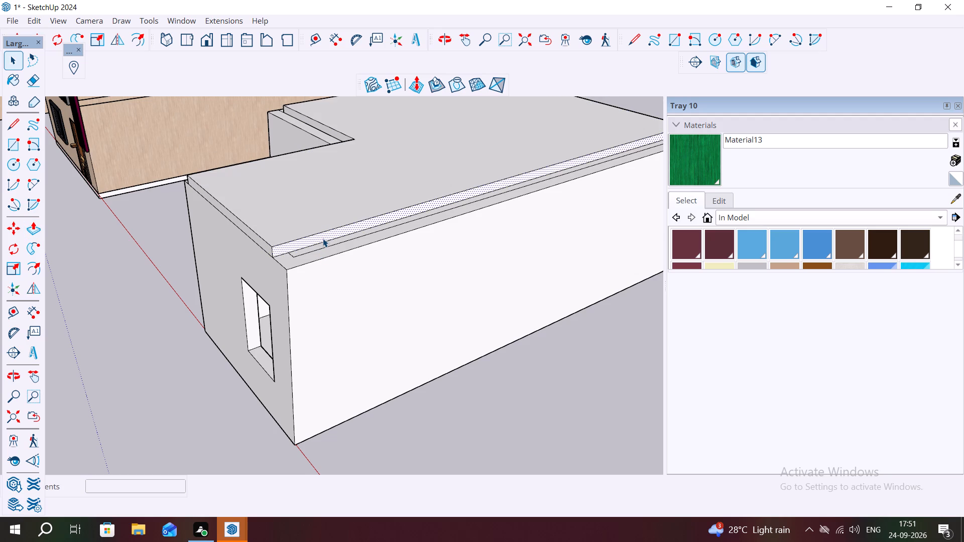
key("p")
left_click(323, 238)
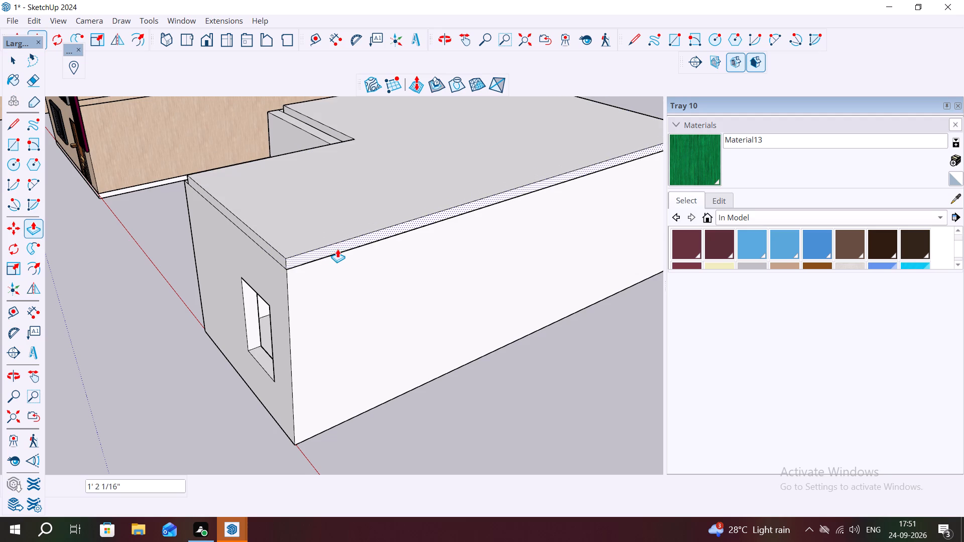
left_click(343, 253)
Push/Pull the roof slab's rear edge out 9" so it is flush with the rear wall.
scroll(402, 307, "down", 6)
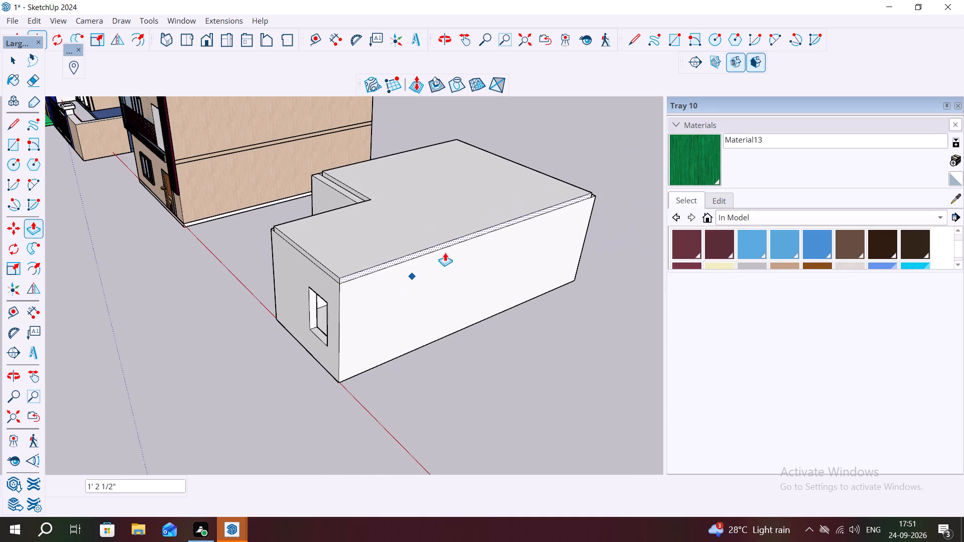
middle_click_drag(544, 204, 394, 239)
scroll(435, 303, "up", 10)
middle_click_drag(461, 309, 386, 347)
middle_click_drag(409, 312, 287, 188)
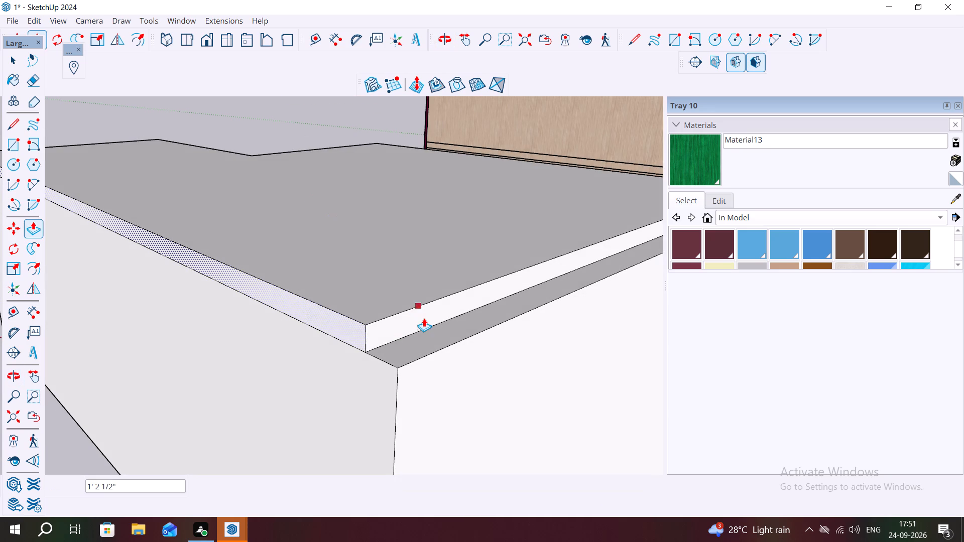
key("space")
left_click(417, 313)
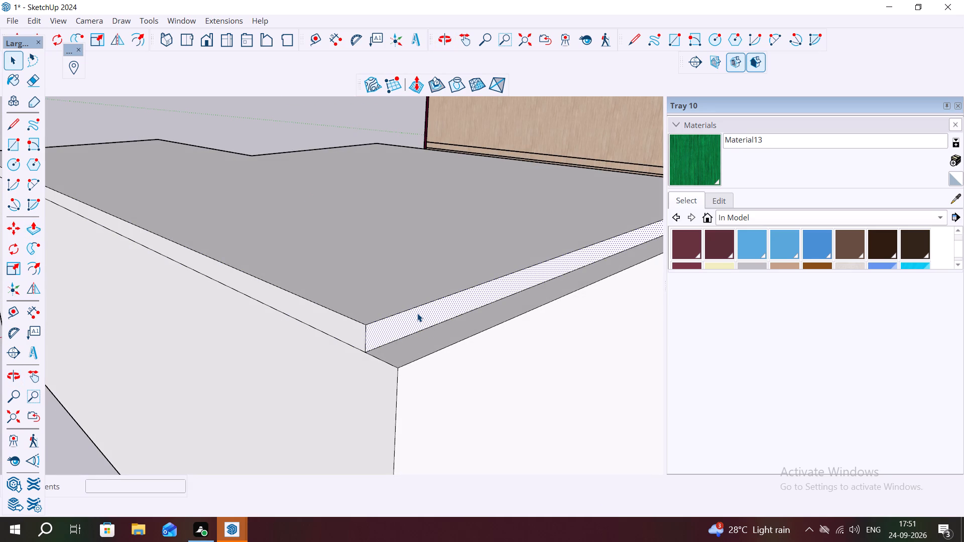
key("p")
left_click(417, 313)
left_click(463, 337)
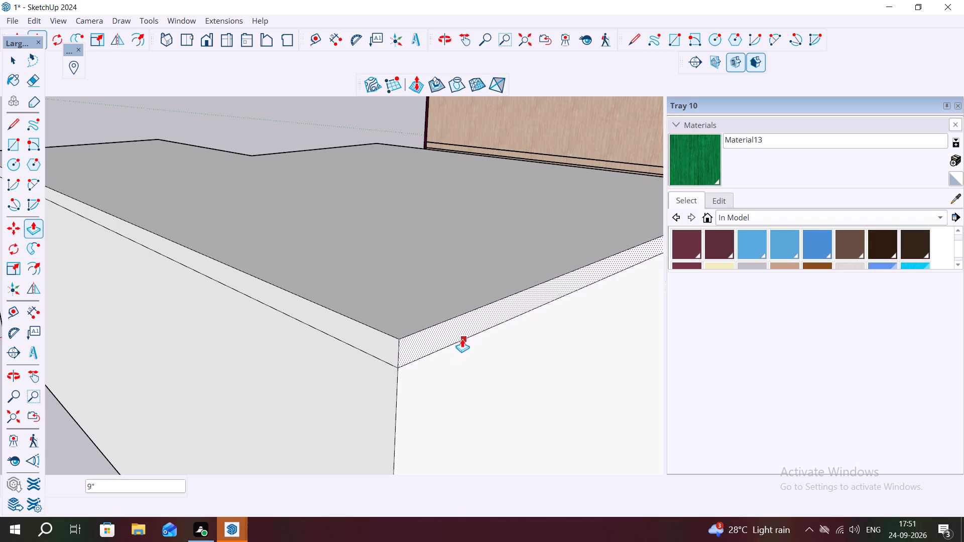
Push/Pull the roof slab's side edge facing the neighbouring house out 9" to meet the outer wall face.
scroll(450, 357, "down", 20)
scroll(235, 279, "down", 4)
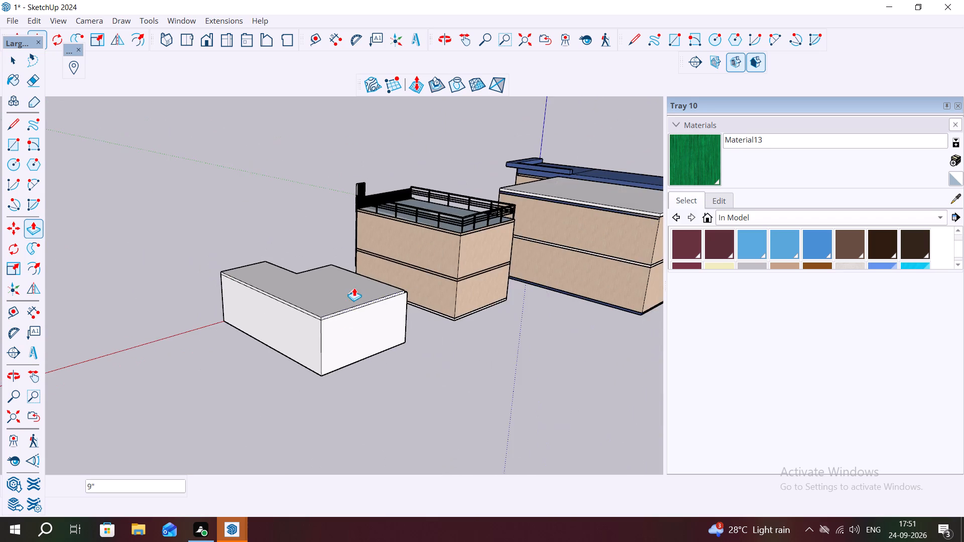
scroll(354, 288, "up", 1)
middle_click_drag(354, 288, 0, 227)
middle_click_drag(147, 189, 178, 279)
scroll(120, 209, "up", 2)
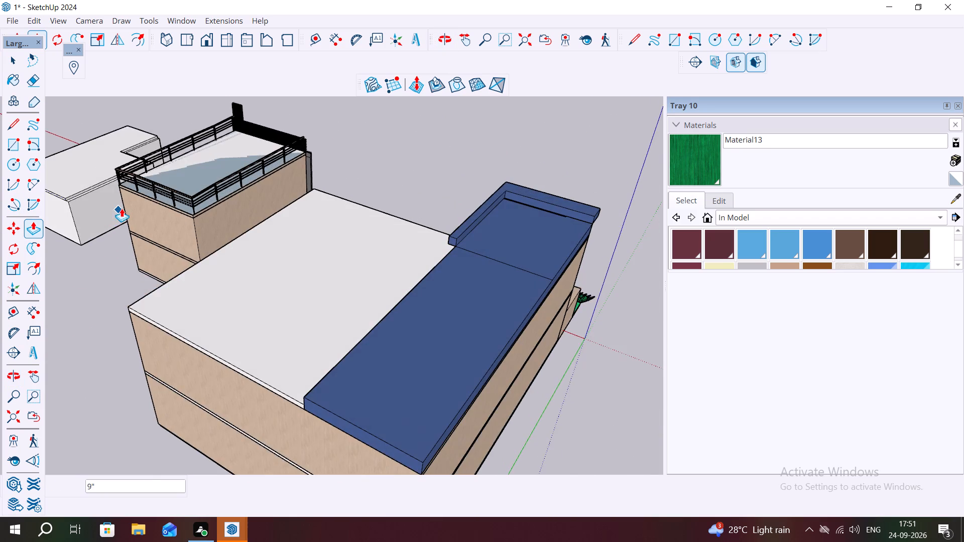
scroll(122, 208, "up", 7)
scroll(265, 265, "down", 3)
scroll(230, 217, "down", 3)
scroll(165, 190, "up", 2)
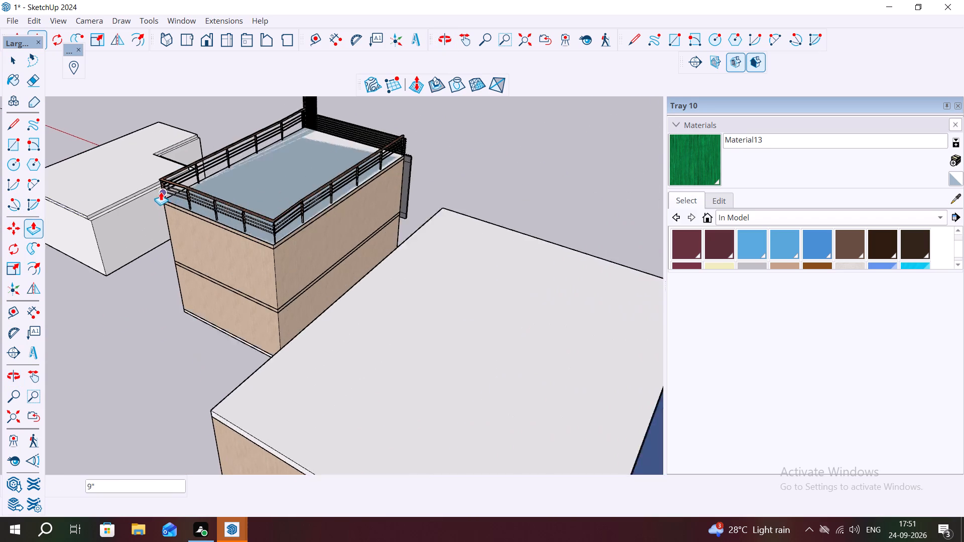
scroll(161, 192, "up", 14)
key("space")
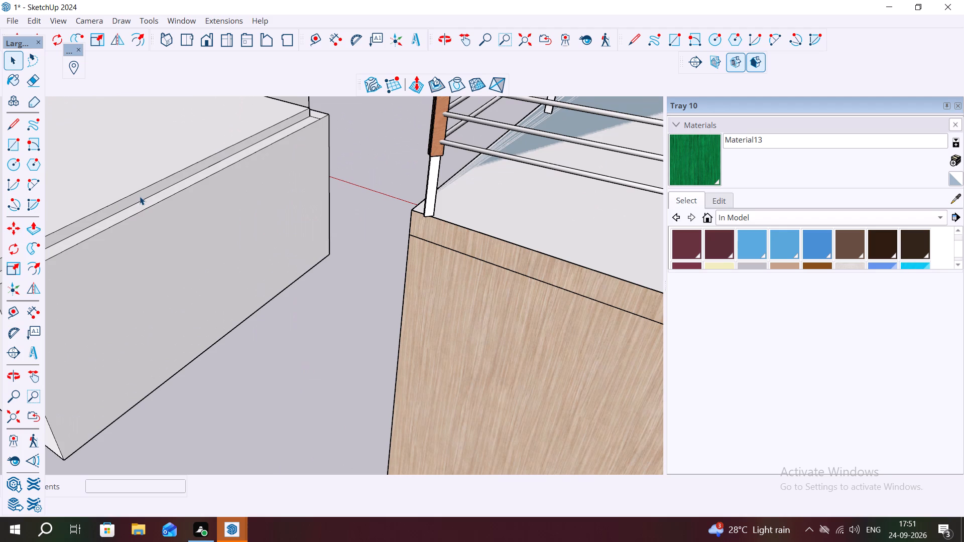
left_click(140, 196)
key("p")
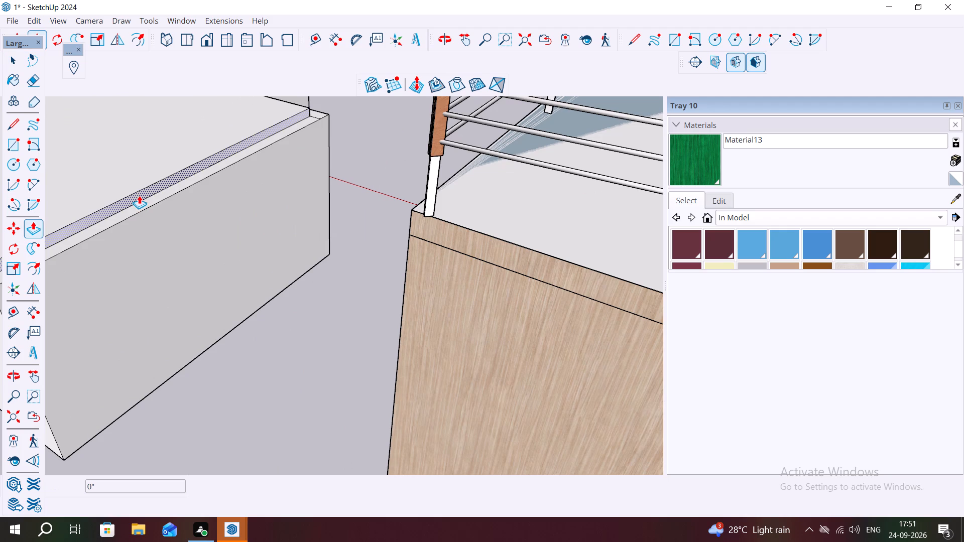
left_click(134, 194)
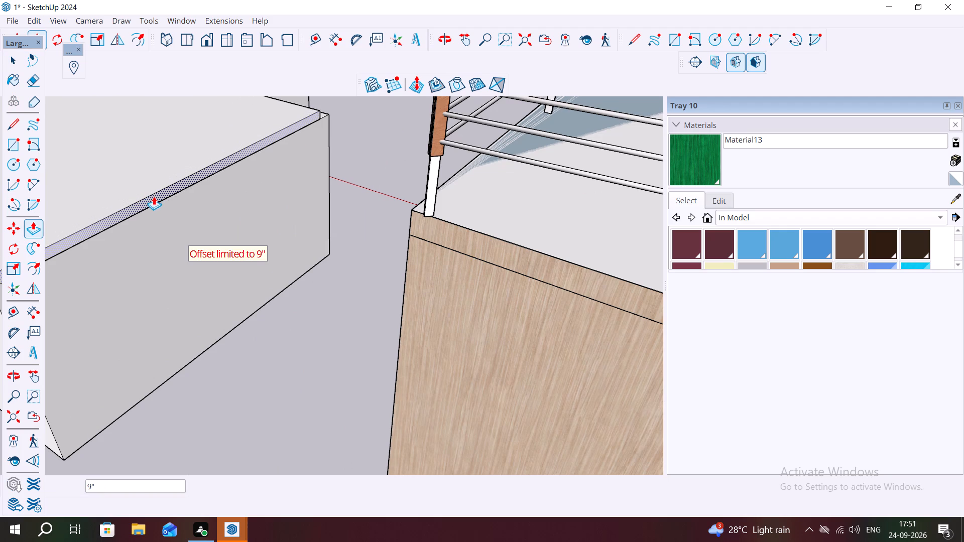
left_click(154, 196)
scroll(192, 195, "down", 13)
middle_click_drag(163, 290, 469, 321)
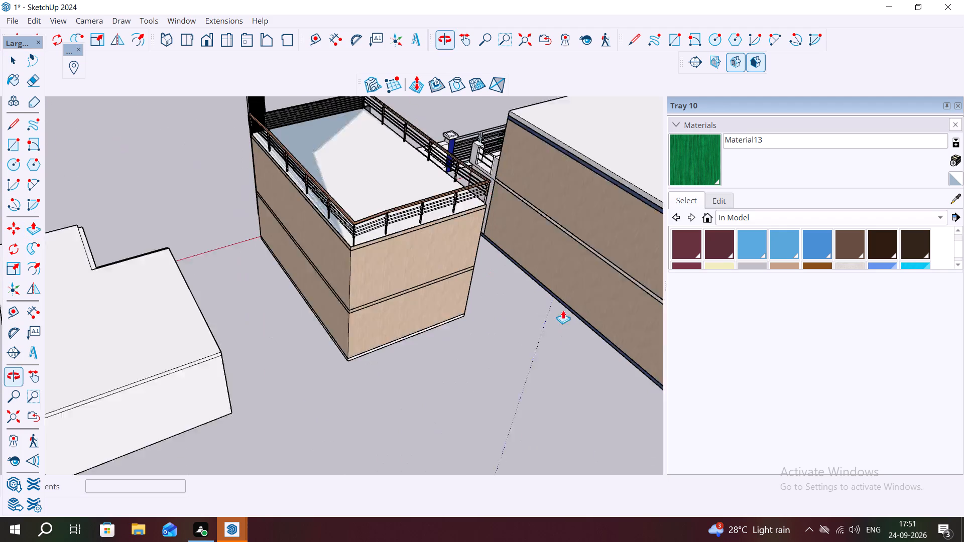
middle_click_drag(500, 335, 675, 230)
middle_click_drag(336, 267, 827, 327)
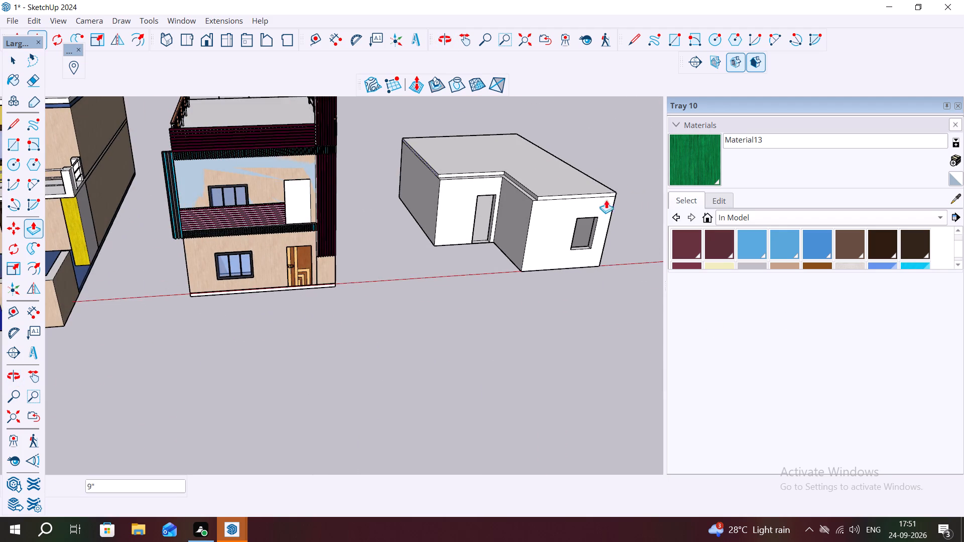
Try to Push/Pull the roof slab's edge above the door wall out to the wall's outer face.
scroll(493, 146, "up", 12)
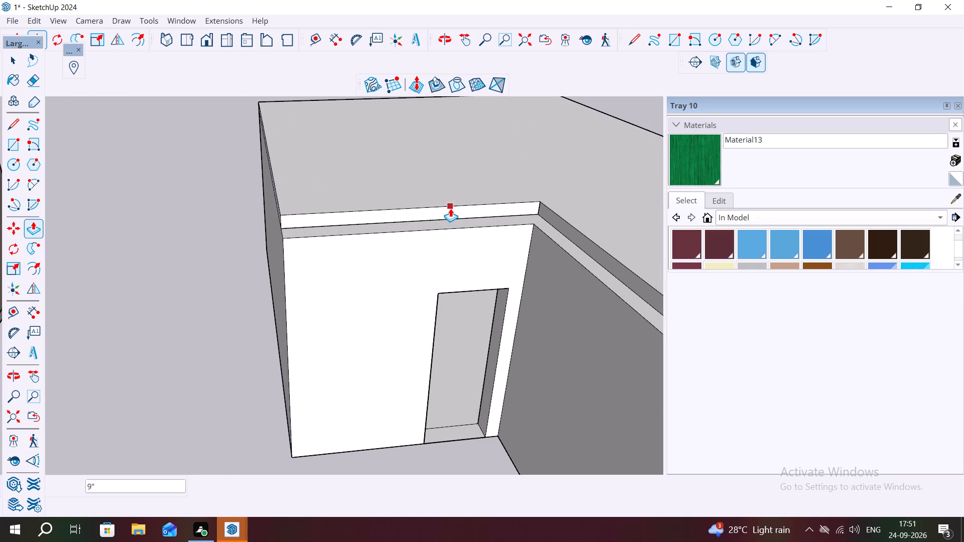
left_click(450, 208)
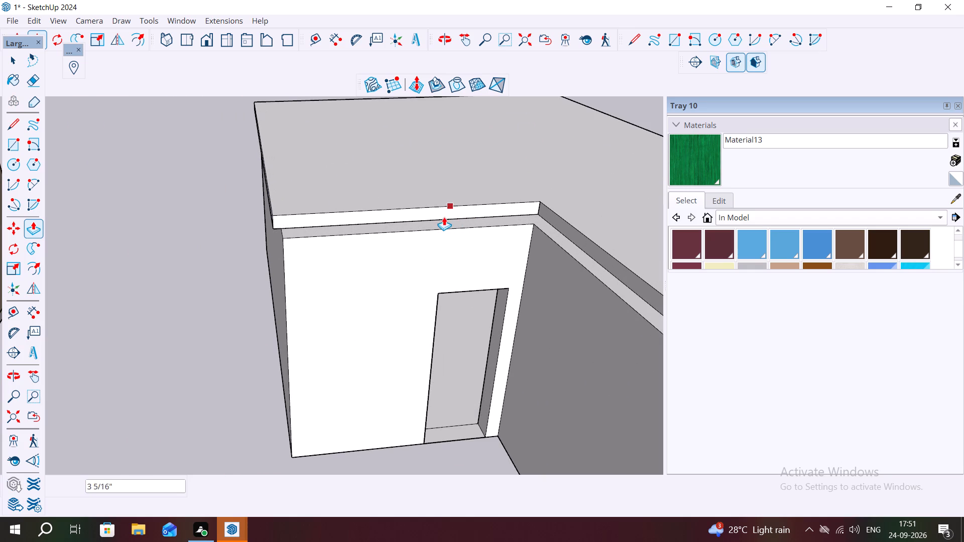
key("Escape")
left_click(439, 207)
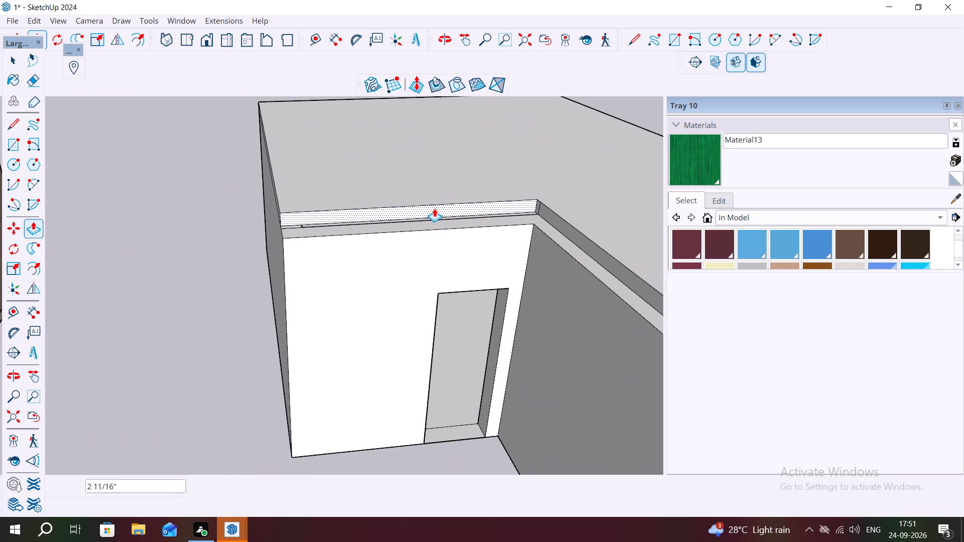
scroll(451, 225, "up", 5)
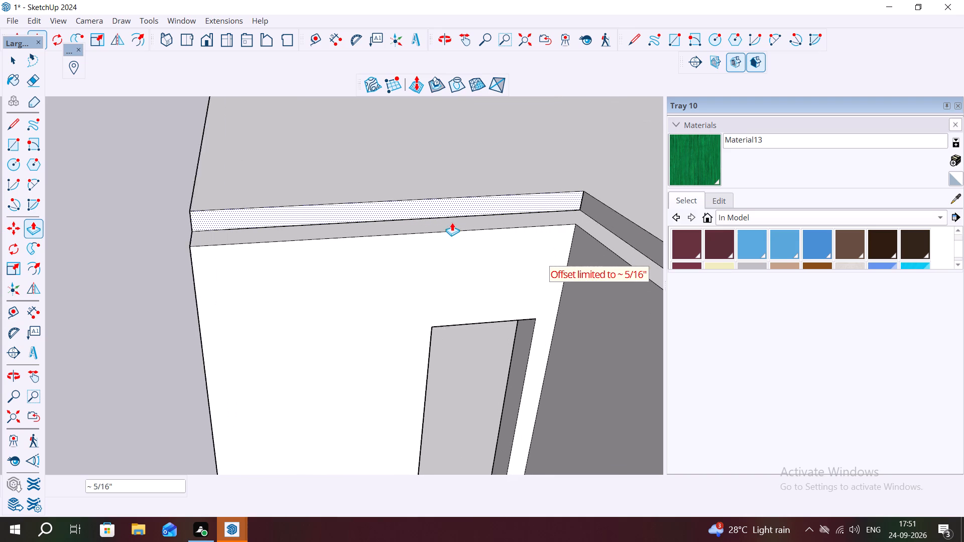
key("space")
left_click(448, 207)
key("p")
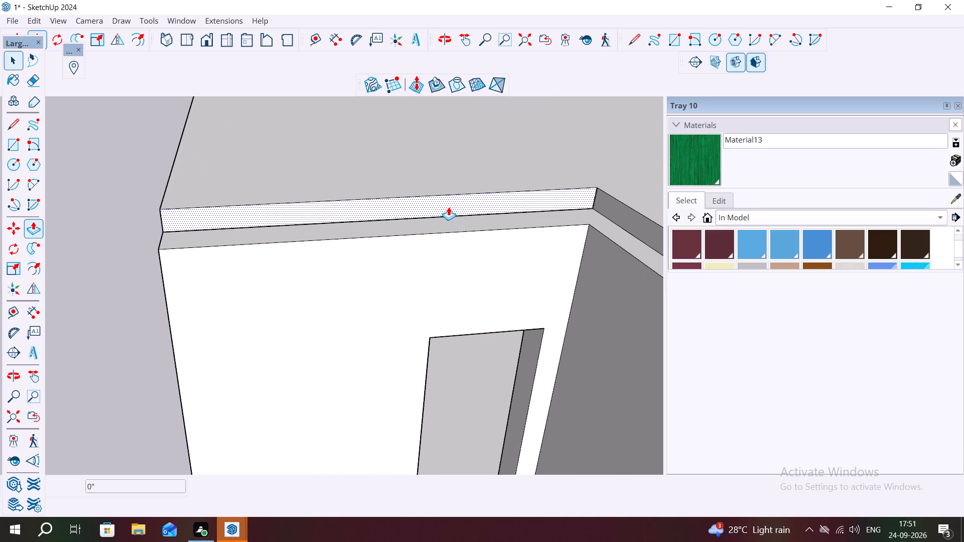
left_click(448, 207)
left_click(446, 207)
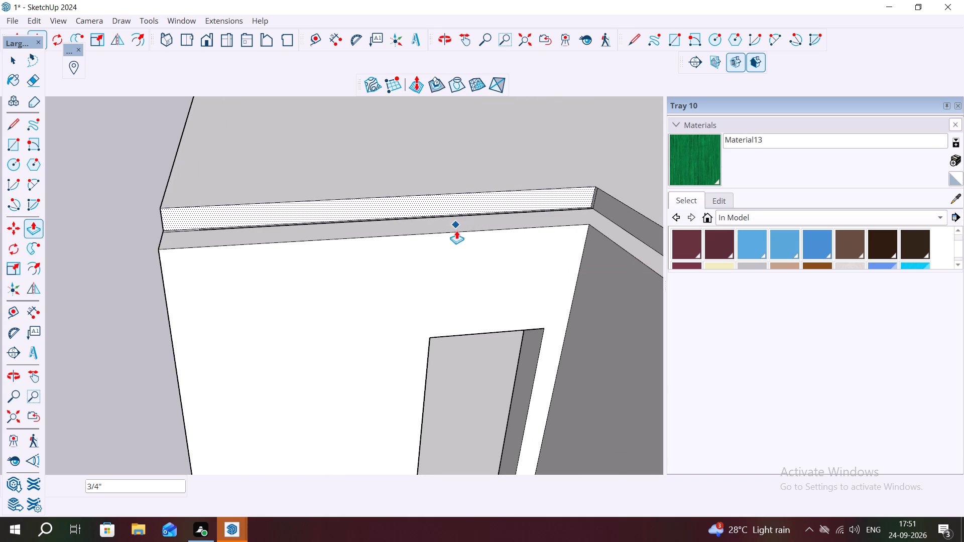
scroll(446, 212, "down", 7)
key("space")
Push/Pull the roof slab's edge above the inner wall beside the door out about 6 15/16" until flush with that wall.
middle_click_drag(595, 252, 632, 257)
key("space")
left_click(610, 249)
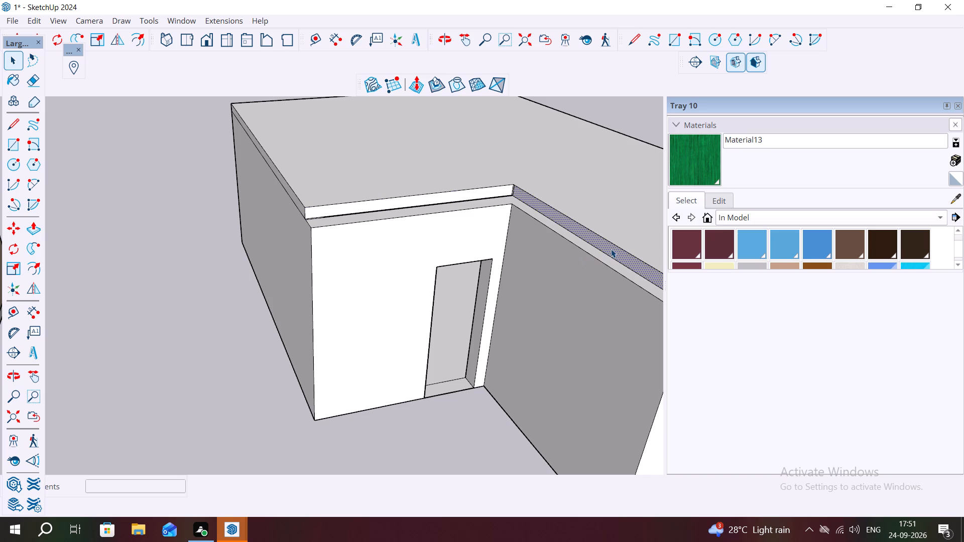
key("p")
left_click(618, 243)
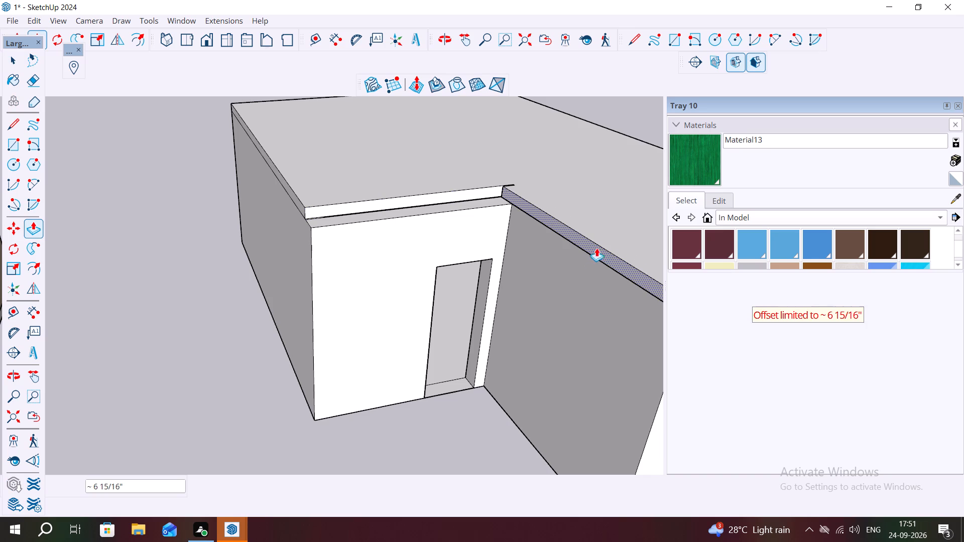
scroll(619, 287, "up", 5)
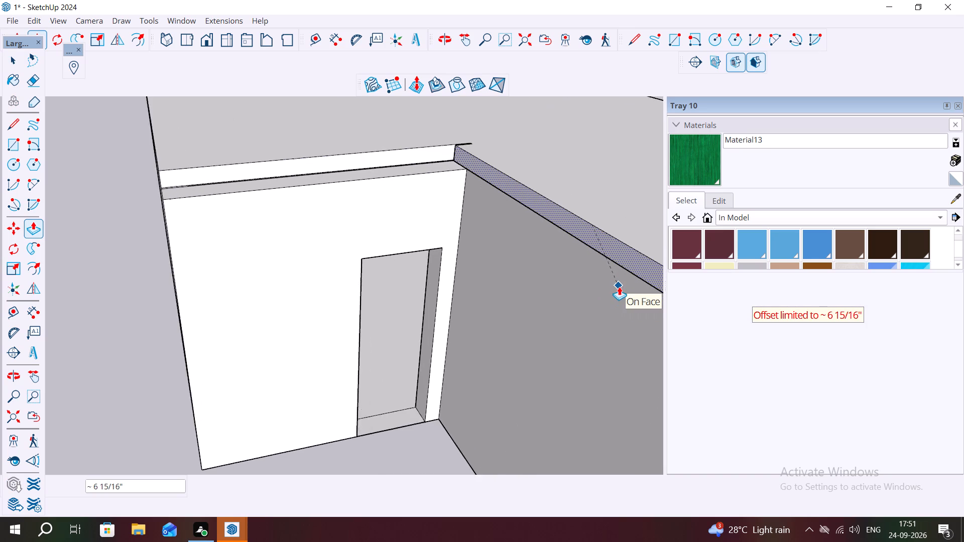
scroll(619, 287, "up", 3)
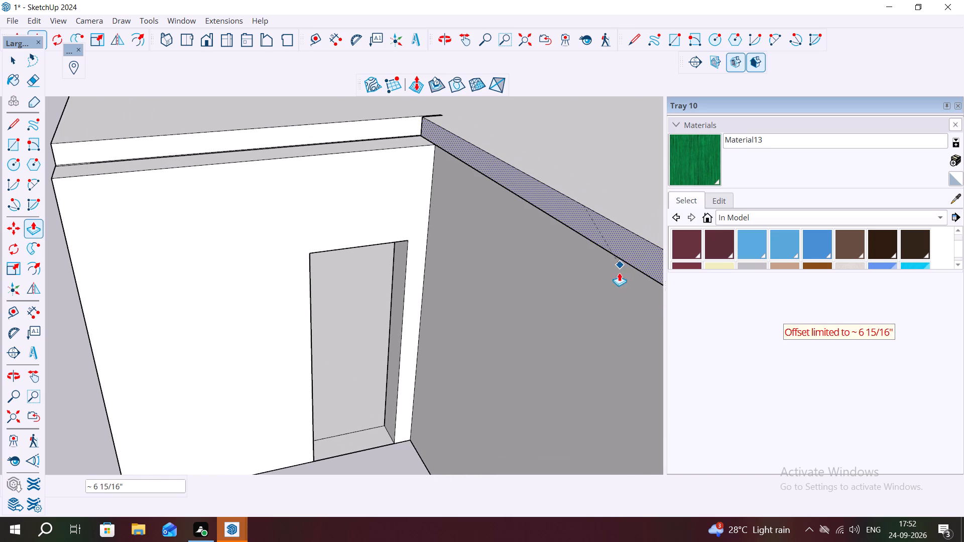
left_click(618, 282)
scroll(462, 56, "down", 3)
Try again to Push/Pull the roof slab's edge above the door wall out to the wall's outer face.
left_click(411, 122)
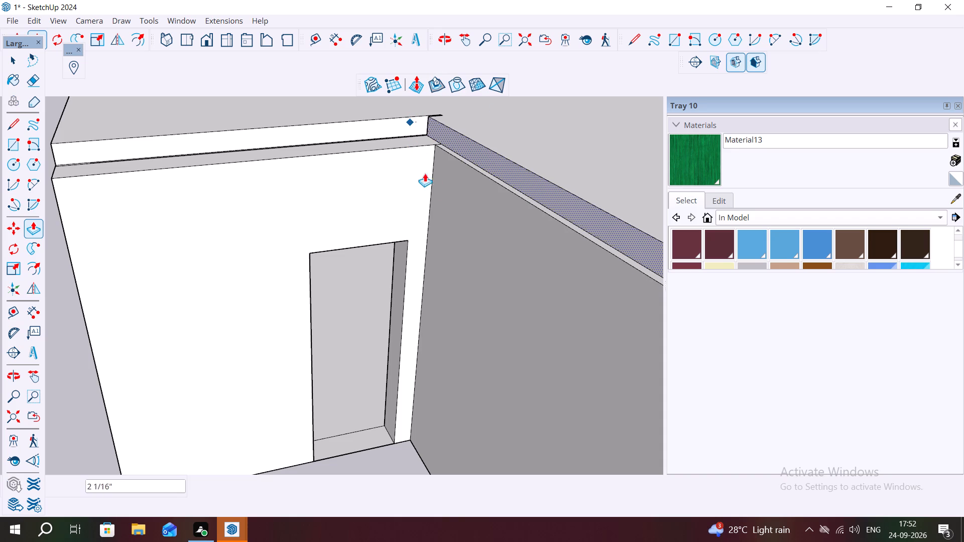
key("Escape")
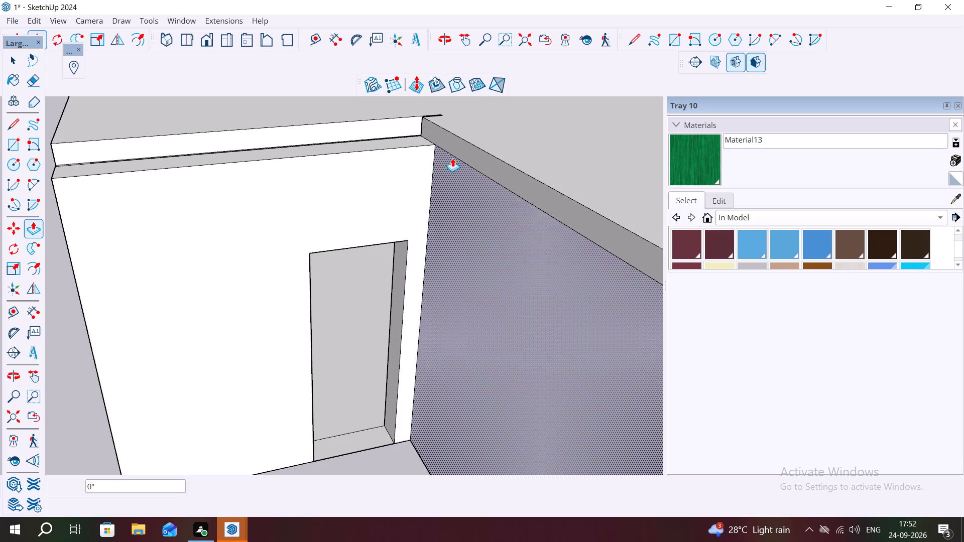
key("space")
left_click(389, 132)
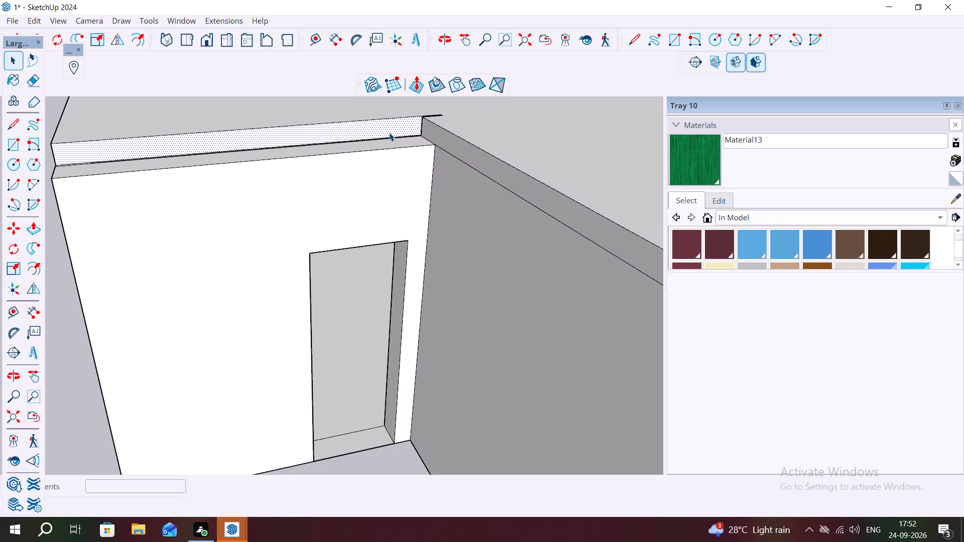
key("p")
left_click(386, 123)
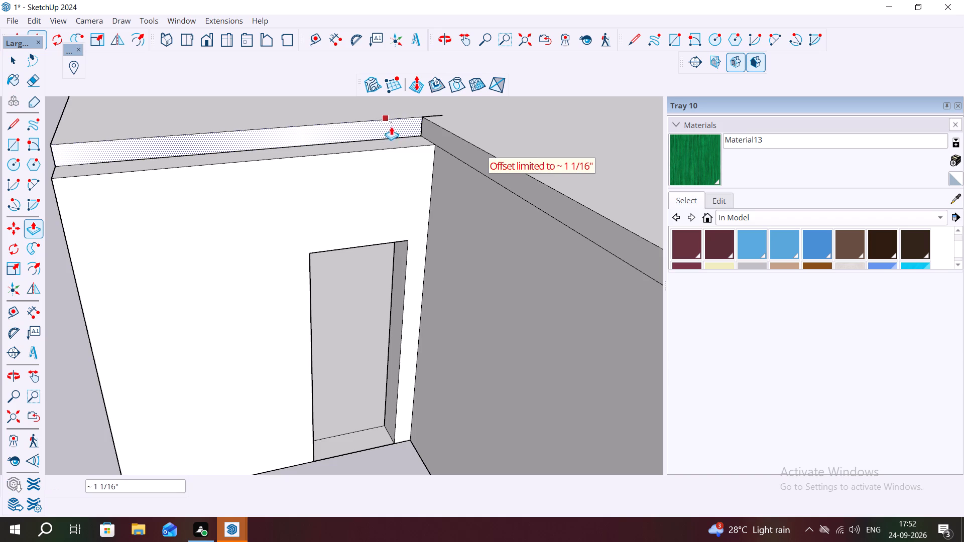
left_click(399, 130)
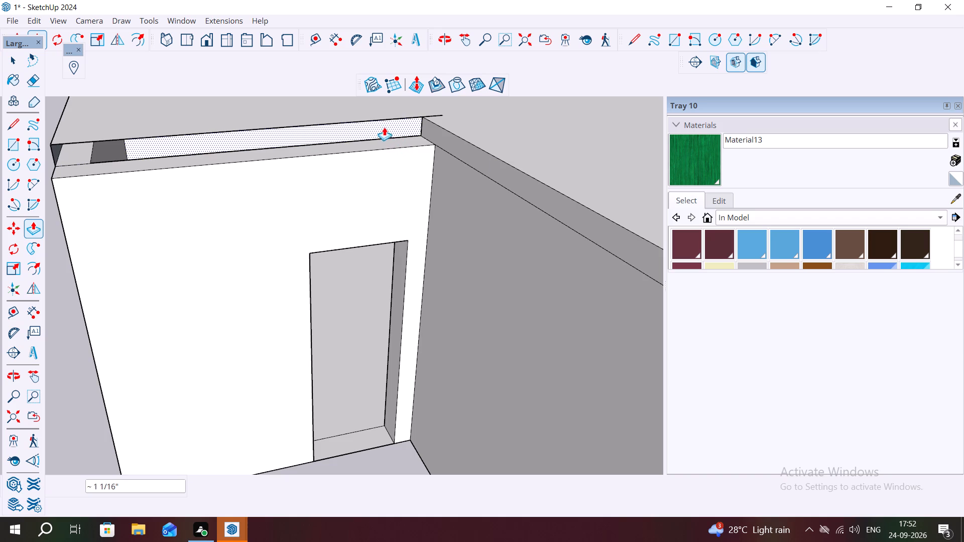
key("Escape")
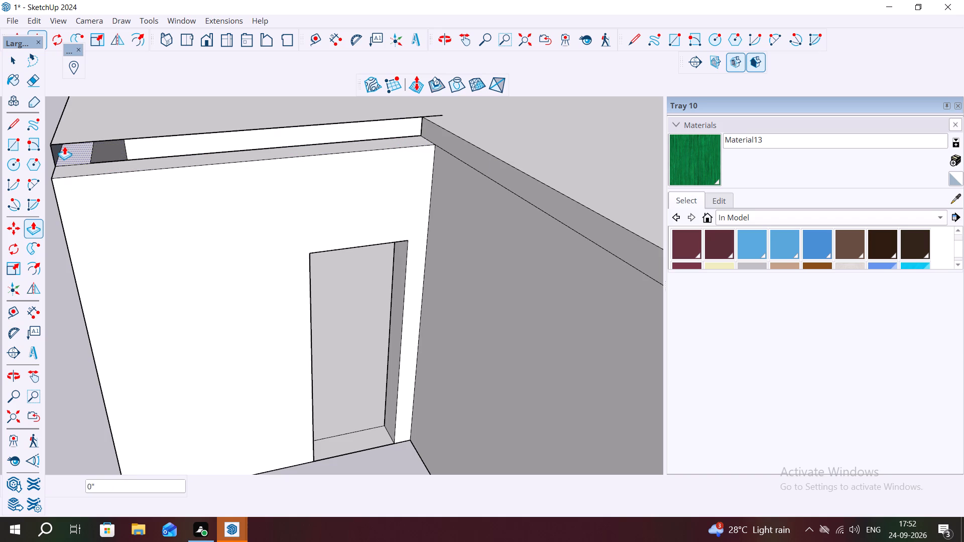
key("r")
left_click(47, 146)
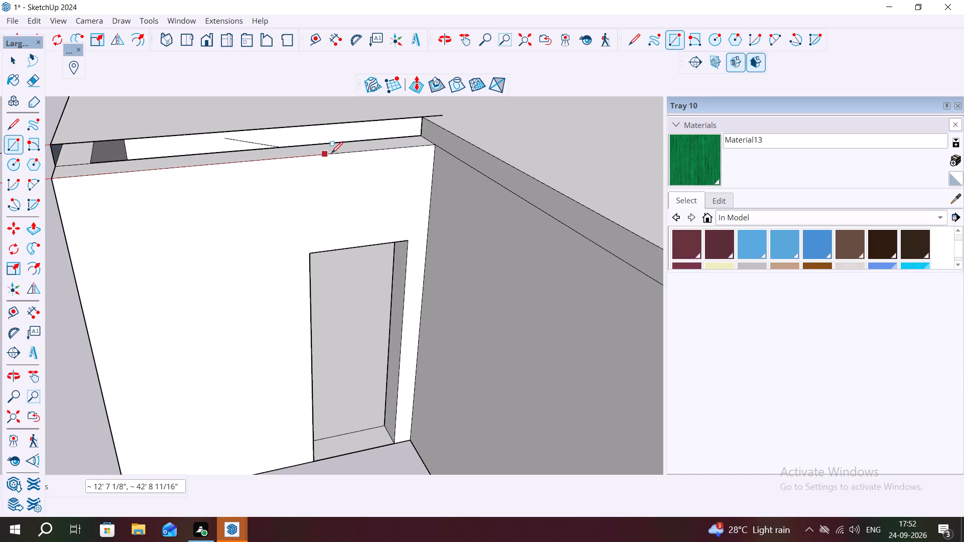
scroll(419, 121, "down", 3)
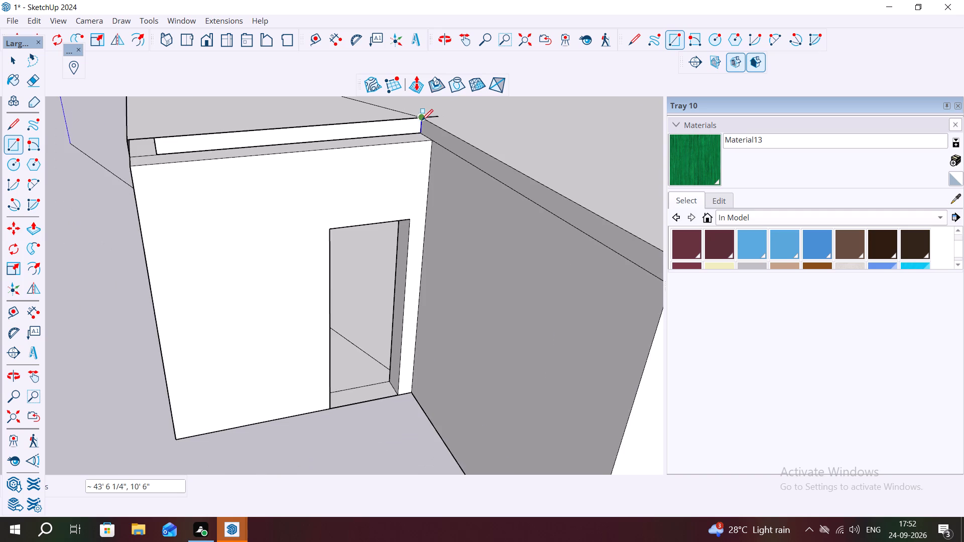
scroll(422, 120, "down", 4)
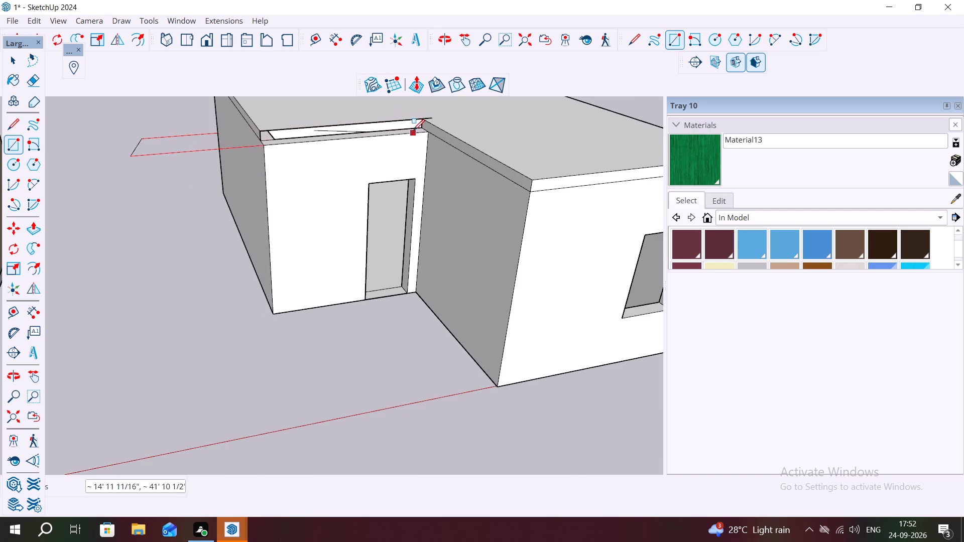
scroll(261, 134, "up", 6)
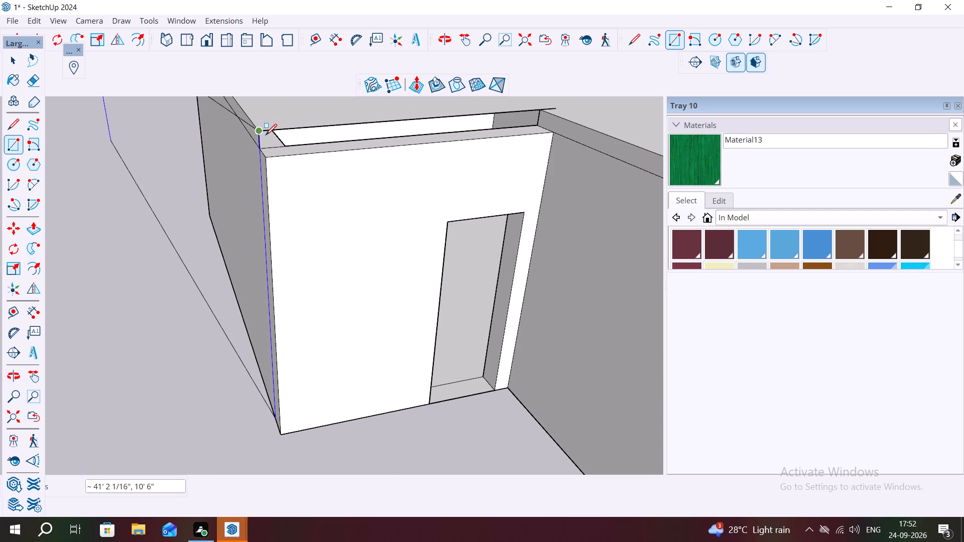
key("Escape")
Draw a 9' 11/16" by 6" rectangle closing the open roof slab edge above the door wall.
left_click(259, 132)
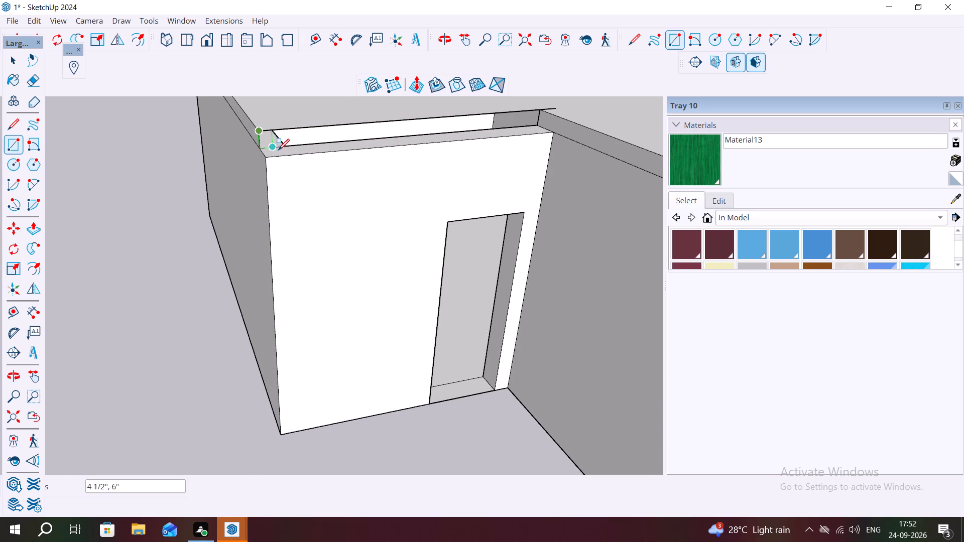
left_click(540, 121)
Push/Pull the new slab edge face out about 10 7/16" until it is flush with the door wall's outer face.
key("space")
left_click(511, 121)
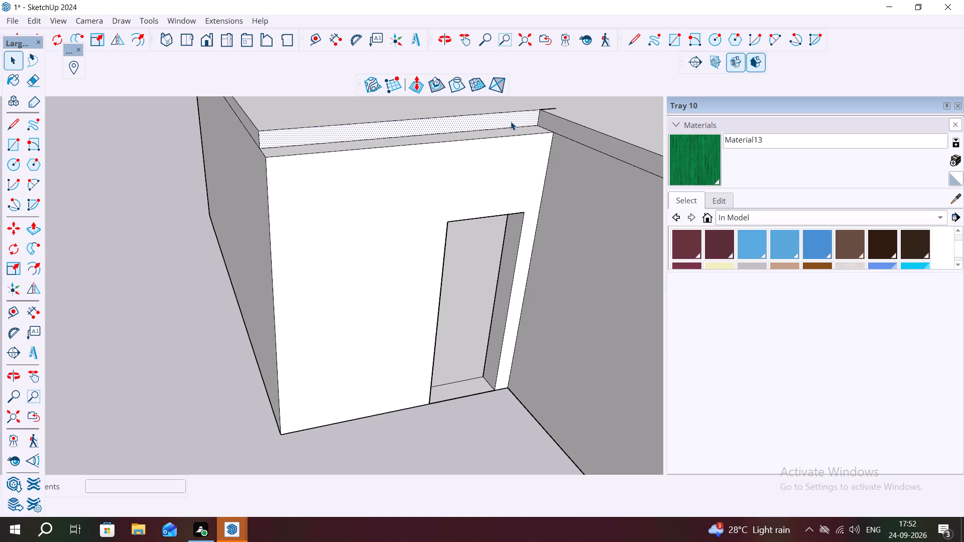
key("p")
left_click(506, 119)
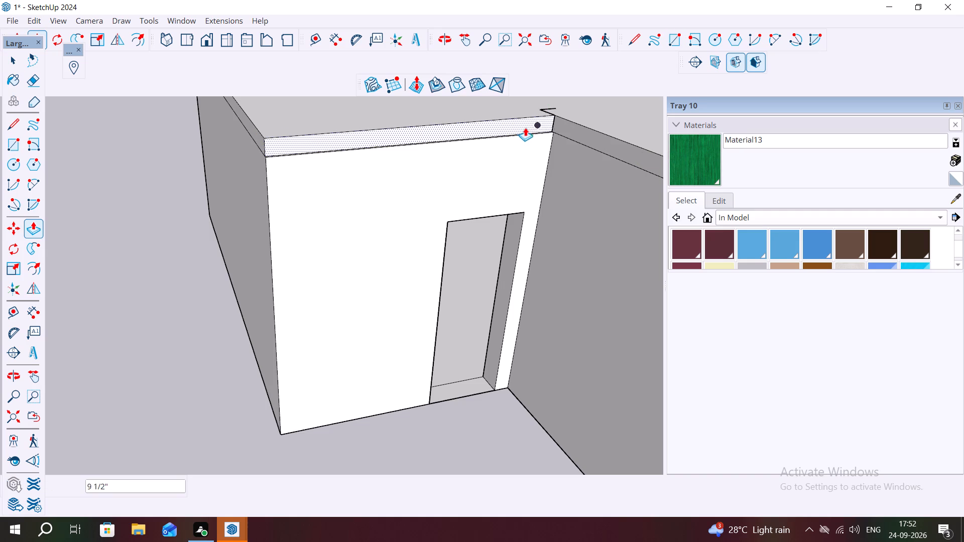
left_click(519, 162)
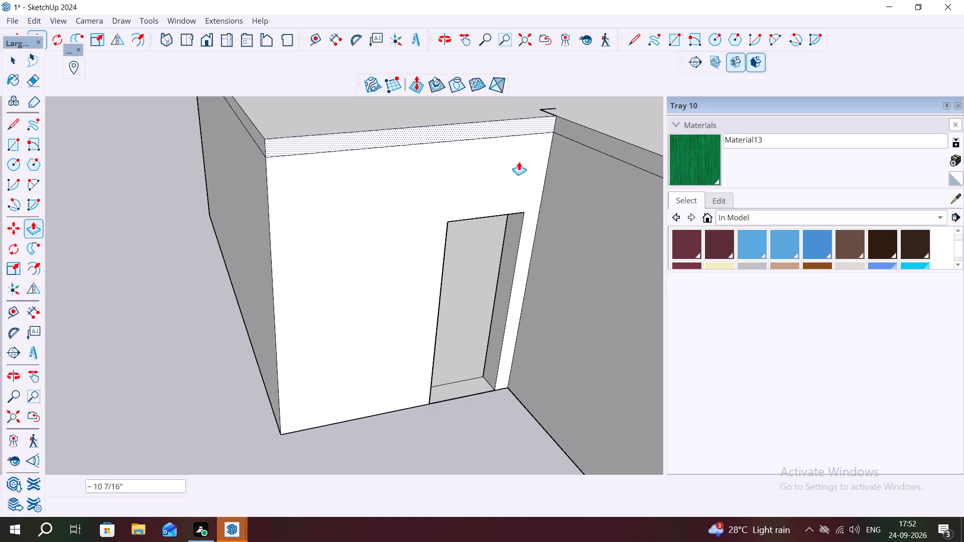
Delete the seam line between the roof slab and the door wall, including its short leftover segment.
scroll(438, 131, "up", 6)
key("space")
left_click(405, 150)
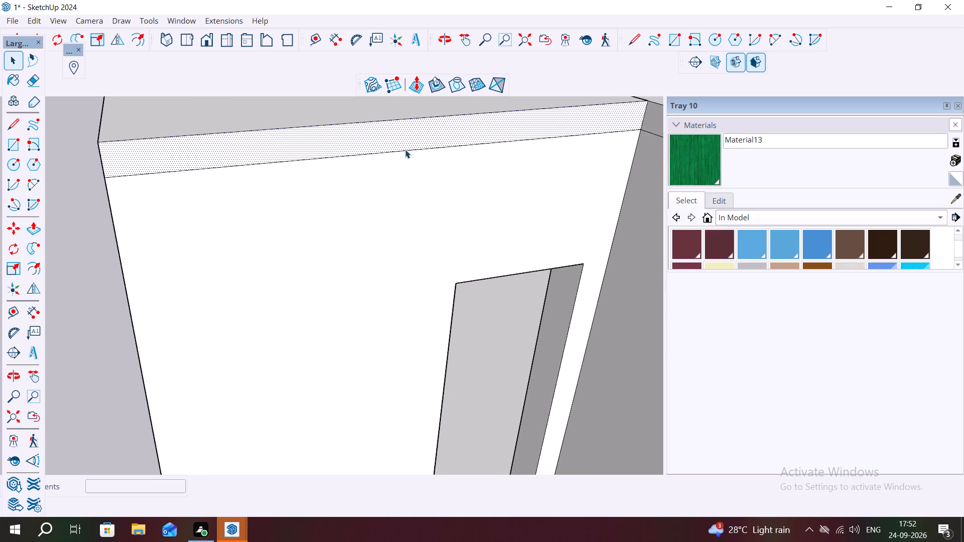
key("Delete")
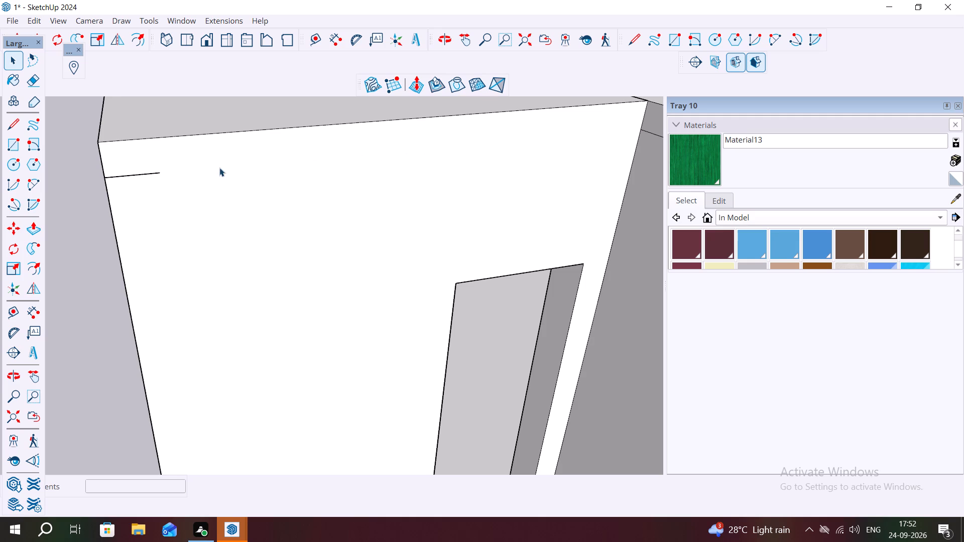
left_click(146, 173)
key("Delete")
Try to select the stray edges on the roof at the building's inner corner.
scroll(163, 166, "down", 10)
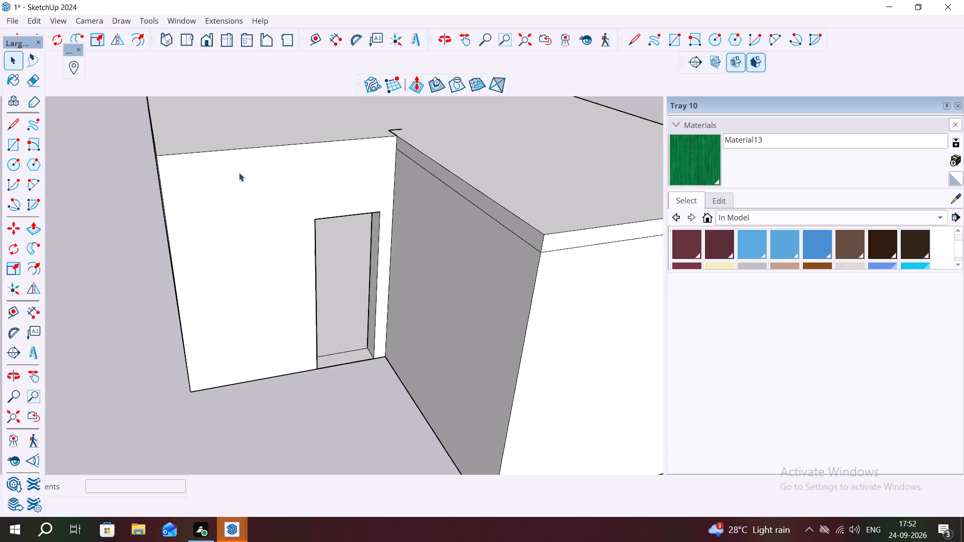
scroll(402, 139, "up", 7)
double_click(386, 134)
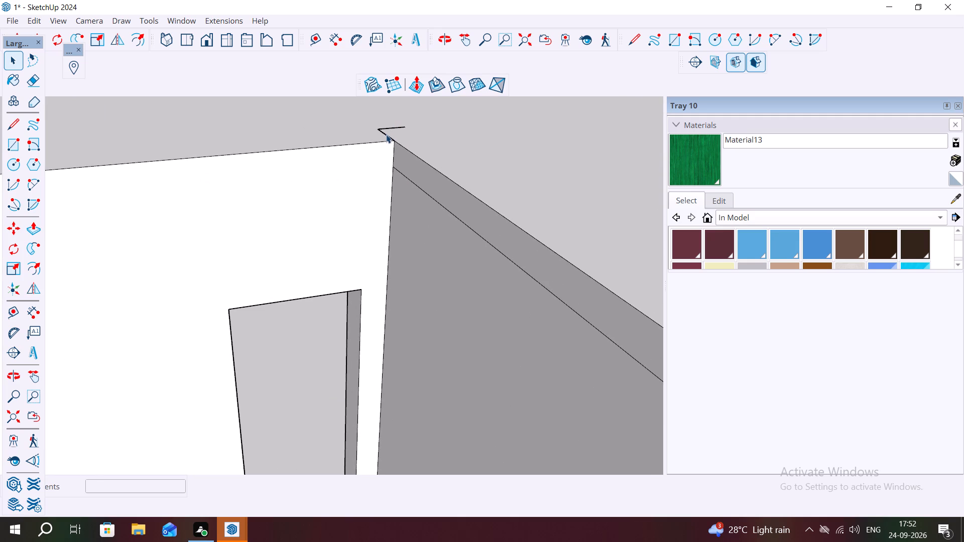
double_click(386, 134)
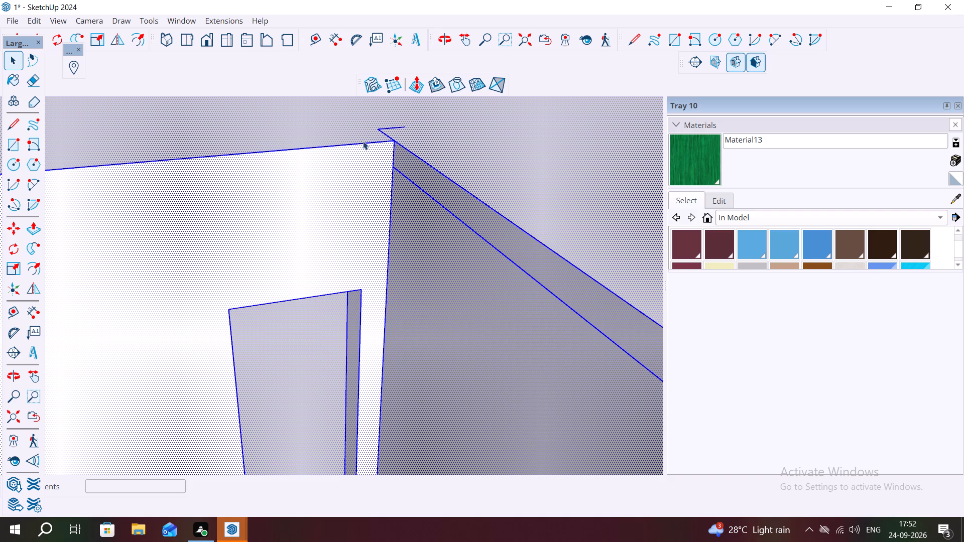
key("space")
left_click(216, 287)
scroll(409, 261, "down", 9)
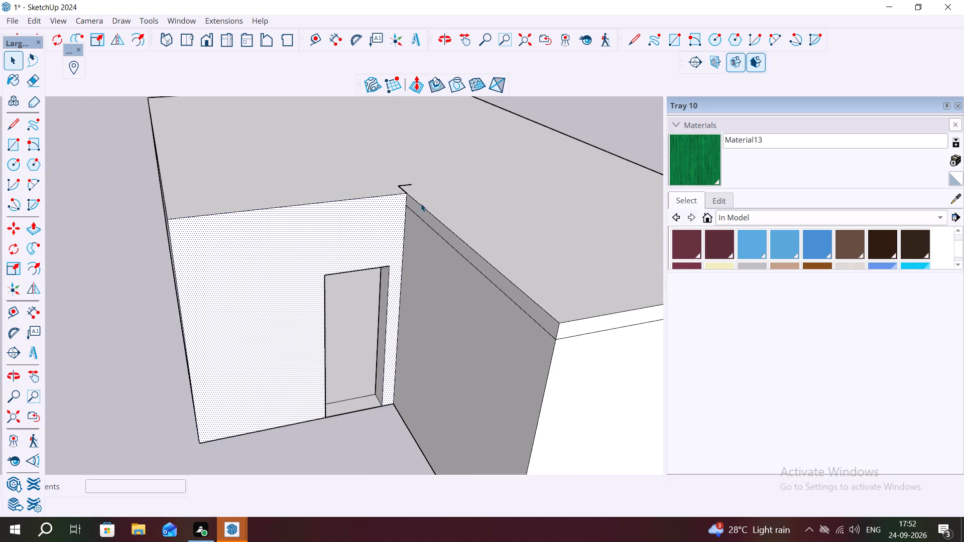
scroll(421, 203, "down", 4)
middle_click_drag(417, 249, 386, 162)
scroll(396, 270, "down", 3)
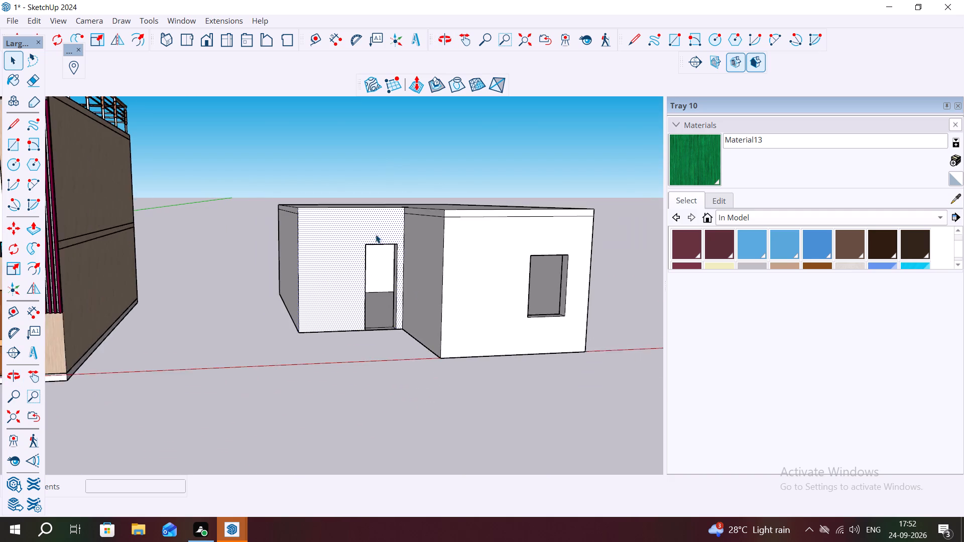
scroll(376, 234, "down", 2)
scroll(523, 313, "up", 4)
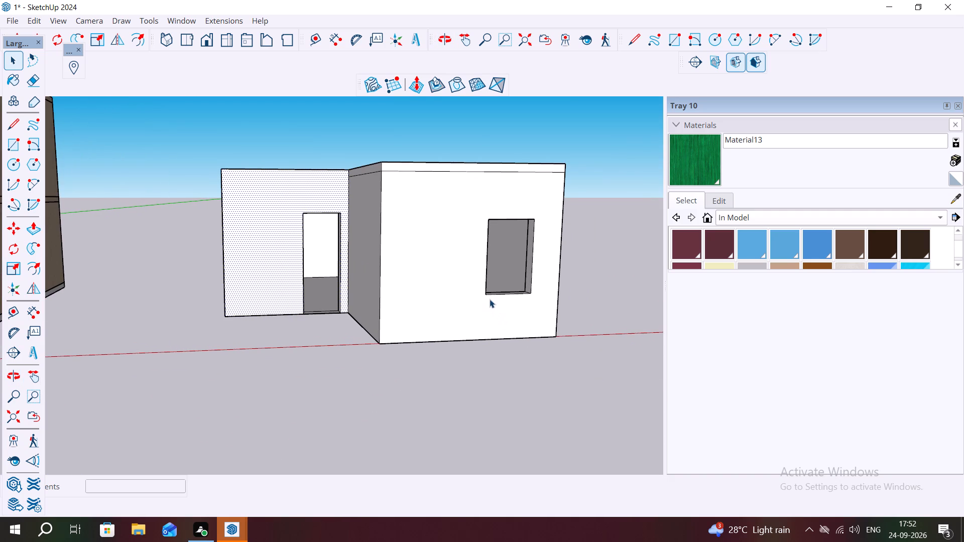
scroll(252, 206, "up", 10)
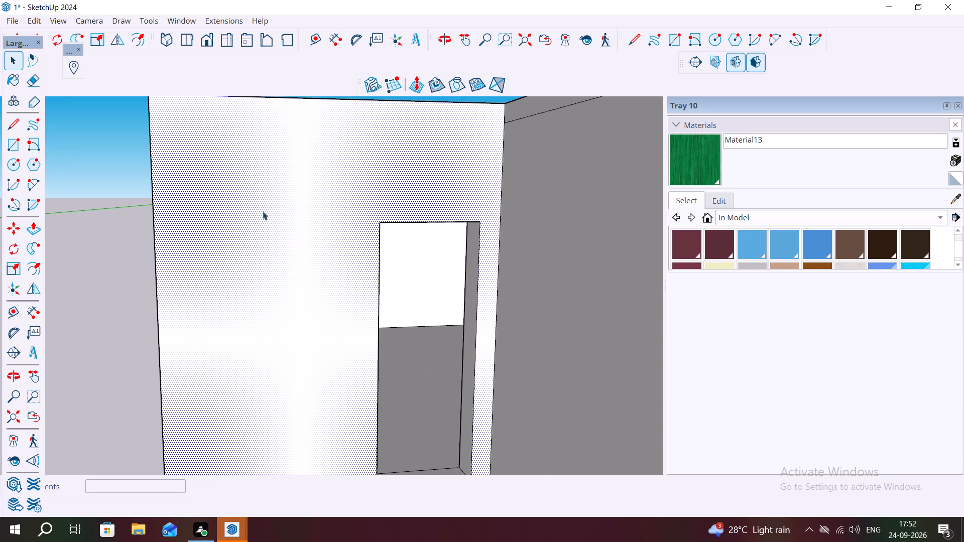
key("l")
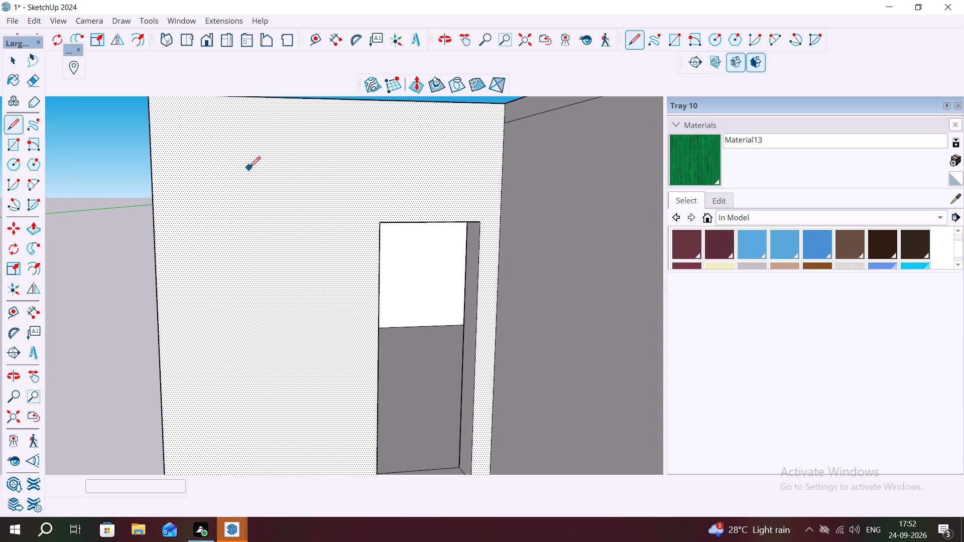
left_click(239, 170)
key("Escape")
Draw a window rectangle about 2' 2" wide by 4' high on the door wall beside the door, and cut out its face.
key("r")
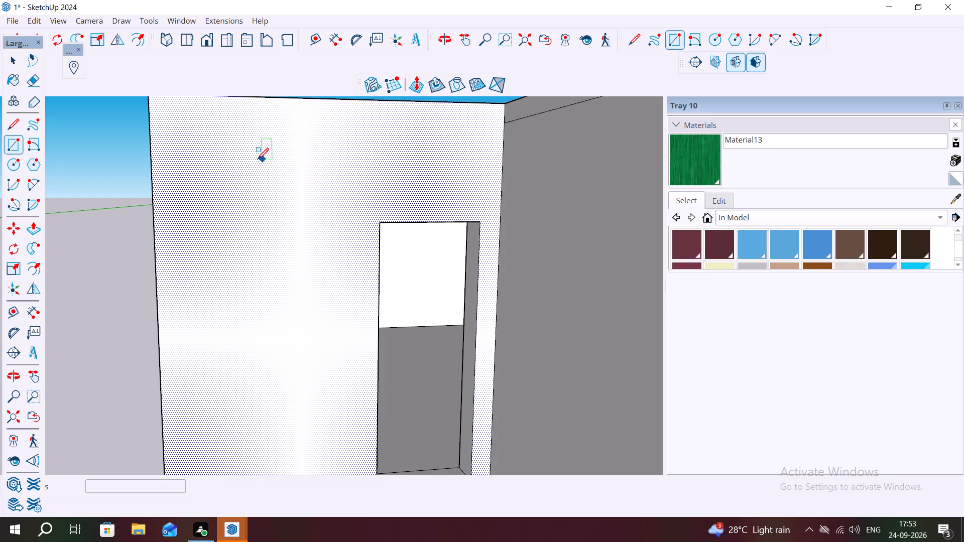
left_click(243, 156)
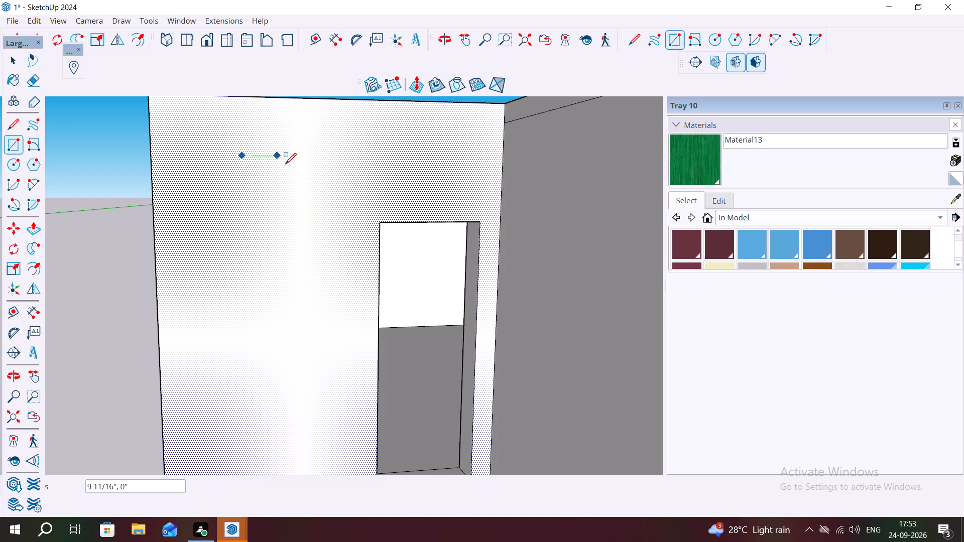
left_click(330, 311)
key("space")
left_click(284, 252)
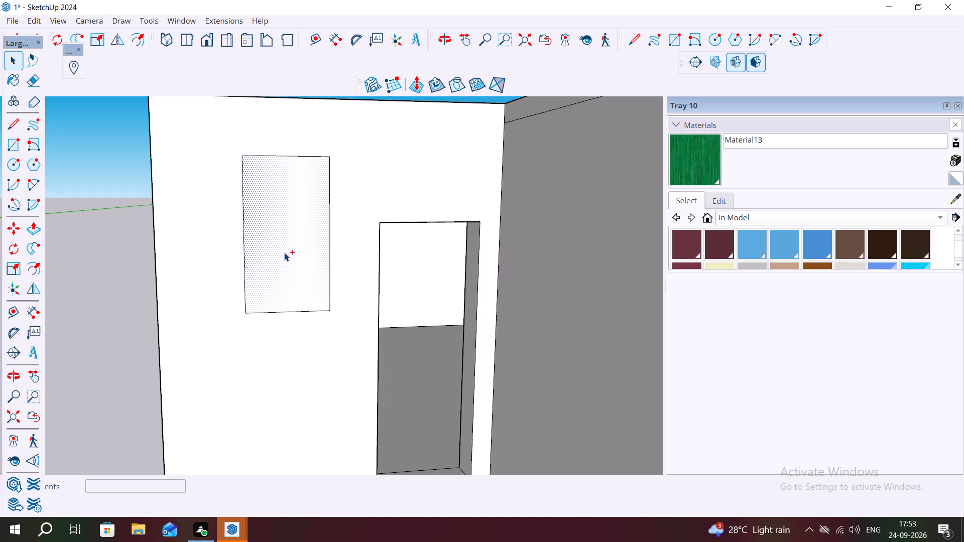
key("ctrl+x")
Examine the cut window area and the door opening up close and from inside the building.
middle_click_drag(288, 243, 299, 307)
scroll(276, 249, "up", 6)
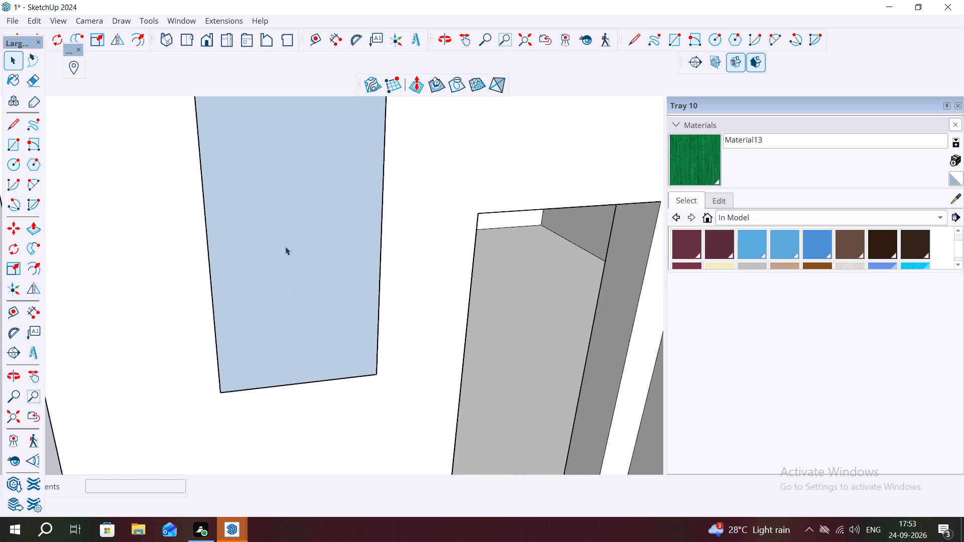
scroll(285, 246, "up", 1)
scroll(284, 242, "down", 8)
middle_click_drag(300, 230, 435, 429)
scroll(355, 340, "up", 4)
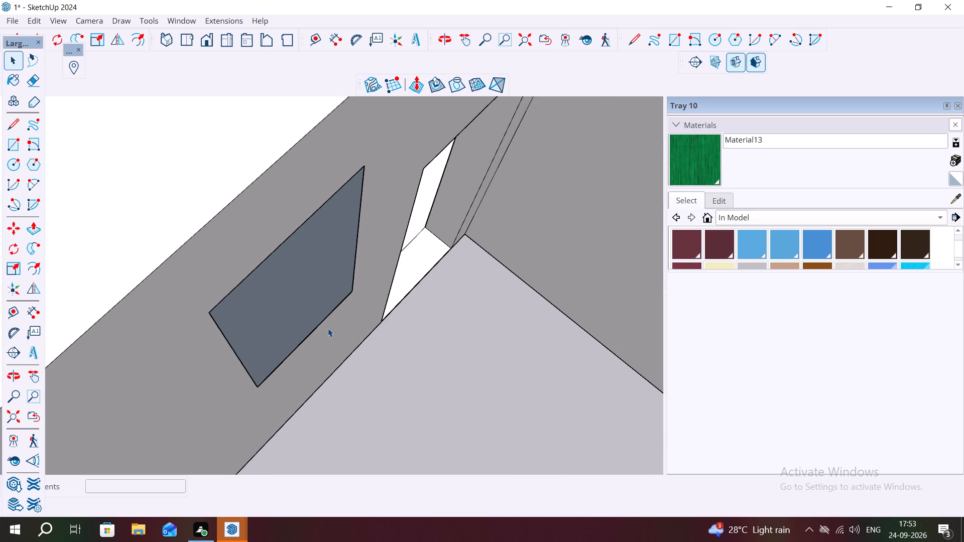
scroll(328, 328, "up", 3)
middle_click_drag(394, 296, 185, 320)
scroll(230, 306, "up", 1)
middle_click_drag(230, 306, 120, 277)
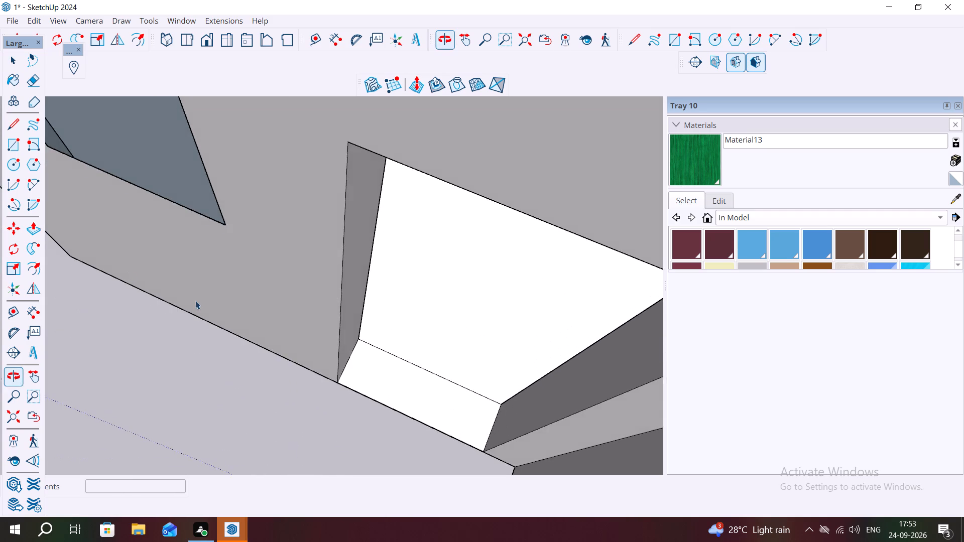
scroll(321, 298, "up", 1)
middle_click_drag(305, 287, 25, 258)
scroll(100, 273, "up", 1)
middle_click_drag(255, 305, 138, 251)
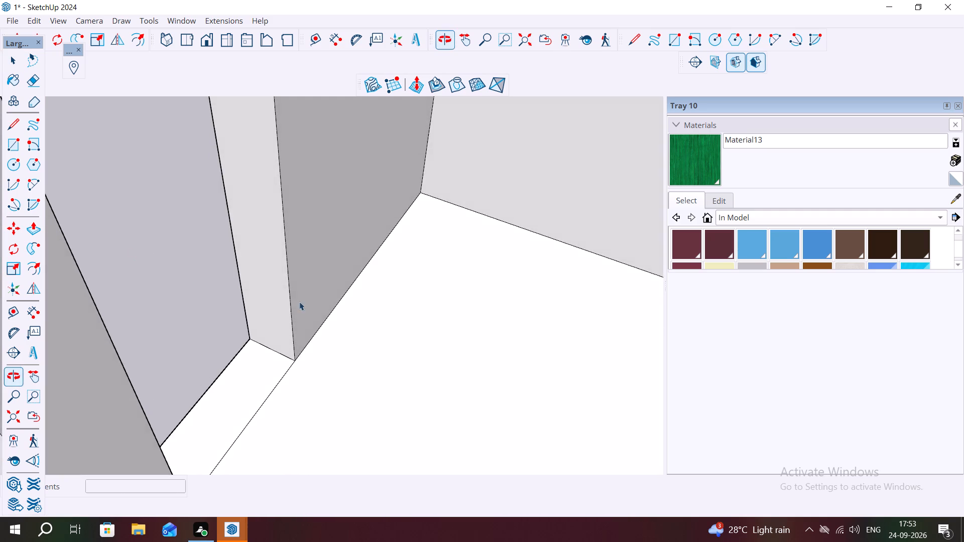
Delete the two stray edge segments on the roof at the building's inner corner.
scroll(338, 282, "down", 9)
scroll(391, 220, "down", 7)
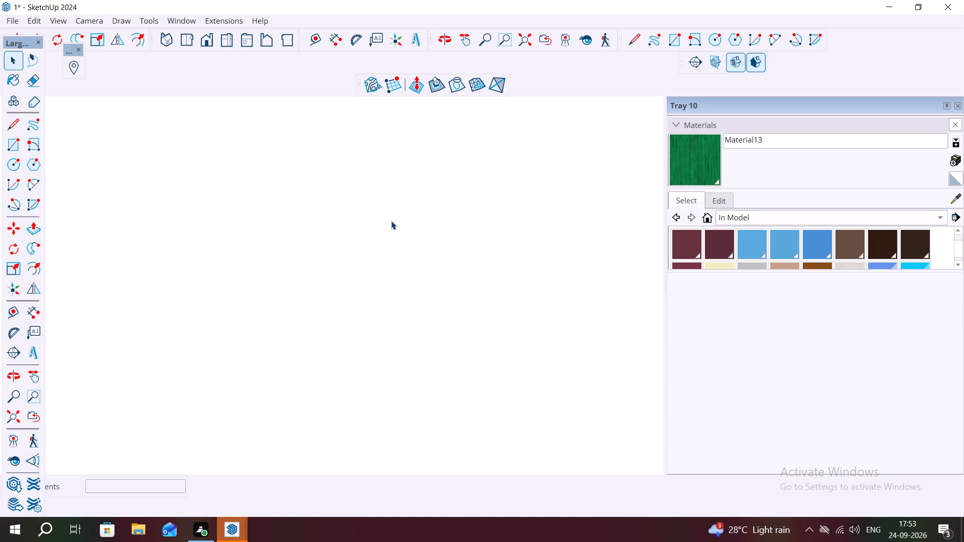
scroll(391, 221, "down", 10)
scroll(530, 524, "down", 20)
scroll(530, 524, "down", 1)
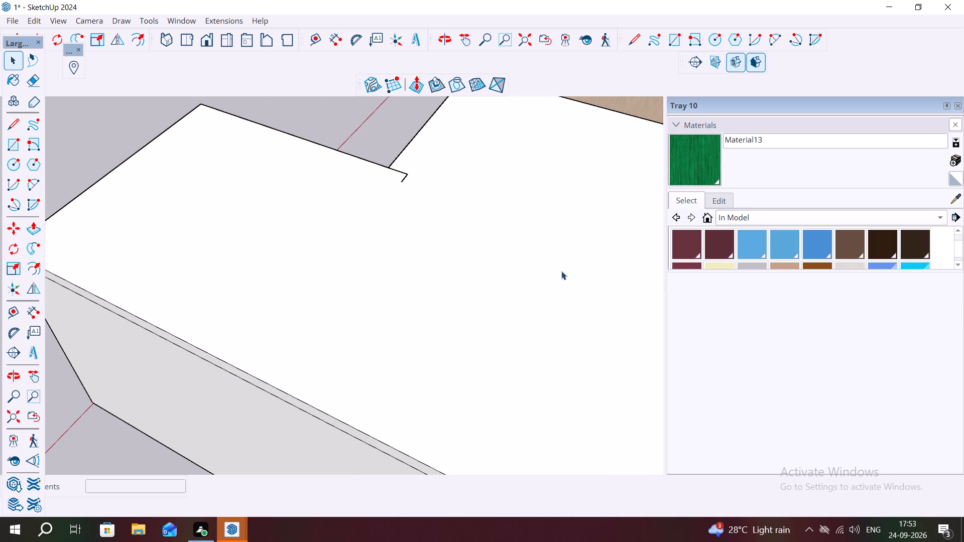
scroll(435, 204, "up", 9)
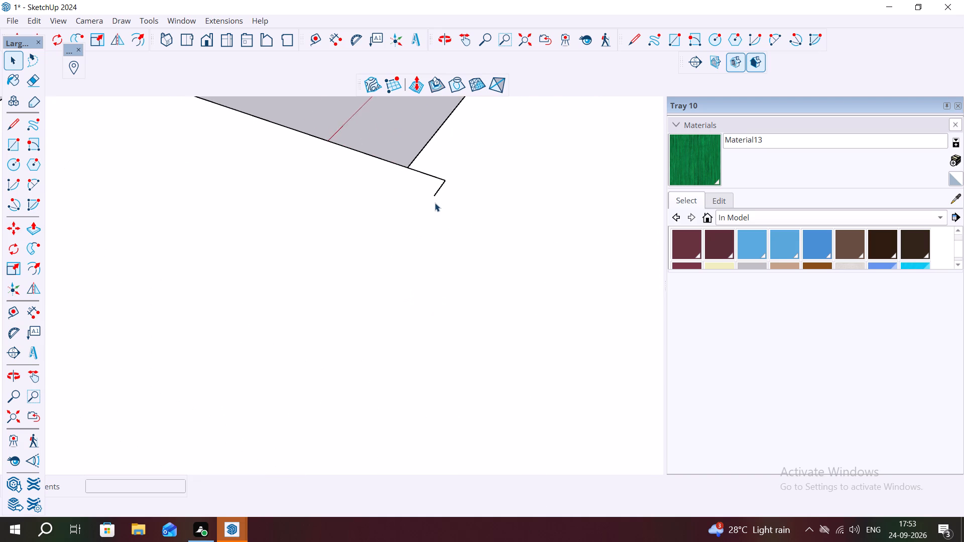
scroll(435, 203, "up", 5)
left_click(438, 181)
left_click(437, 182)
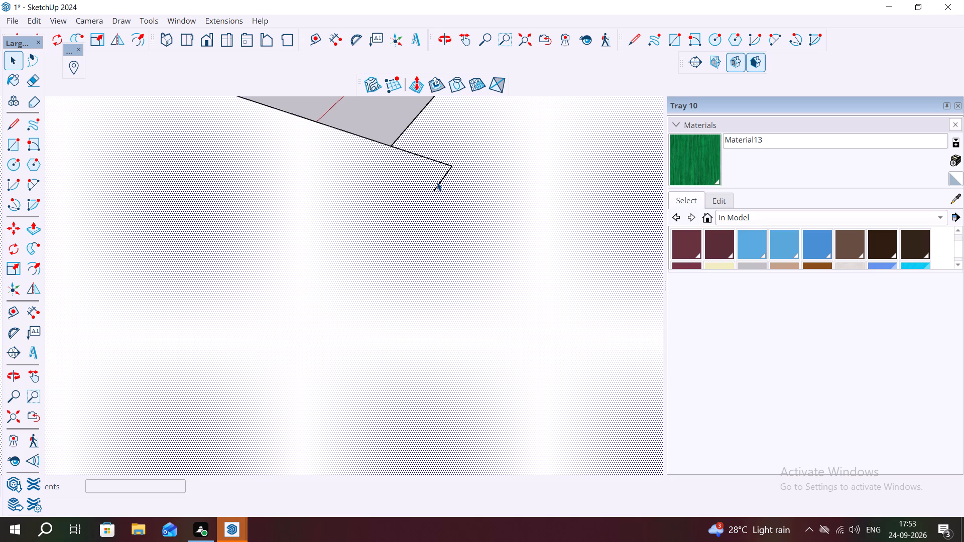
double_click(437, 182)
left_click(437, 183)
triple_click(437, 183)
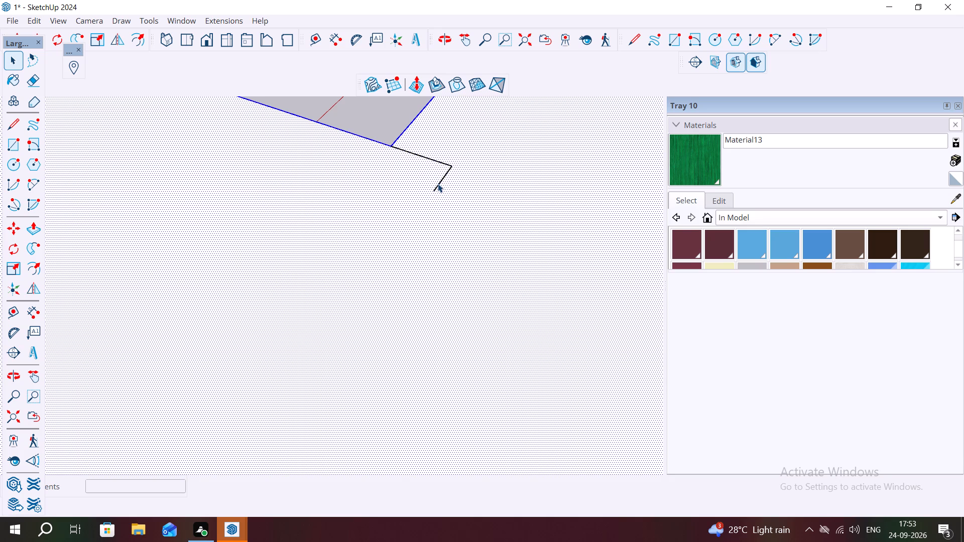
double_click(438, 184)
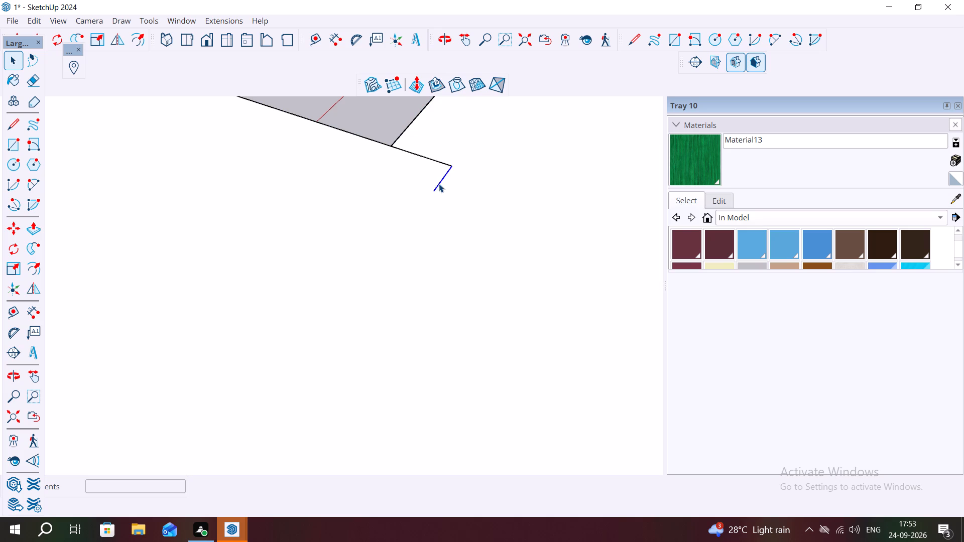
key("Delete")
double_click(440, 161)
key("Delete")
Cut away the blue wall face showing through the new window opening beside the door.
scroll(428, 166, "down", 4)
middle_click_drag(468, 181, 563, 168)
scroll(552, 181, "down", 13)
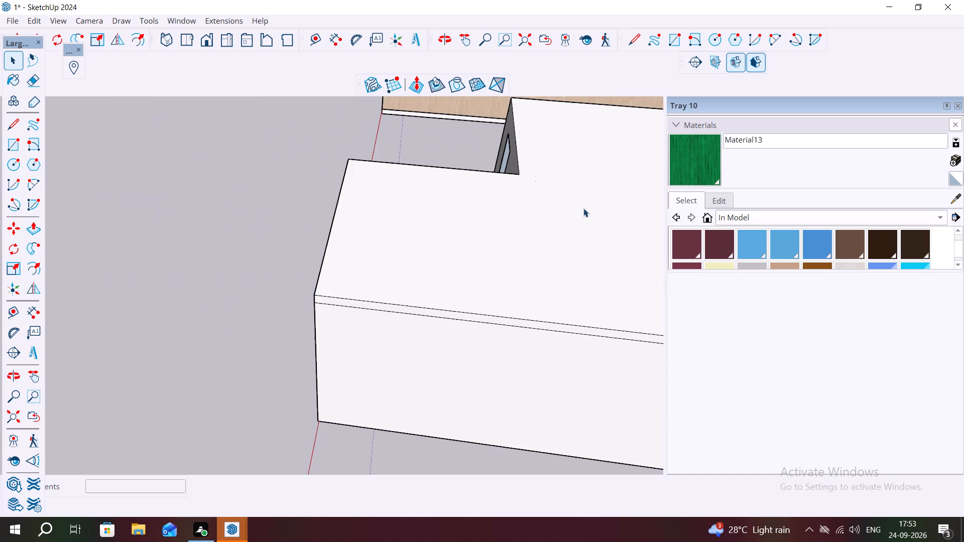
middle_click_drag(457, 205, 744, 266)
middle_click_drag(191, 132, 429, 108)
scroll(206, 157, "up", 4)
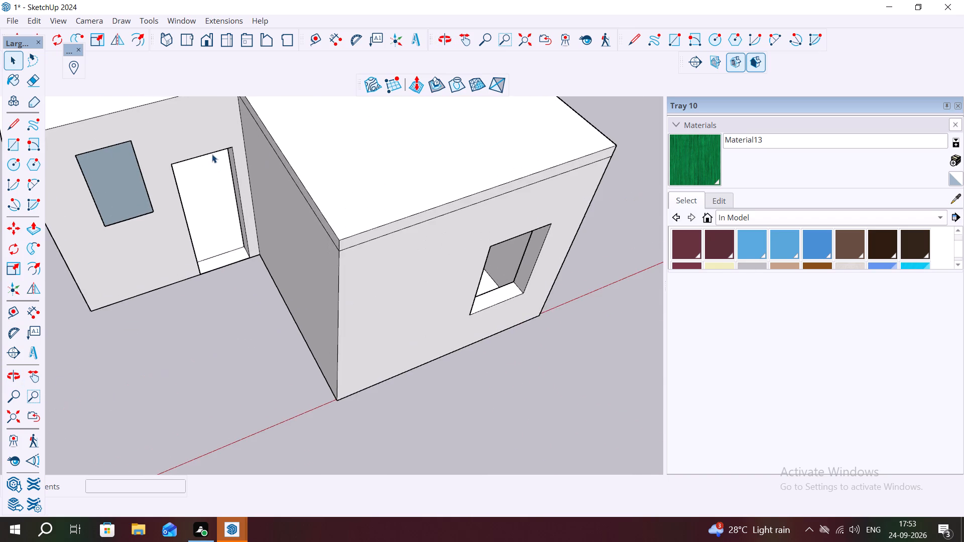
middle_click_drag(212, 152, 186, 127)
middle_click_drag(208, 174, 171, 142)
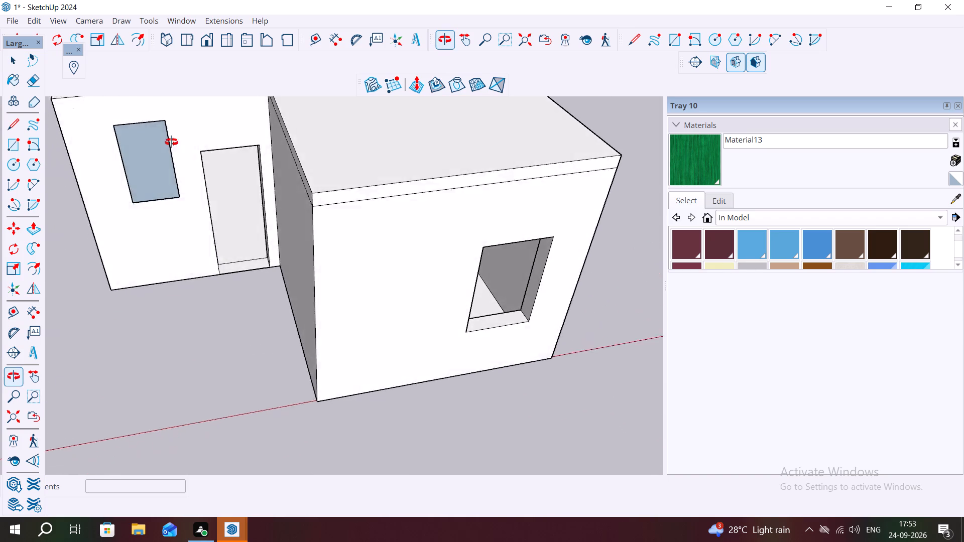
middle_click_drag(171, 142, 159, 67)
middle_click_drag(236, 233, 171, 198)
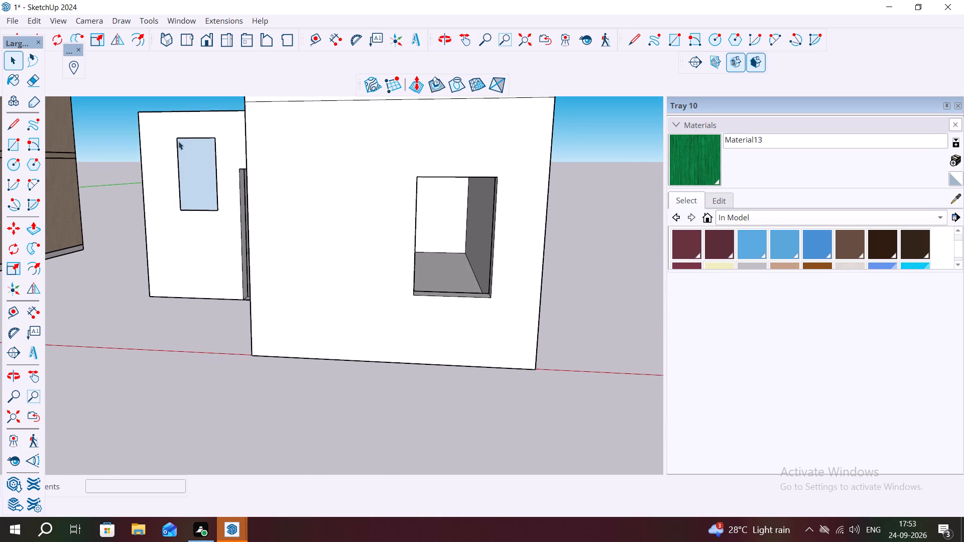
left_click(196, 152)
key("ctrl+x")
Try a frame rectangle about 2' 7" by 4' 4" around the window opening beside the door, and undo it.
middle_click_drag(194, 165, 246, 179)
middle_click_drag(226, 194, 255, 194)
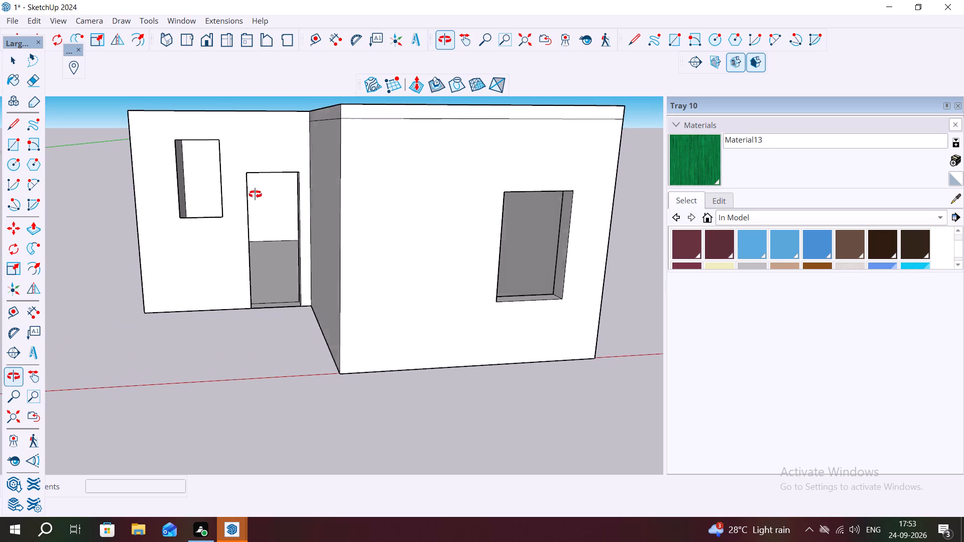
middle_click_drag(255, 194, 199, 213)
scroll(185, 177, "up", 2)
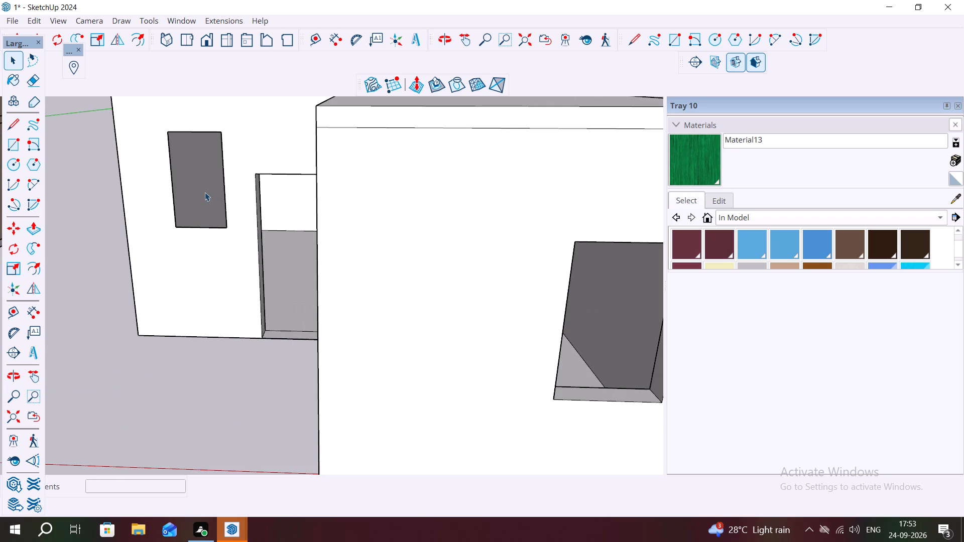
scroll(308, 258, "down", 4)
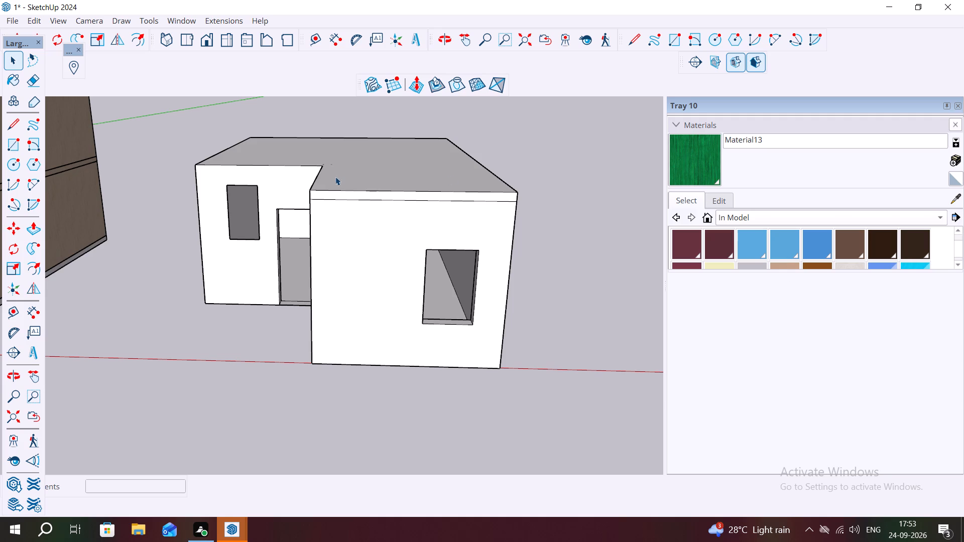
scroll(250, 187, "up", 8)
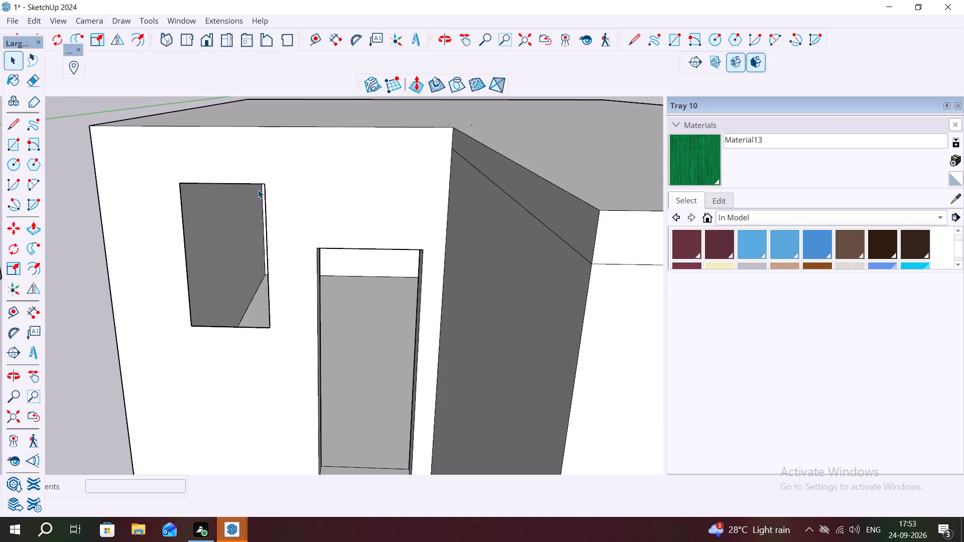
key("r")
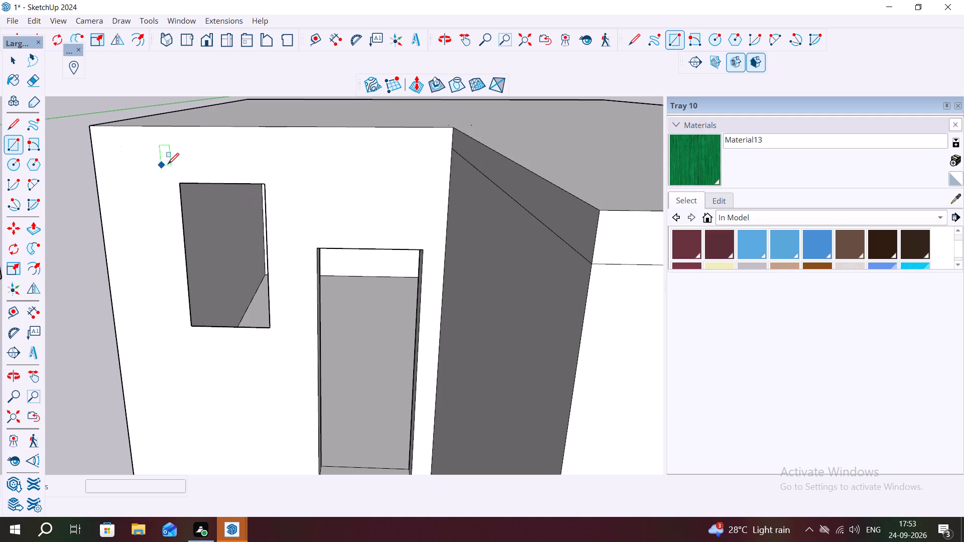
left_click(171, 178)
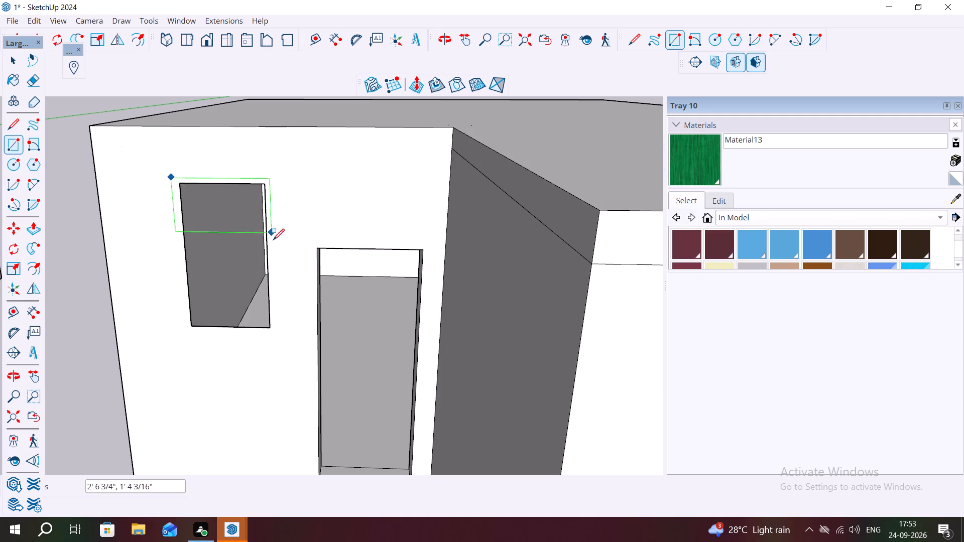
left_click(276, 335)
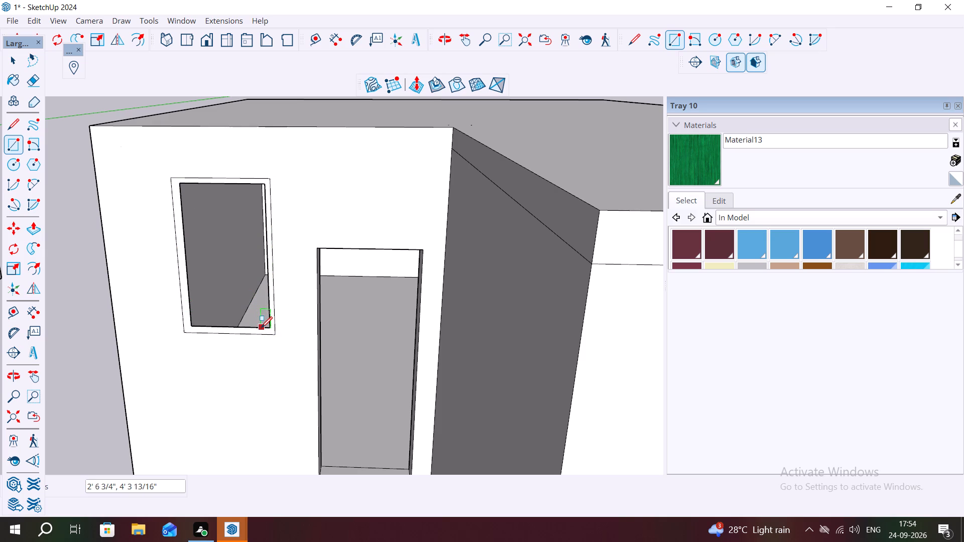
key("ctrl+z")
Build a raised frame around the window opening beside the door from a rectangle about 2' 8" by 4' 6", extruded 2".
middle_click_drag(279, 313, 299, 313)
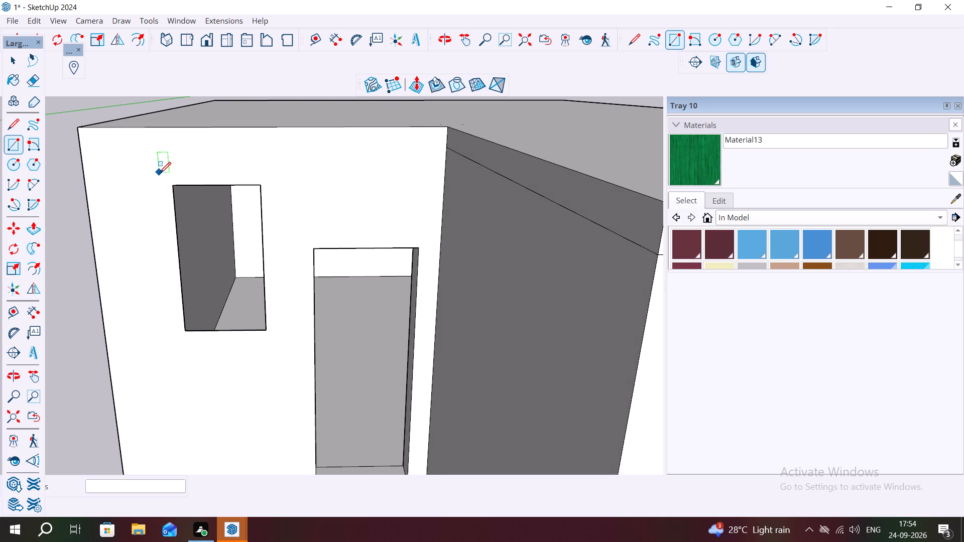
left_click(163, 178)
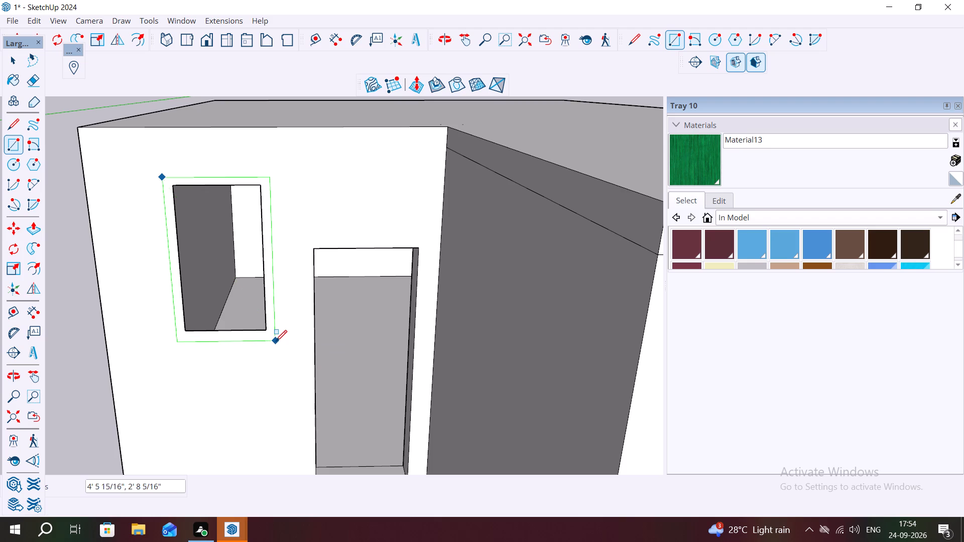
left_click(275, 340)
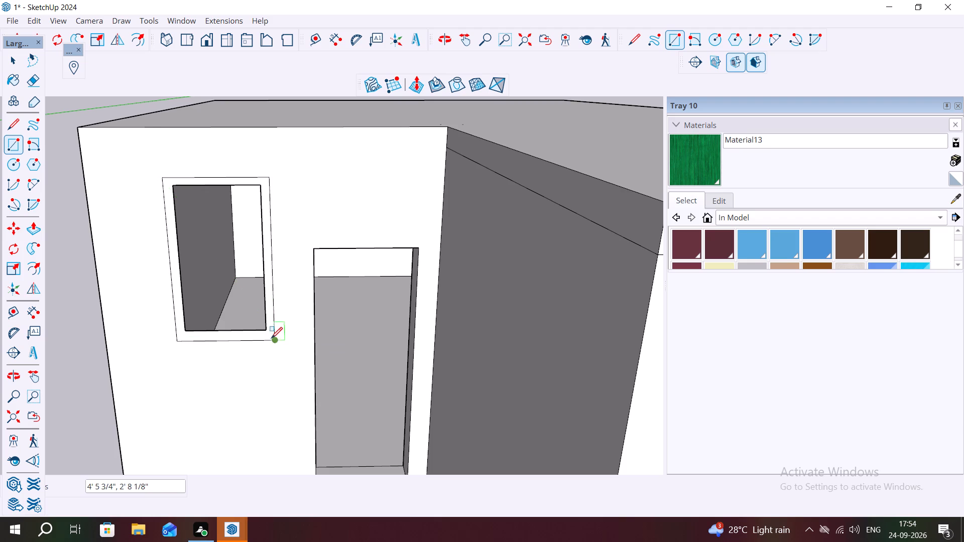
key("space")
left_click(267, 336)
key("p")
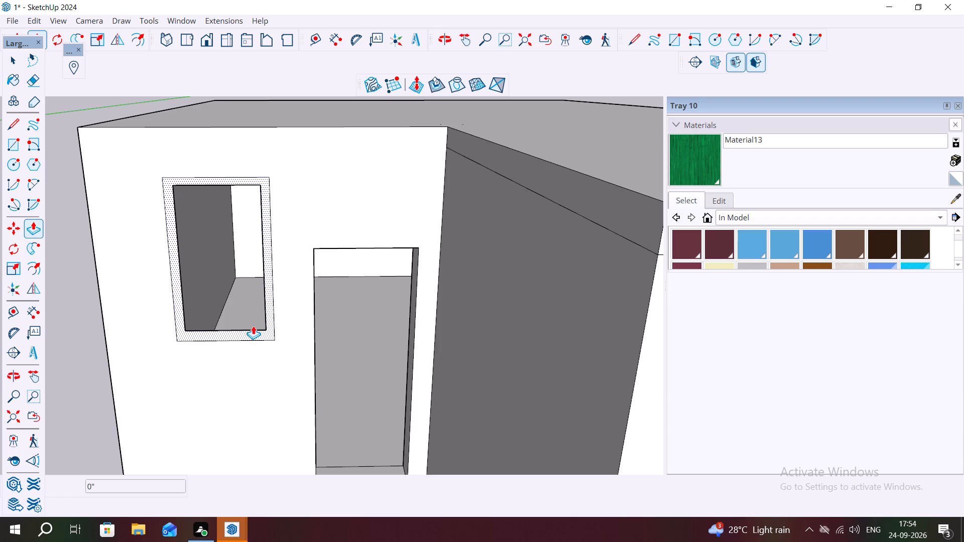
left_click(254, 330)
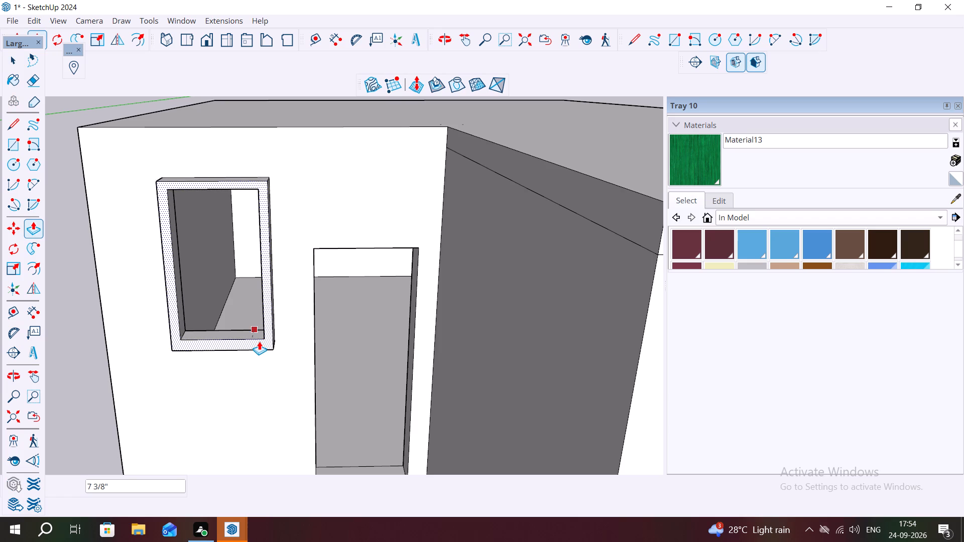
key("2")
key("shift+quotedbl")
key("Return")
Draw a rectangle about 2' 11" by 4' 6" corner to corner across the window opening in the projecting wing's end wall.
middle_click_drag(250, 335, 330, 459)
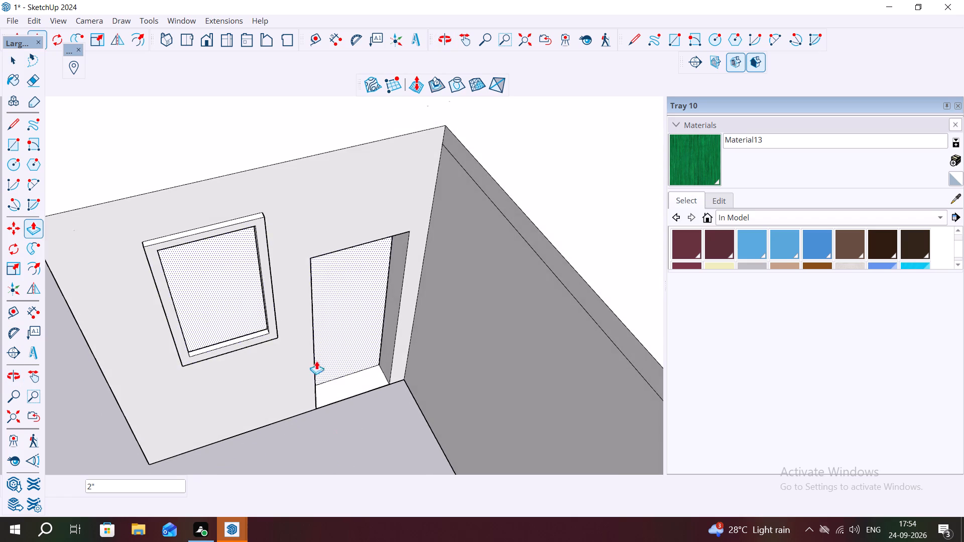
scroll(327, 353, "down", 2)
middle_click_drag(306, 353, 216, 217)
scroll(263, 249, "down", 2)
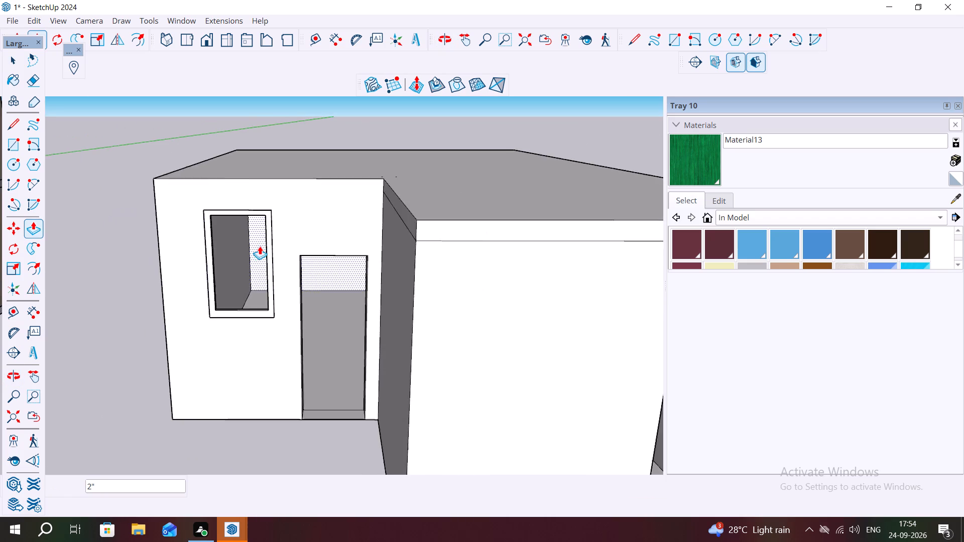
scroll(260, 246, "down", 4)
scroll(414, 270, "up", 6)
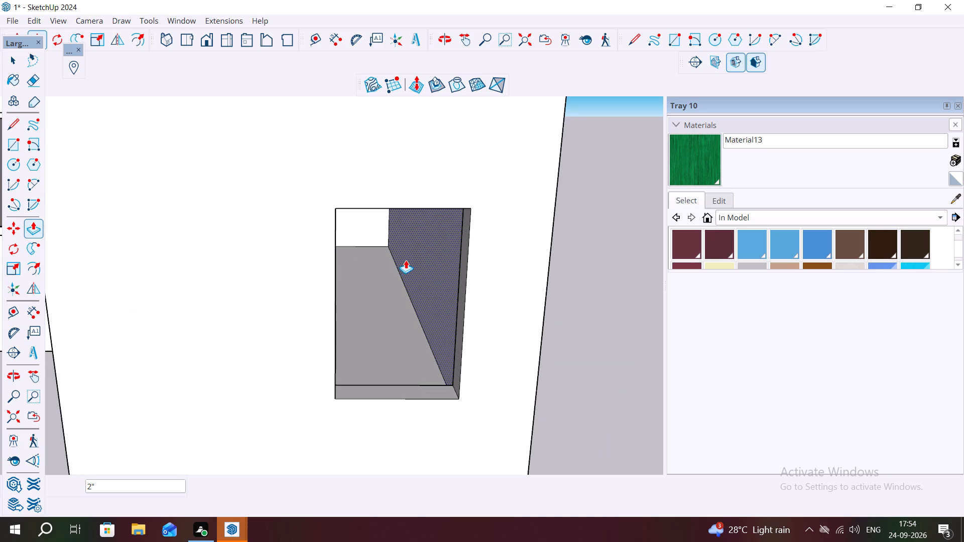
scroll(387, 257, "up", 2)
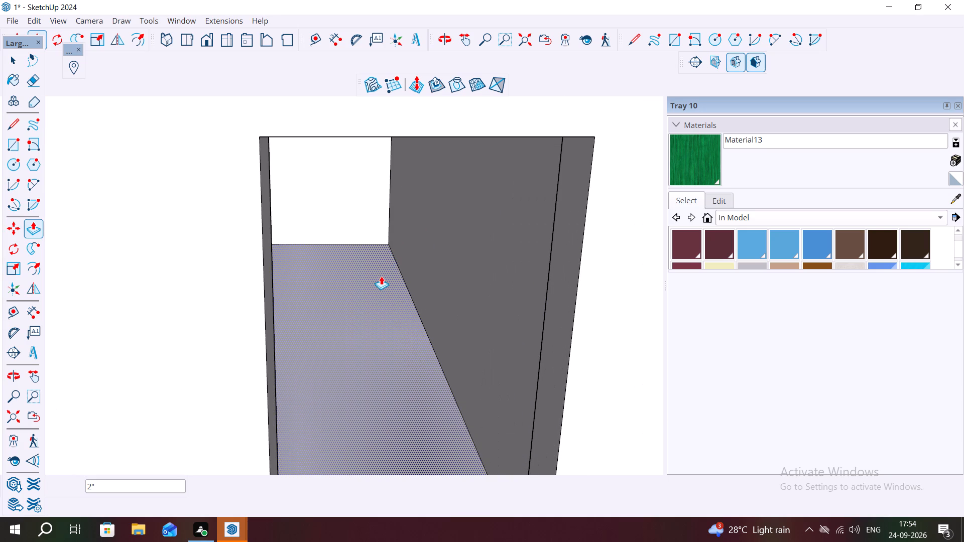
scroll(369, 265, "down", 9)
scroll(377, 254, "up", 3)
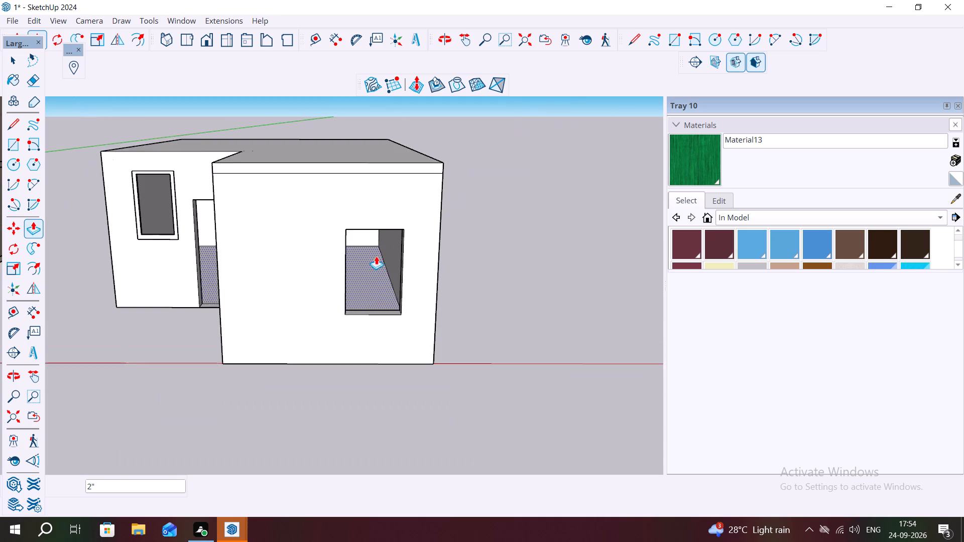
scroll(376, 256, "up", 3)
key("r")
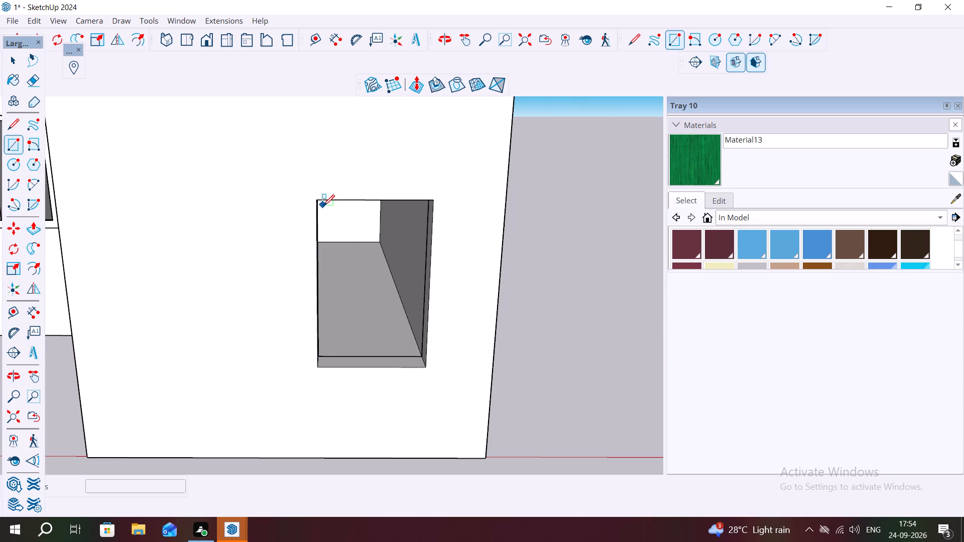
left_click(317, 204)
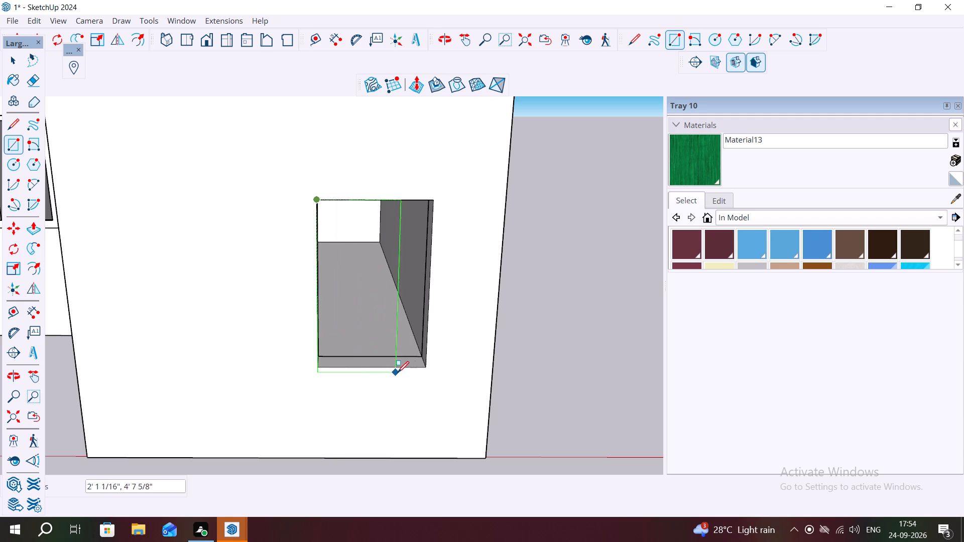
left_click(424, 368)
Offset the new window face's outline inward by about 2 9/16" to form the outer frame.
key("space")
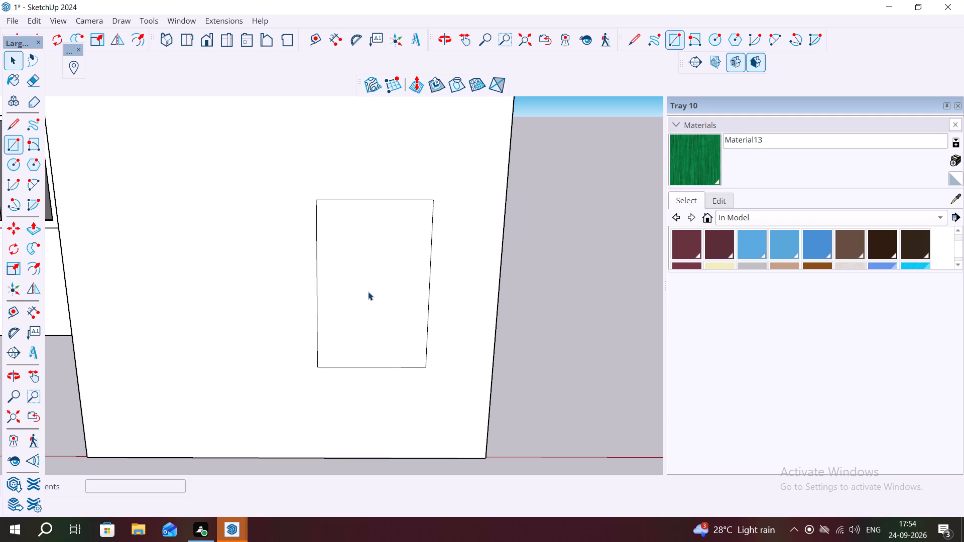
left_click(368, 292)
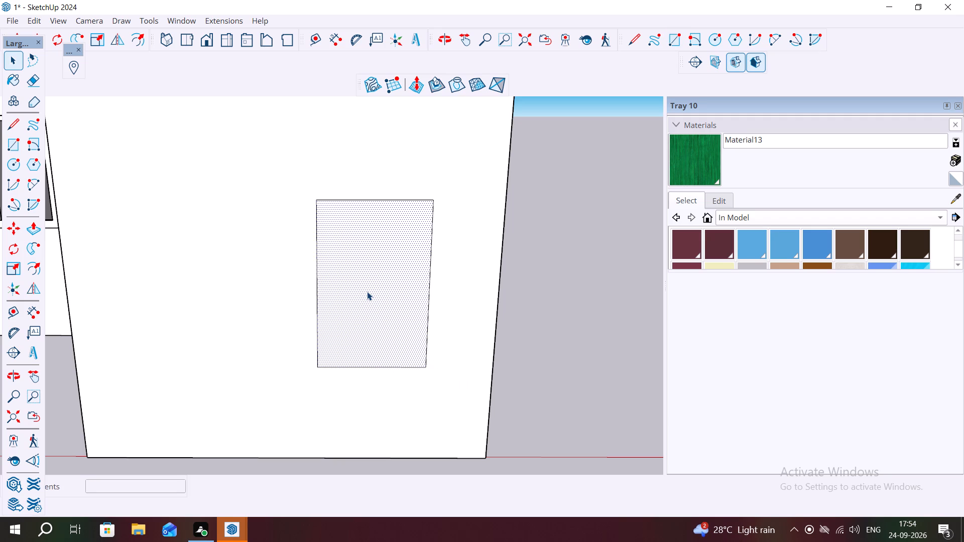
key("f")
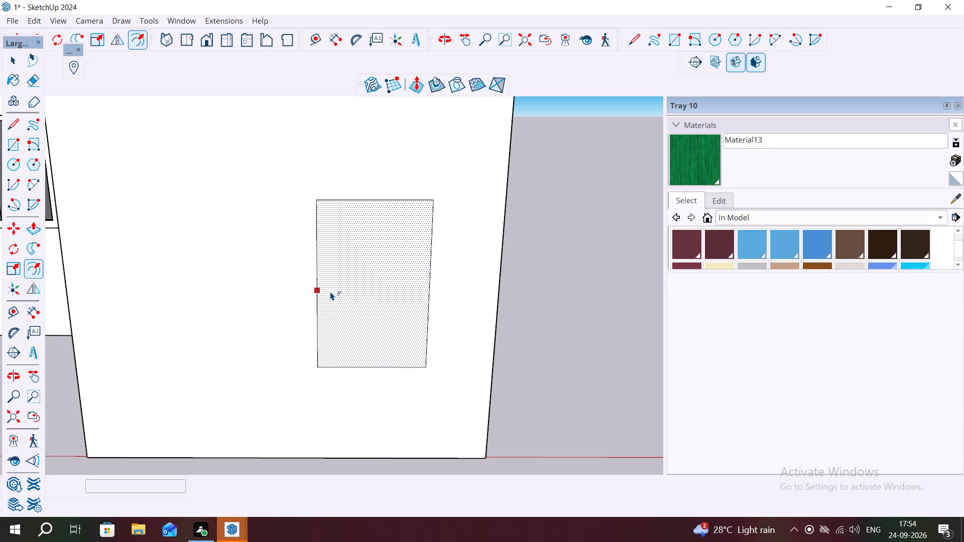
left_click(320, 292)
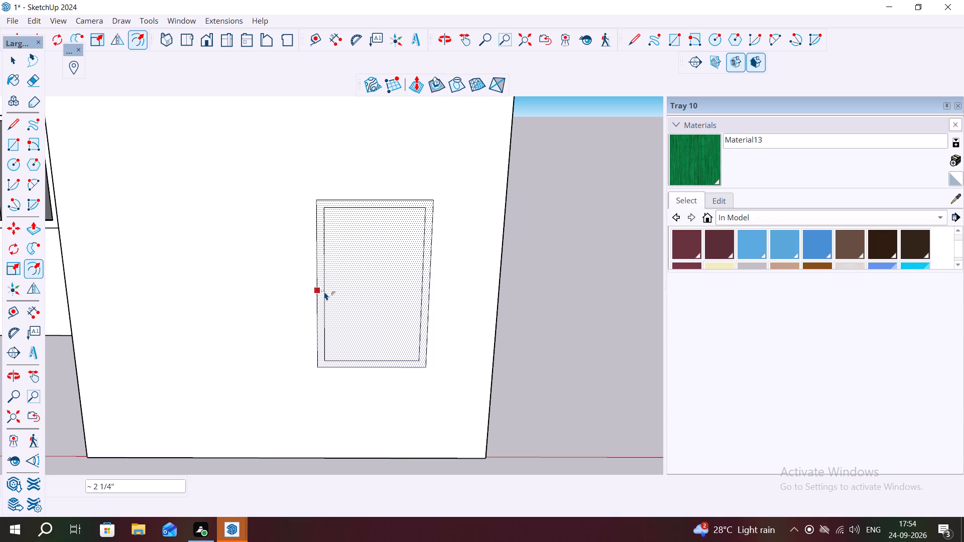
left_click(326, 292)
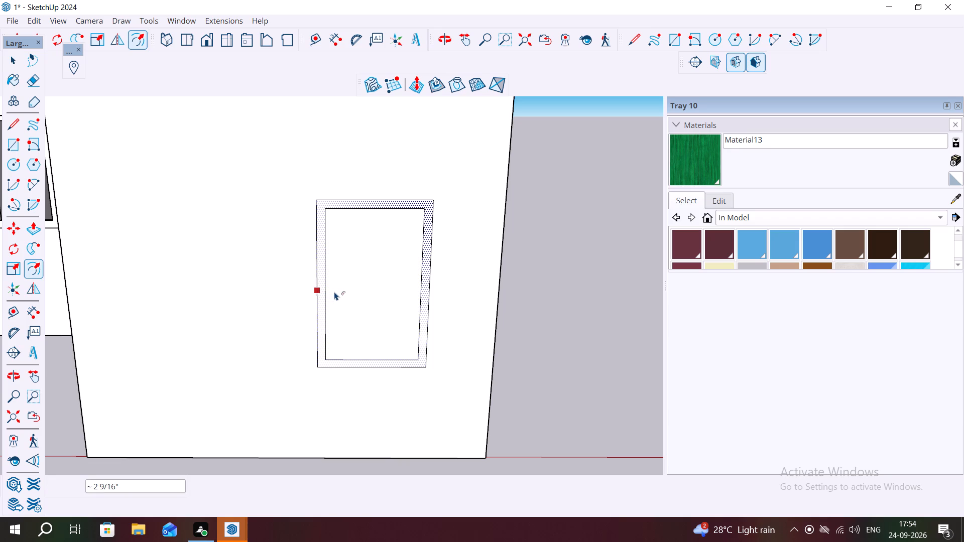
key("space")
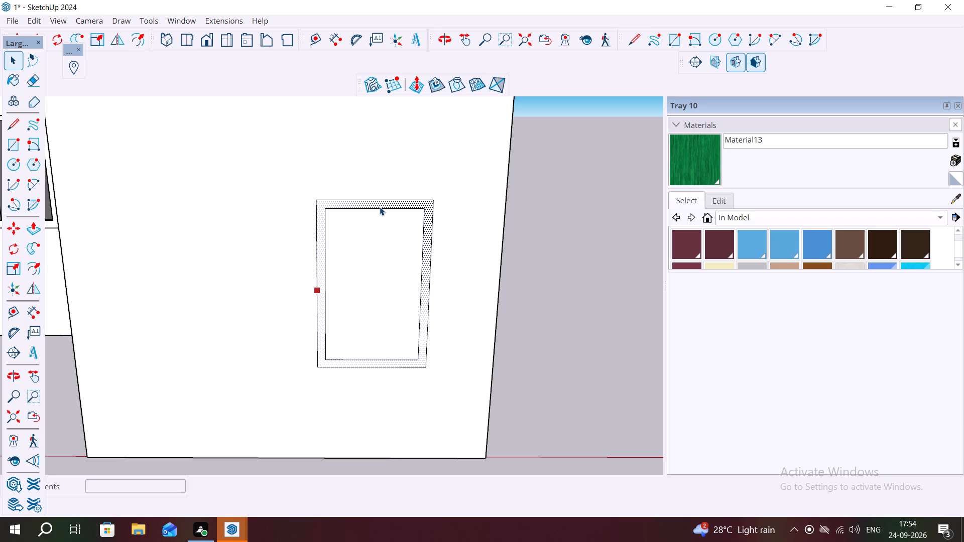
Divide the inner window face into two halves with a vertical line between the midpoints of its top and bottom edges.
key("l")
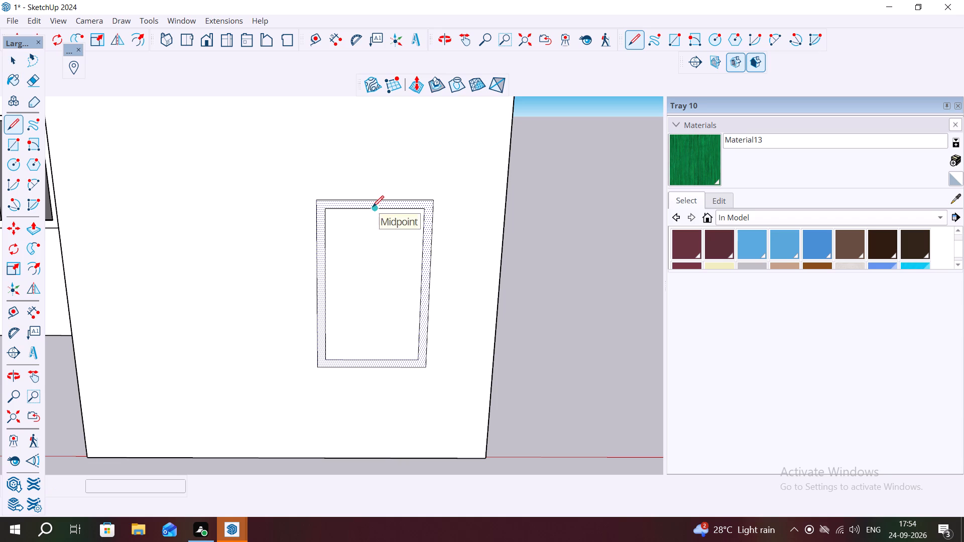
left_click(373, 211)
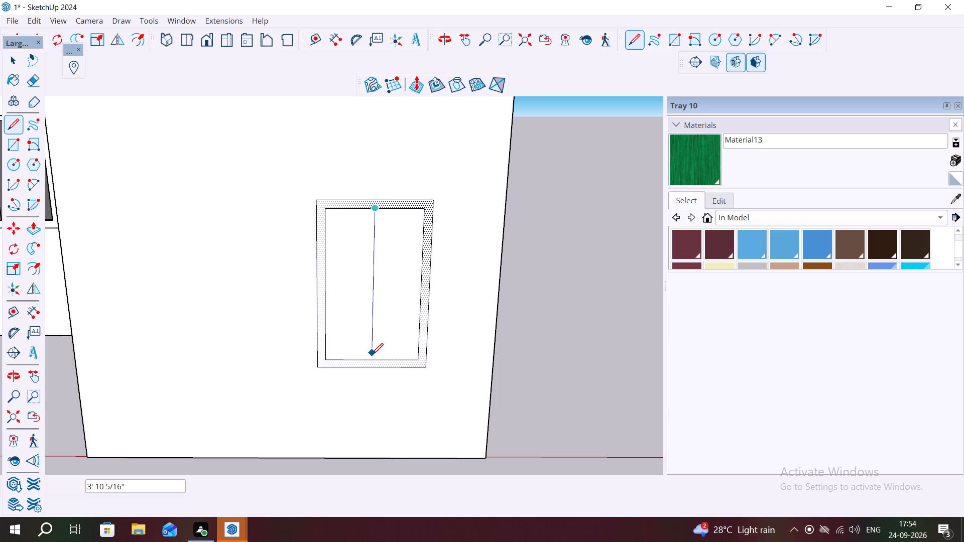
left_click(371, 361)
key("Escape")
Offset both window halves inward by about 2 3/16" to form the two sash frames.
key("space")
left_click(345, 317)
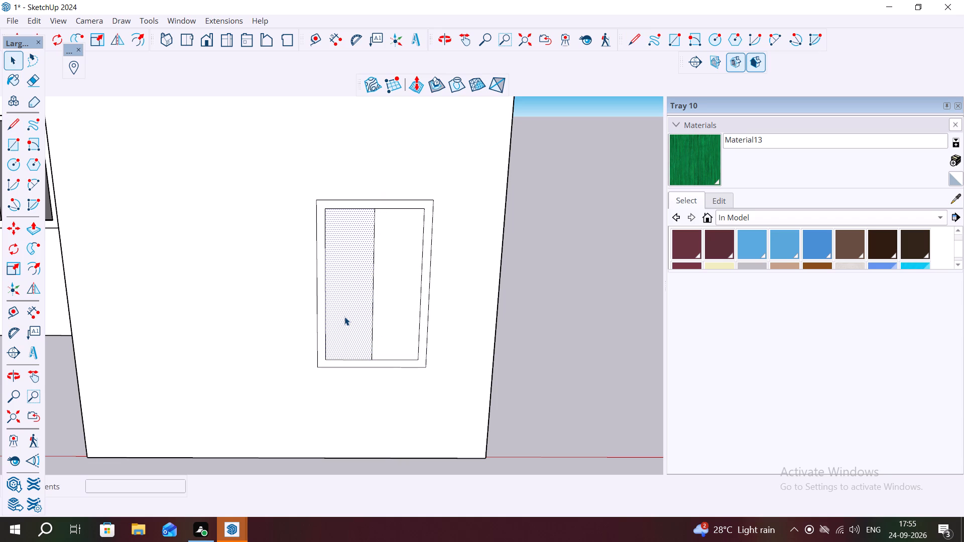
key("f")
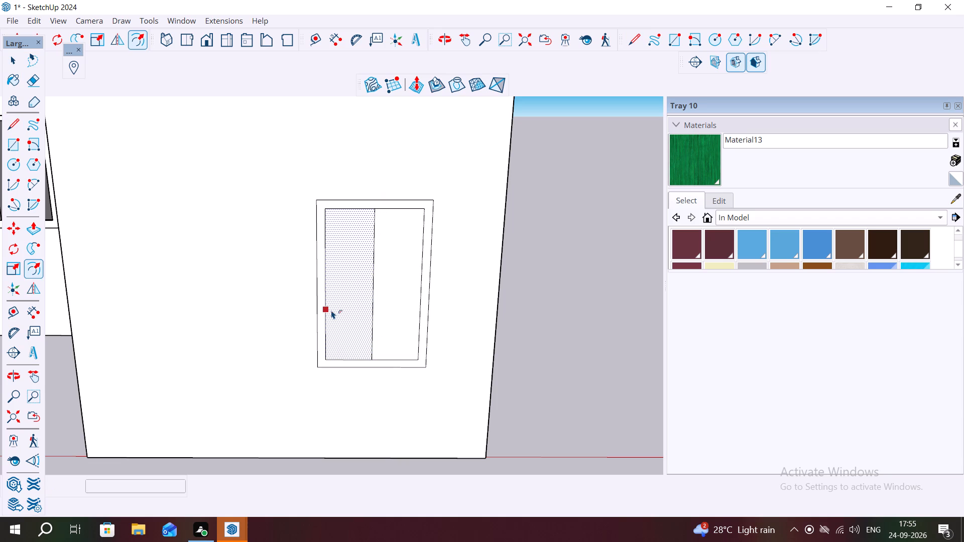
left_click(331, 310)
left_click(332, 305)
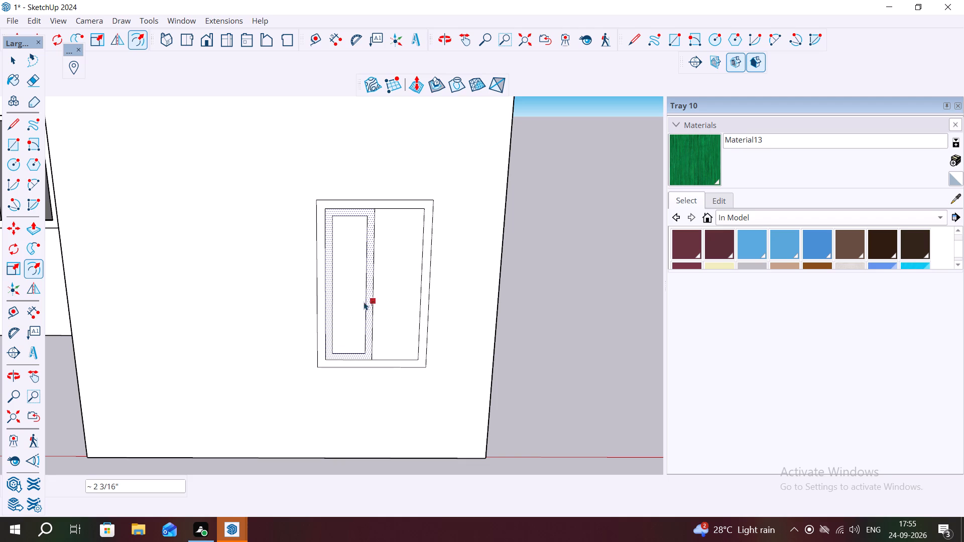
key("Escape")
key("space")
left_click(381, 302)
key("f")
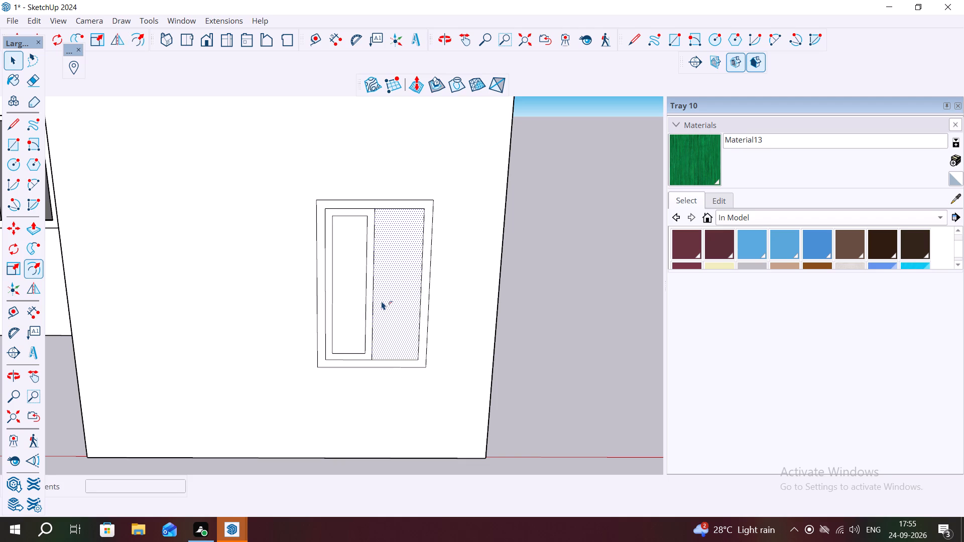
double_click(379, 301)
key("Escape")
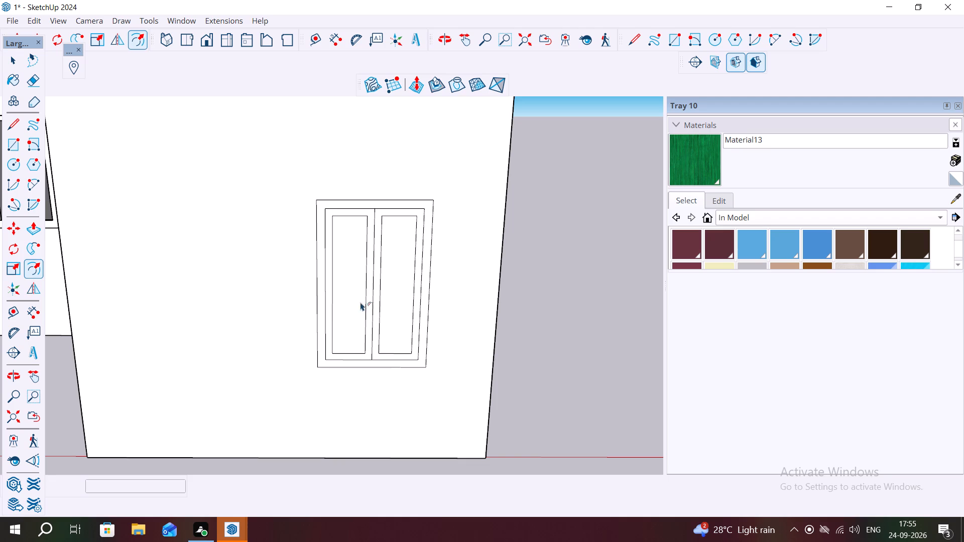
key("space")
key("Escape")
Create a new near-black material based on Formica Laminate Dark, darkening its colour and keeping the texture image.
scroll(343, 259, "down", 2)
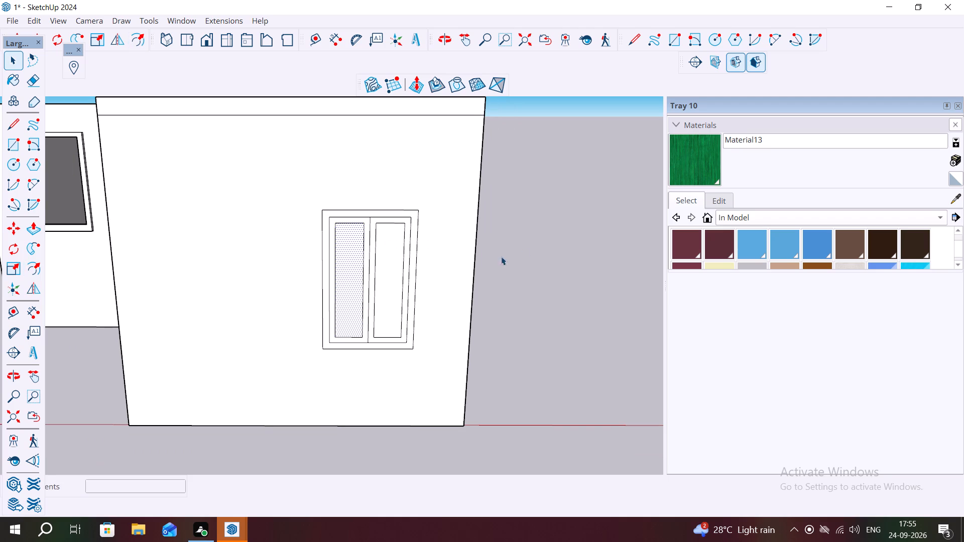
key("Escape")
scroll(379, 220, "up", 5)
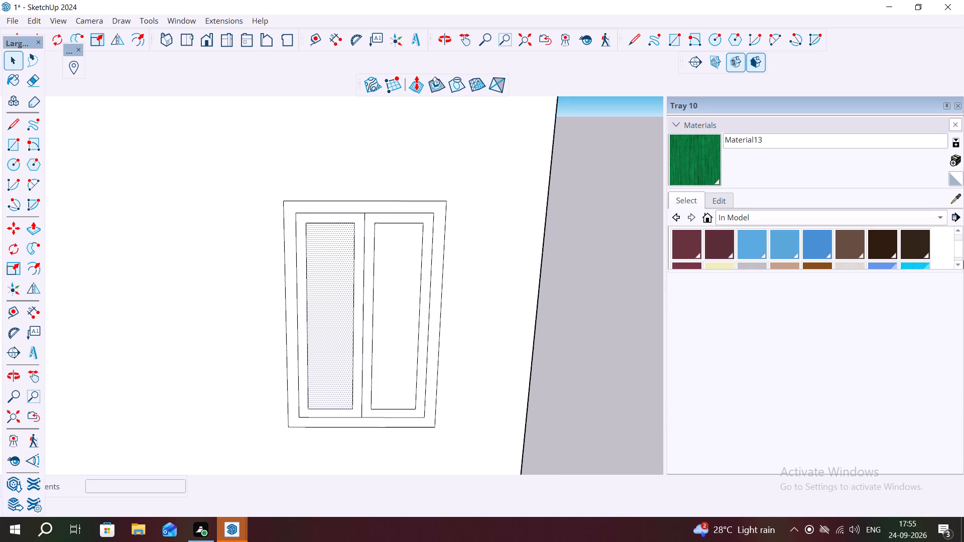
scroll(892, 245, "down", 2)
scroll(881, 245, "up", 6)
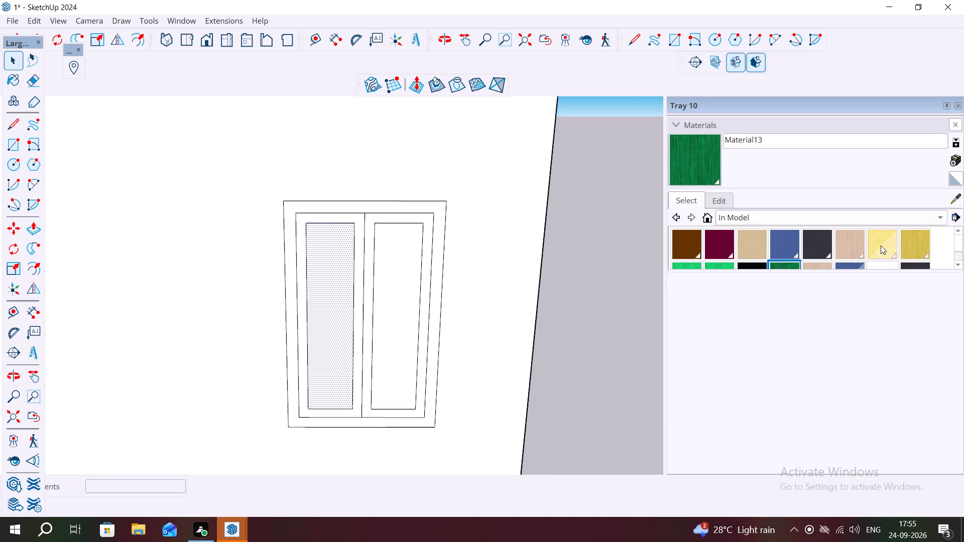
scroll(881, 245, "up", 3)
left_click(816, 242)
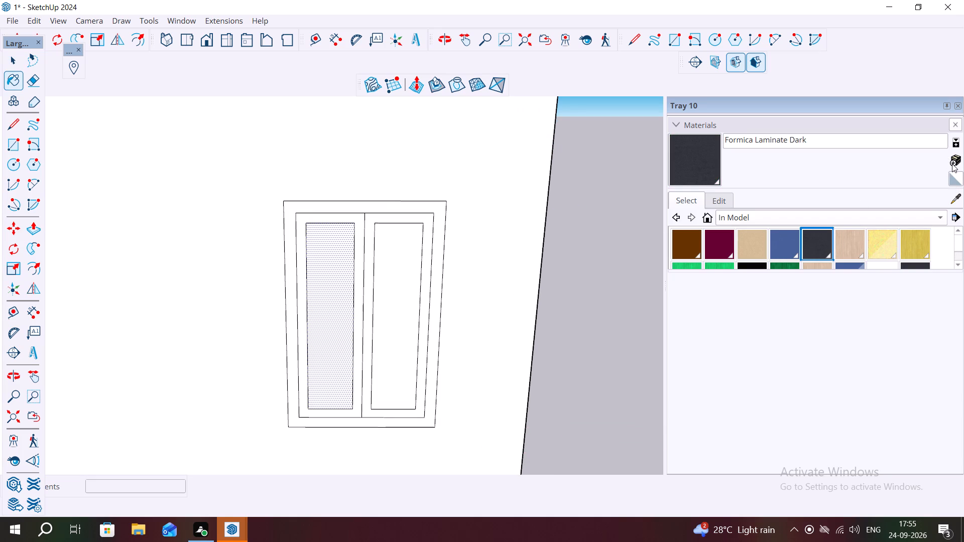
left_click(952, 164)
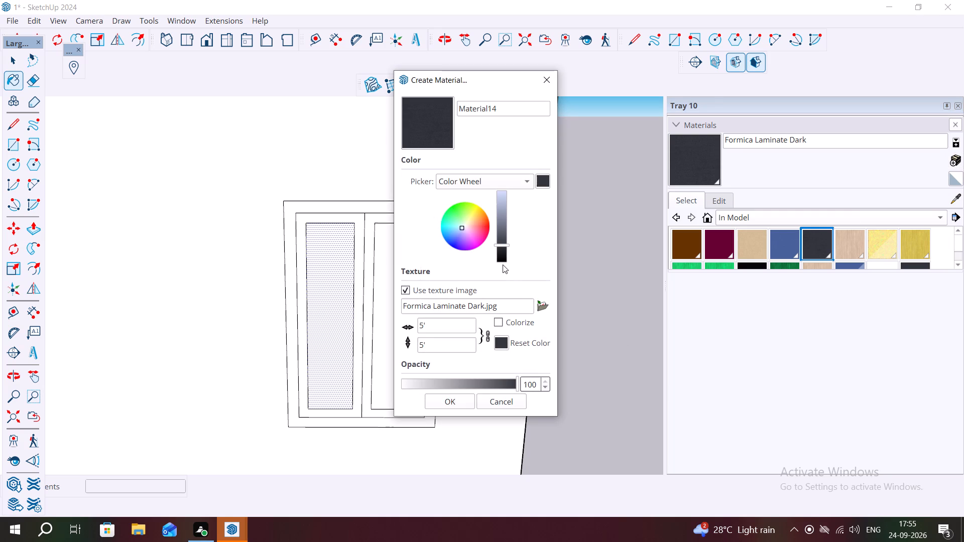
left_click(502, 258)
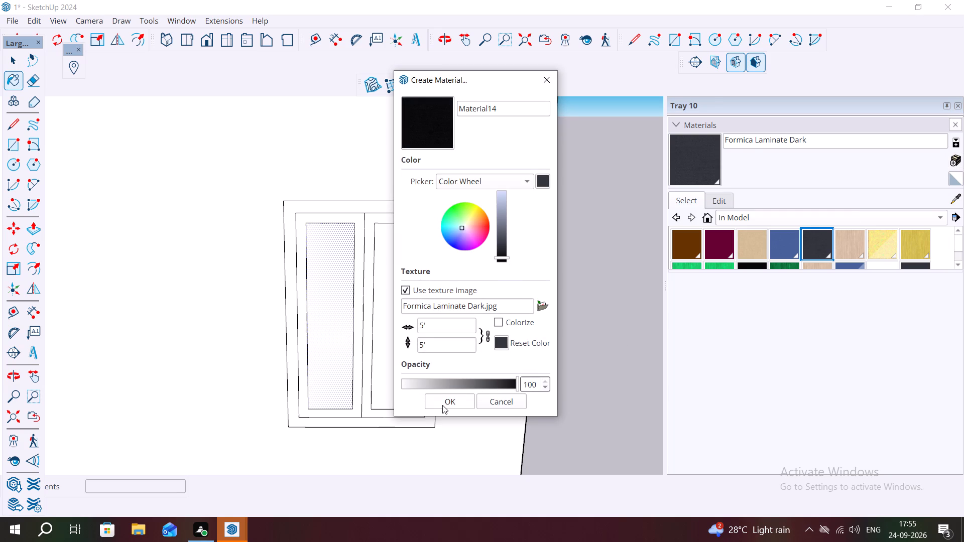
left_click(445, 404)
Paint the two sash frames of the end-wall window with the new black laminate material.
scroll(366, 376, "up", 2)
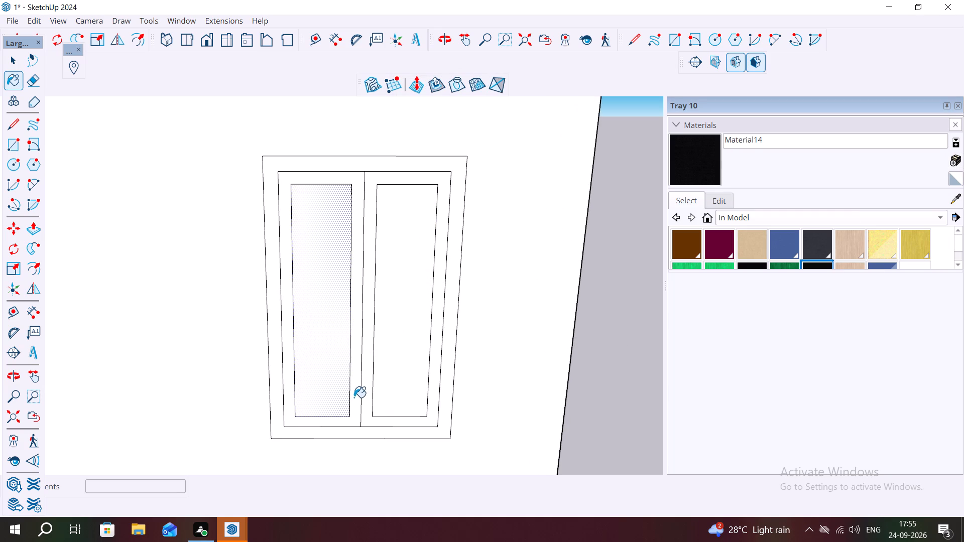
left_click(354, 397)
left_click(364, 409)
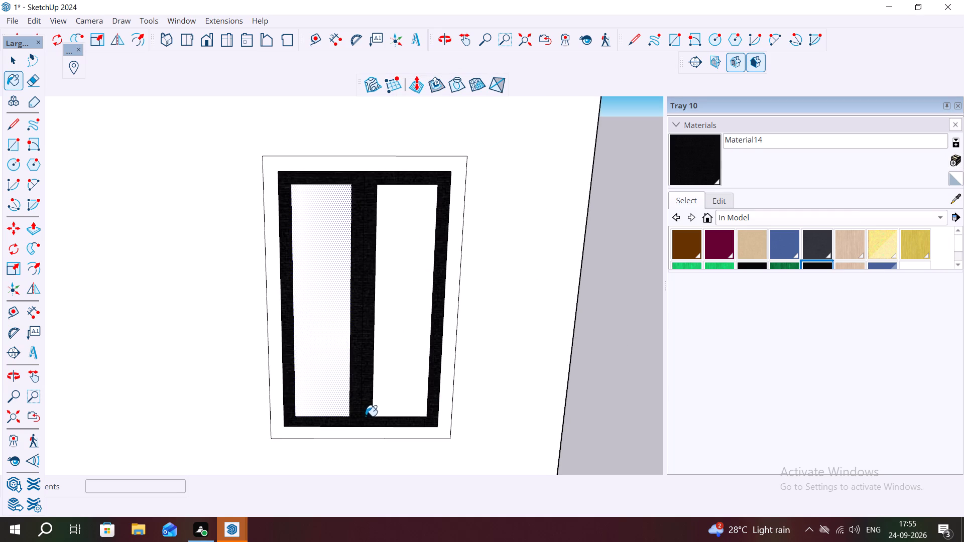
Paint the outer frame of the end-wall window with the brown in-model material Teddy_SkinShadow.
key("Escape")
key("space")
scroll(824, 252, "down", 2)
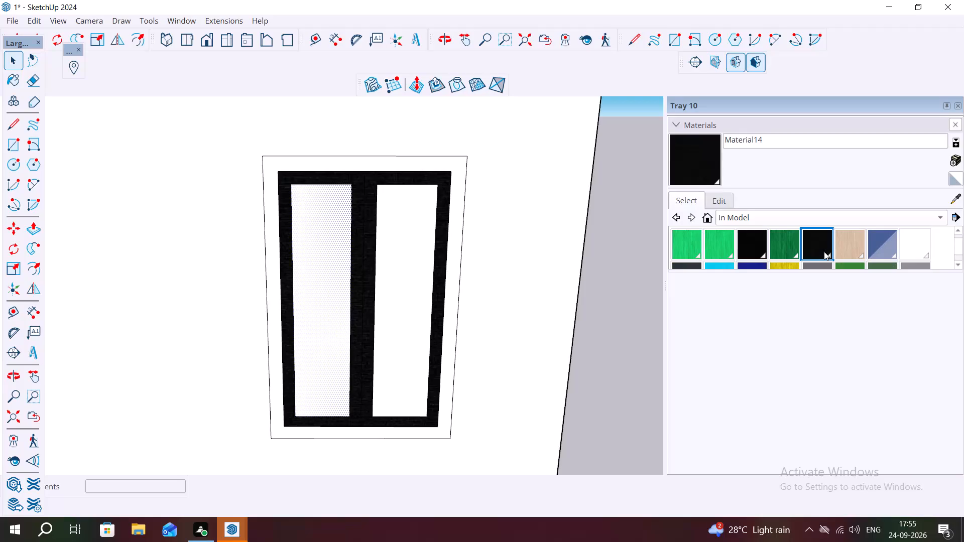
scroll(824, 251, "down", 2)
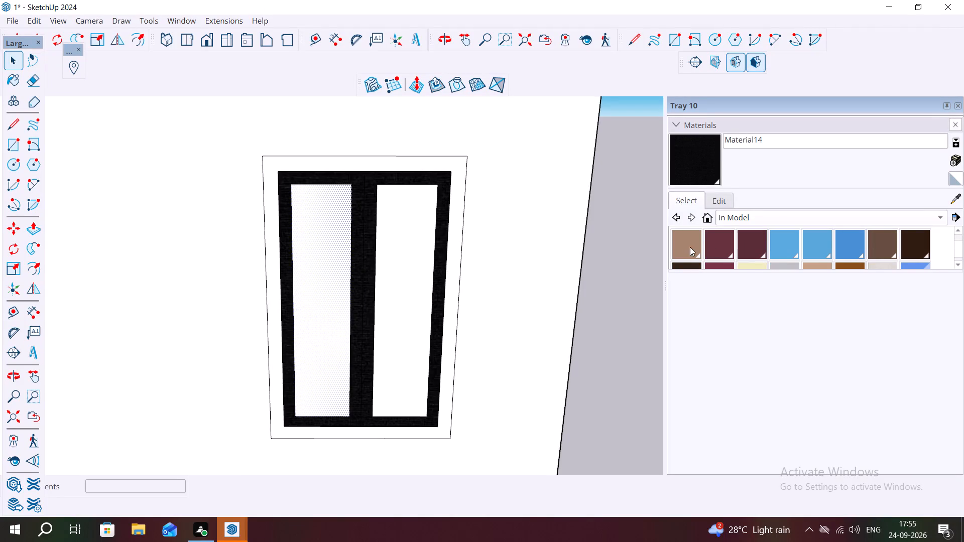
scroll(767, 251, "down", 1)
left_click(841, 243)
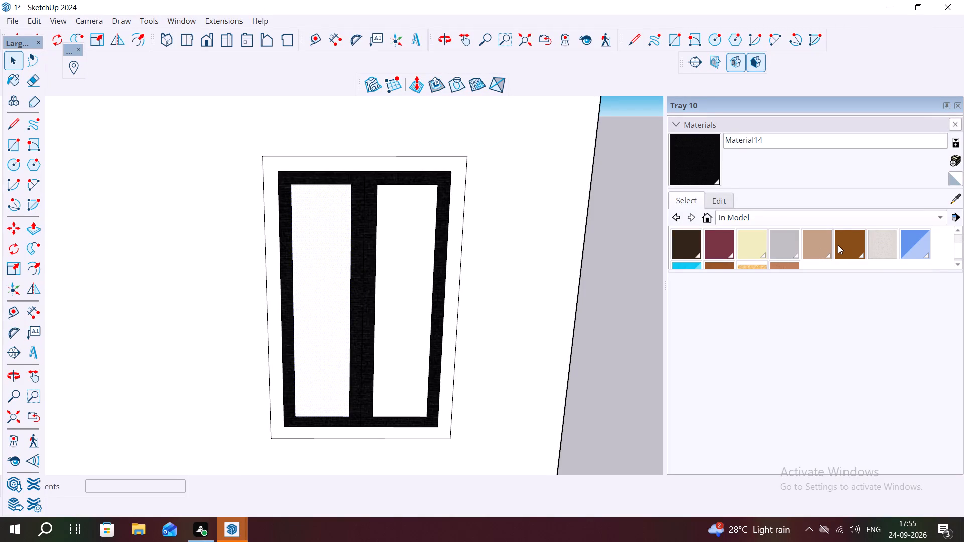
scroll(462, 311, "up", 1)
left_click(449, 322)
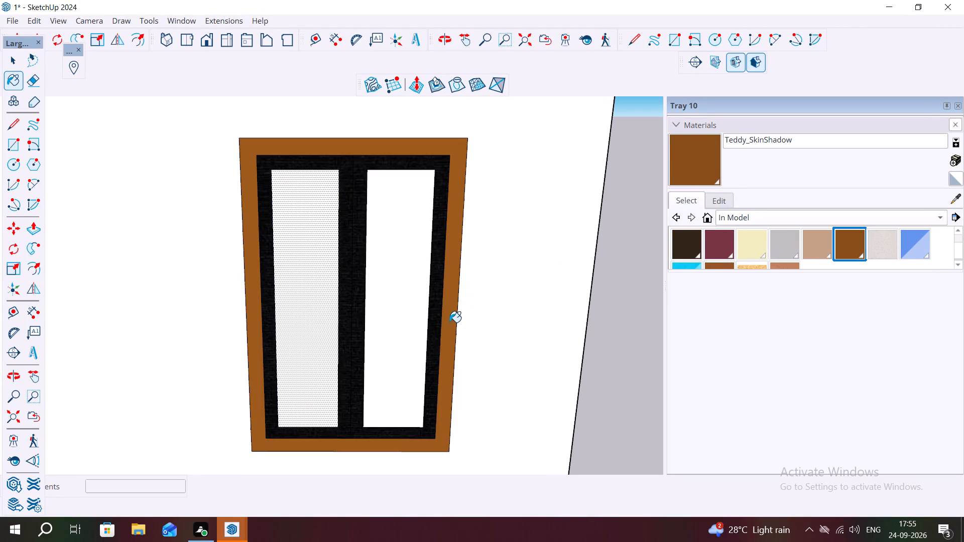
key("Escape")
key("space")
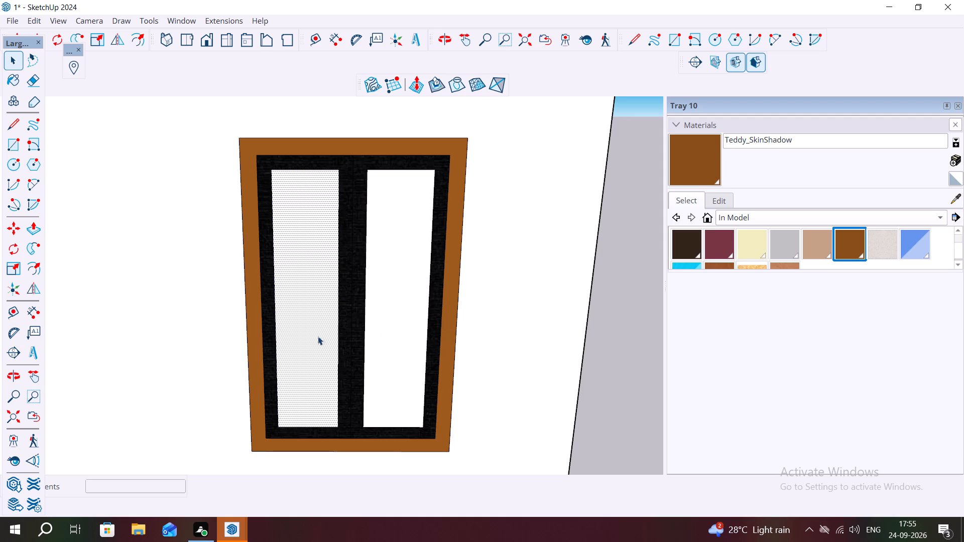
Paint both panes of the end-wall window with Translucent Glass Blue from the Glass and Mirrors collection.
left_click(318, 336)
left_click(768, 215)
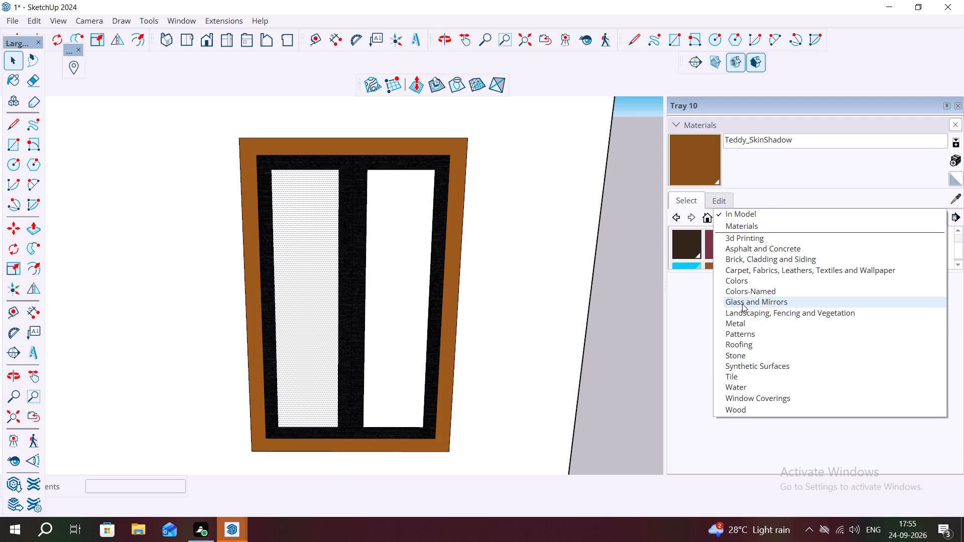
left_click(742, 304)
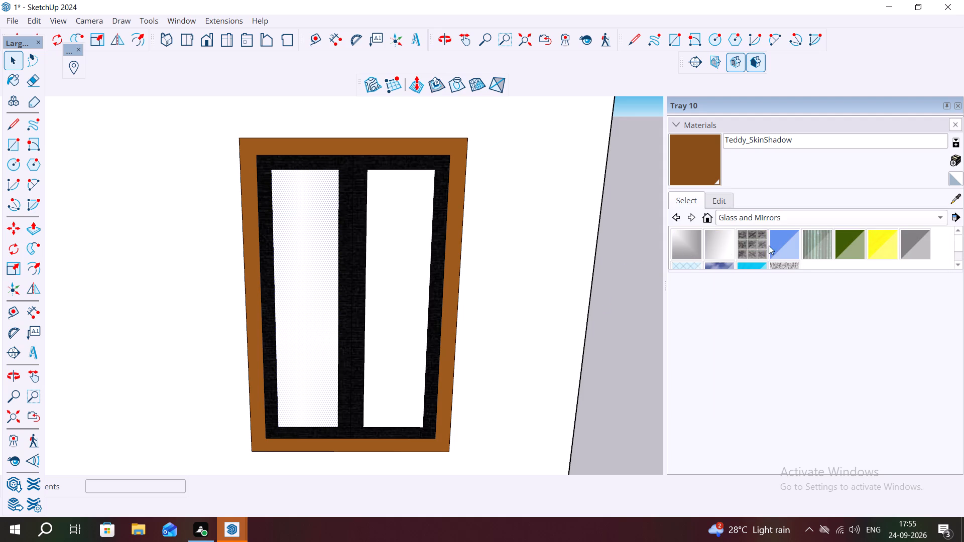
left_click(781, 243)
left_click(315, 334)
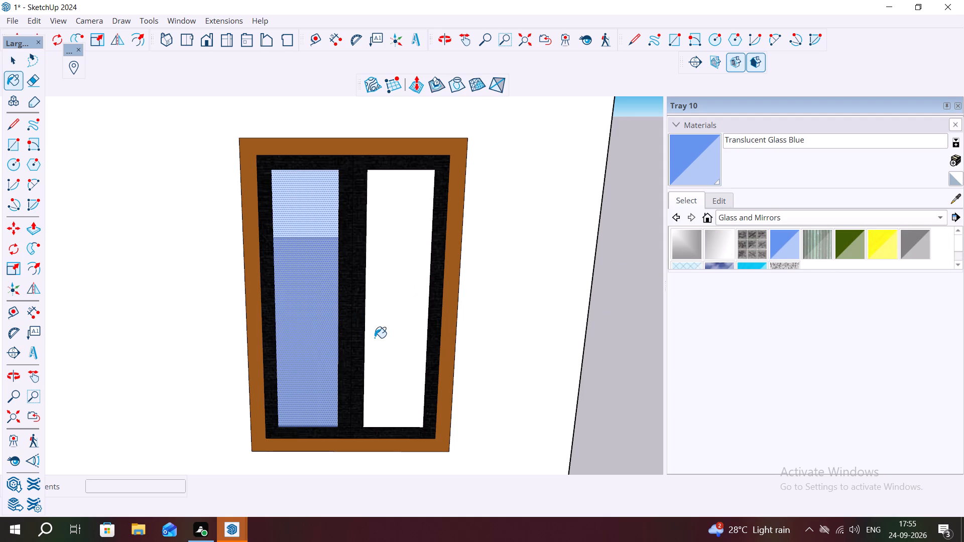
left_click(375, 337)
scroll(389, 335, "down", 6)
key("space")
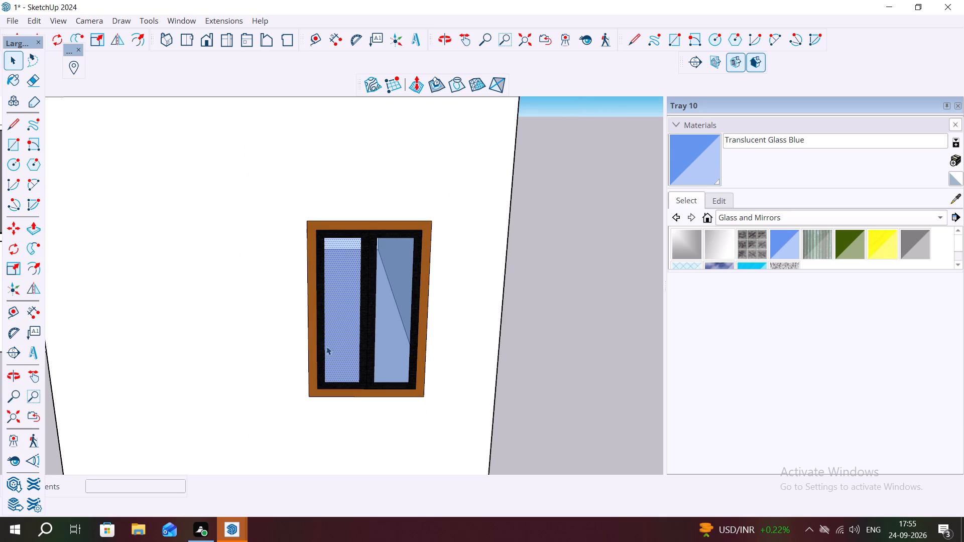
Push/Pull the brown outer frame of the end-wall window outward by 3".
left_click(314, 362)
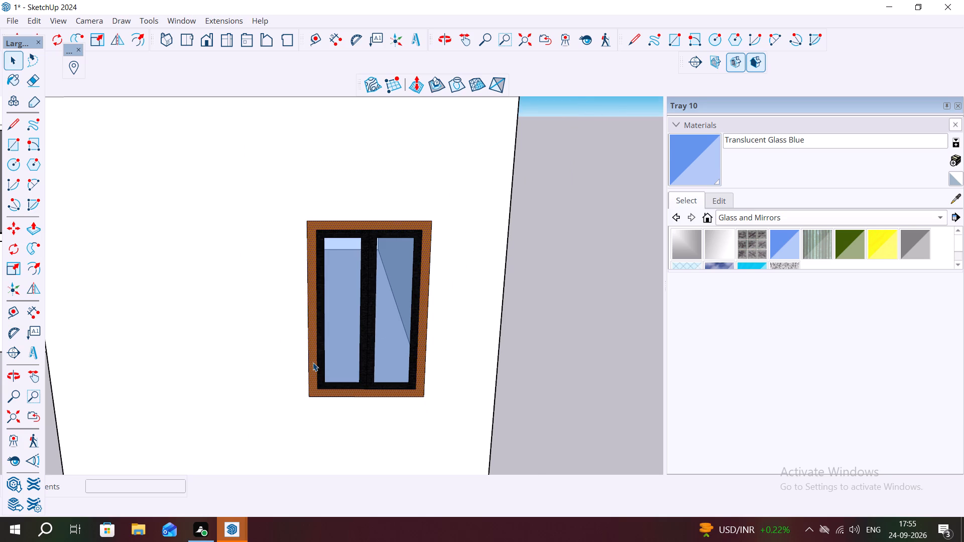
key("p")
left_click(313, 362)
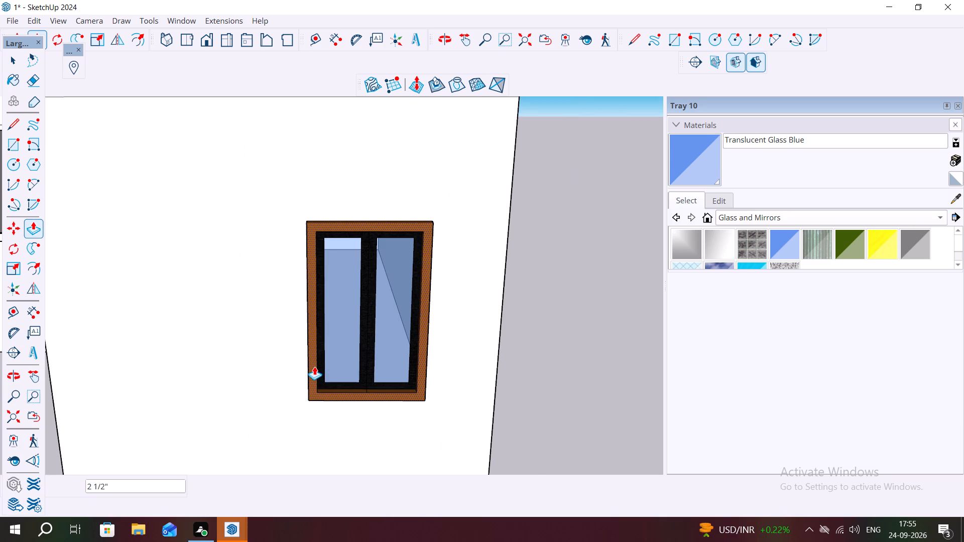
key("3")
key("shift+quotedbl")
key("Return")
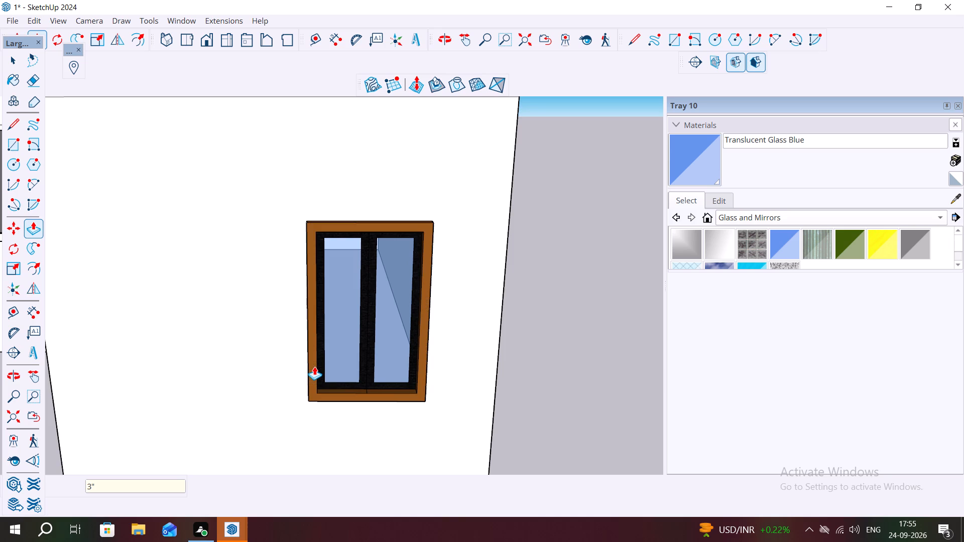
middle_click_drag(338, 382, 509, 371)
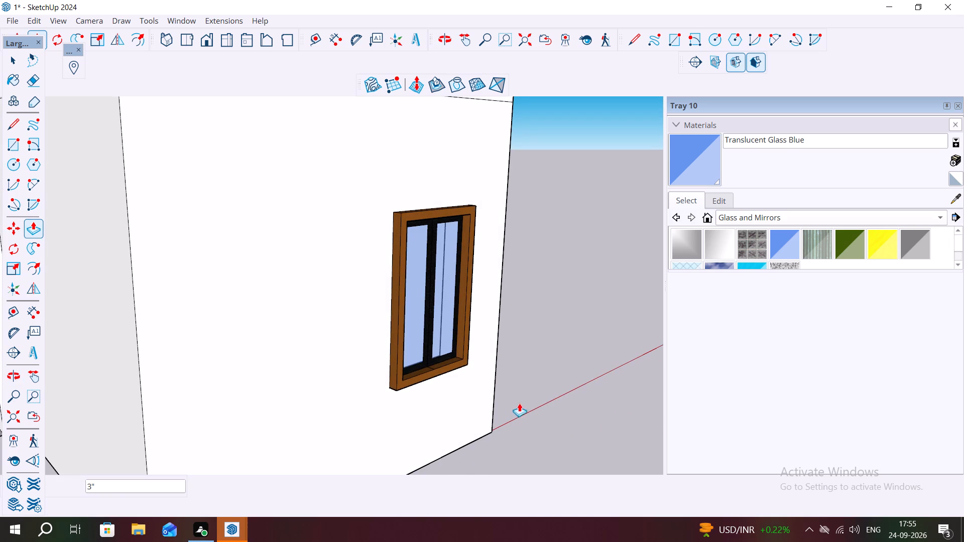
key("space")
left_click(594, 400)
Look through the Glass and Mirrors and Colors collections for a finish for the window frame beside the doorway.
middle_click_drag(557, 352, 381, 449)
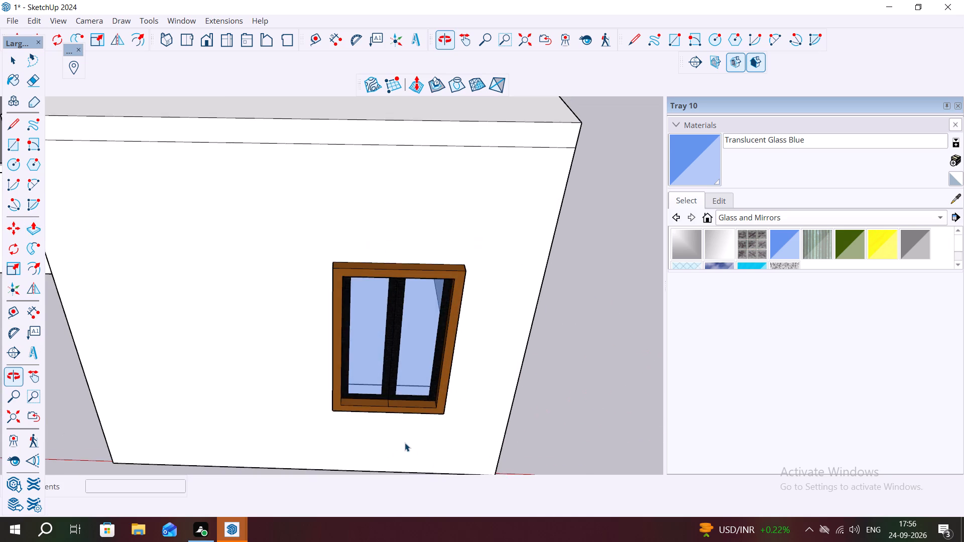
scroll(413, 443, "down", 6)
middle_click_drag(457, 393, 433, 277)
scroll(389, 299, "up", 5)
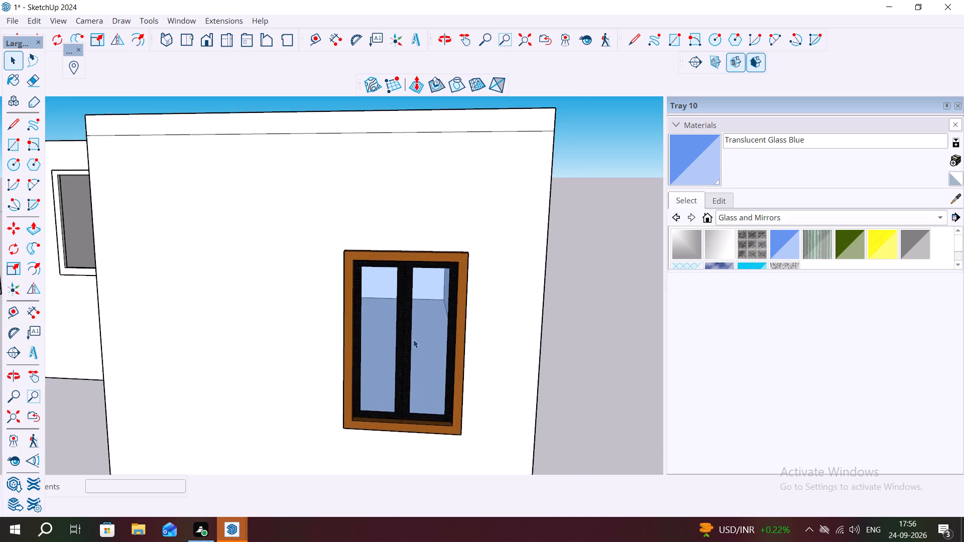
scroll(411, 339, "up", 2)
scroll(407, 349, "down", 9)
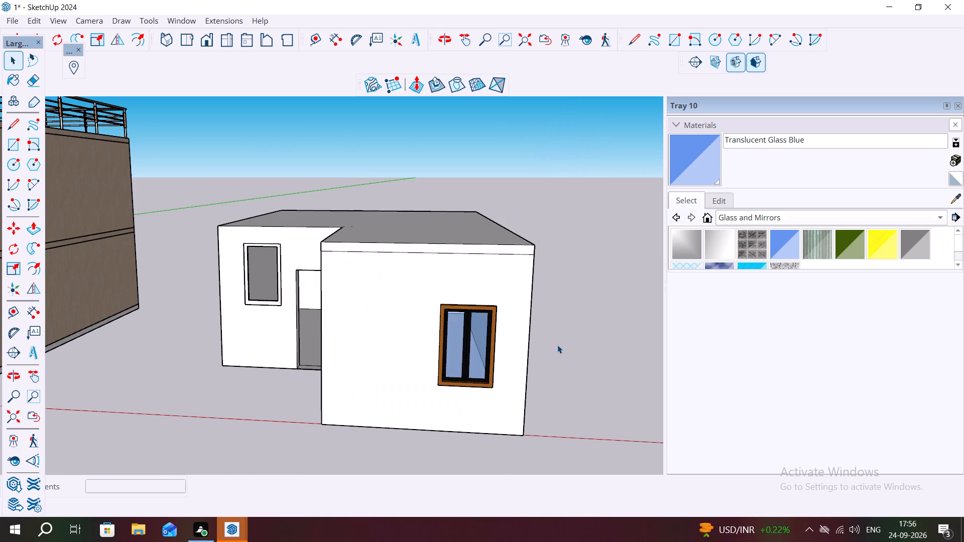
scroll(210, 307, "up", 6)
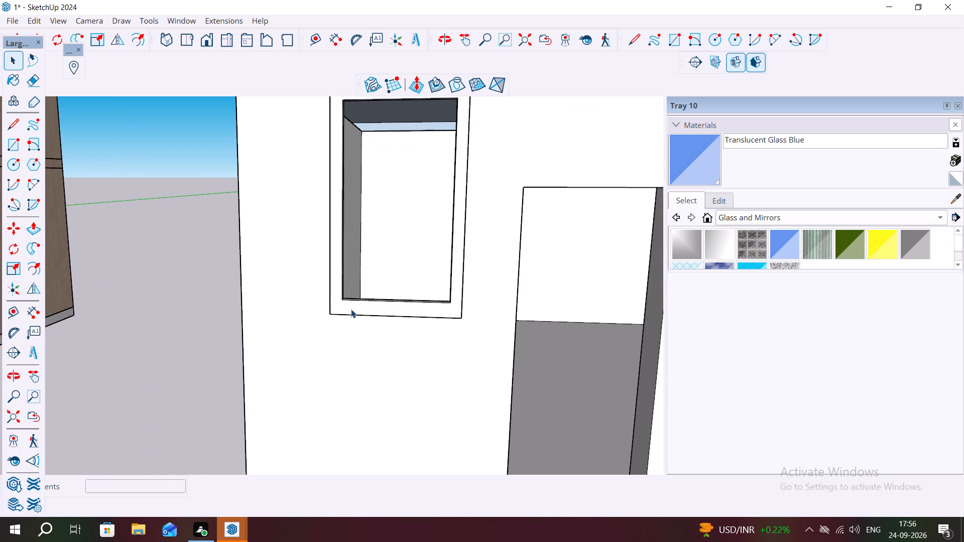
scroll(351, 310, "down", 2)
left_click(344, 308)
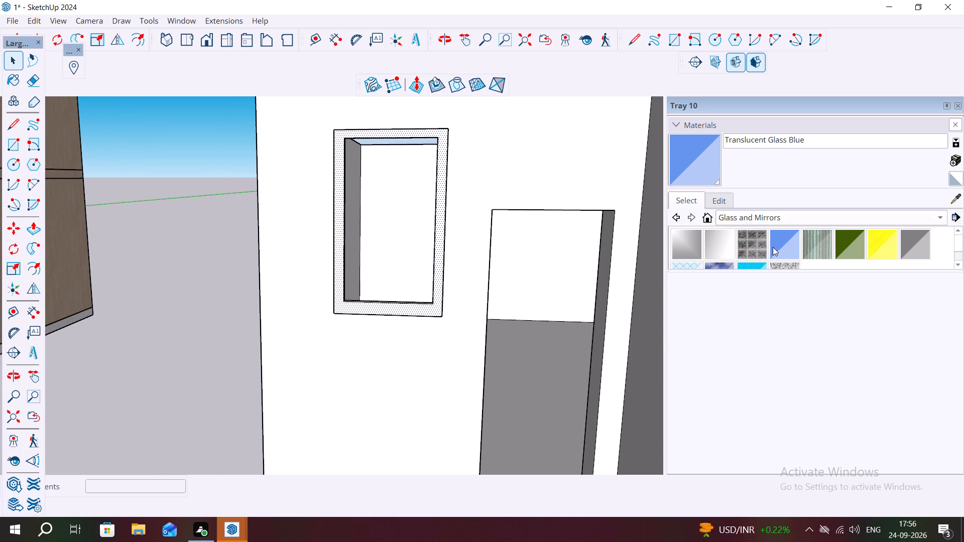
scroll(820, 248, "up", 4)
scroll(842, 236, "down", 3)
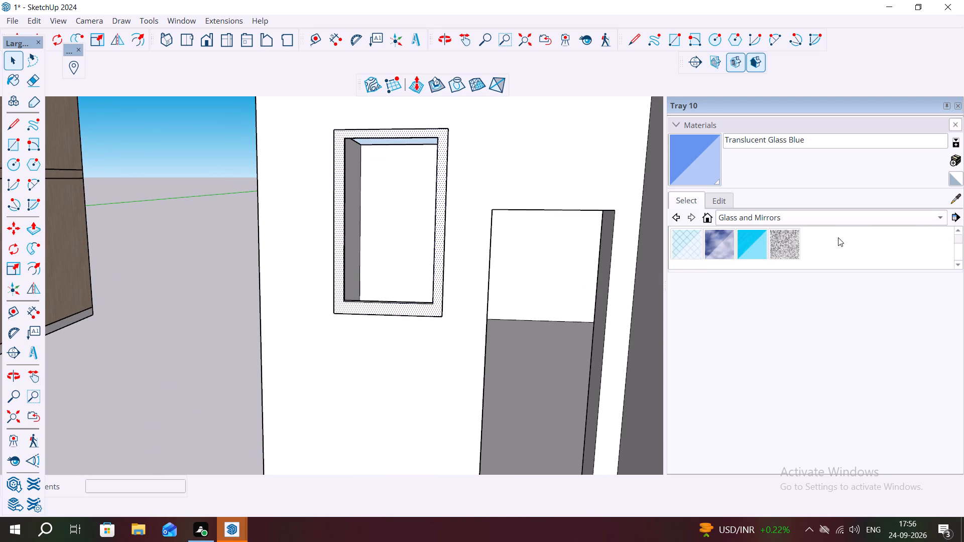
scroll(837, 237, "up", 6)
left_click(886, 213)
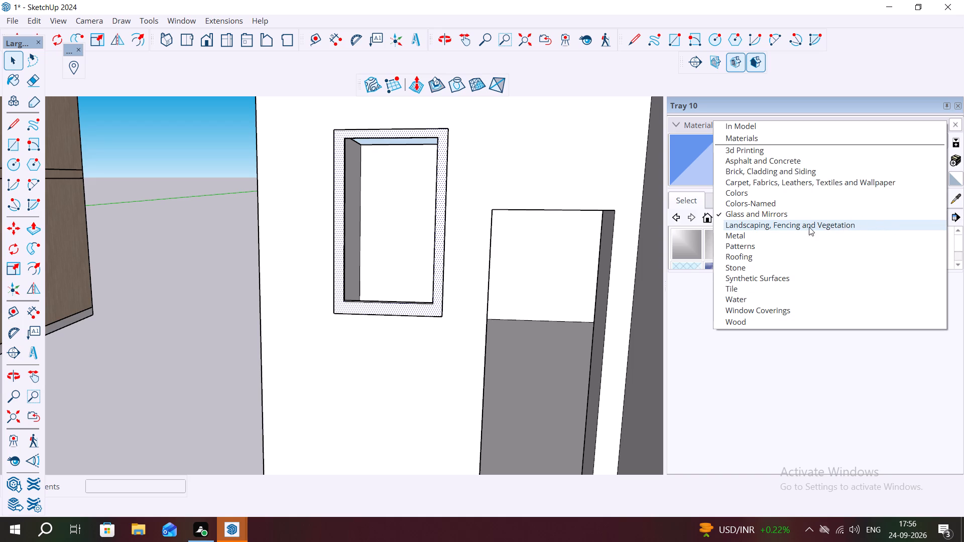
left_click(736, 195)
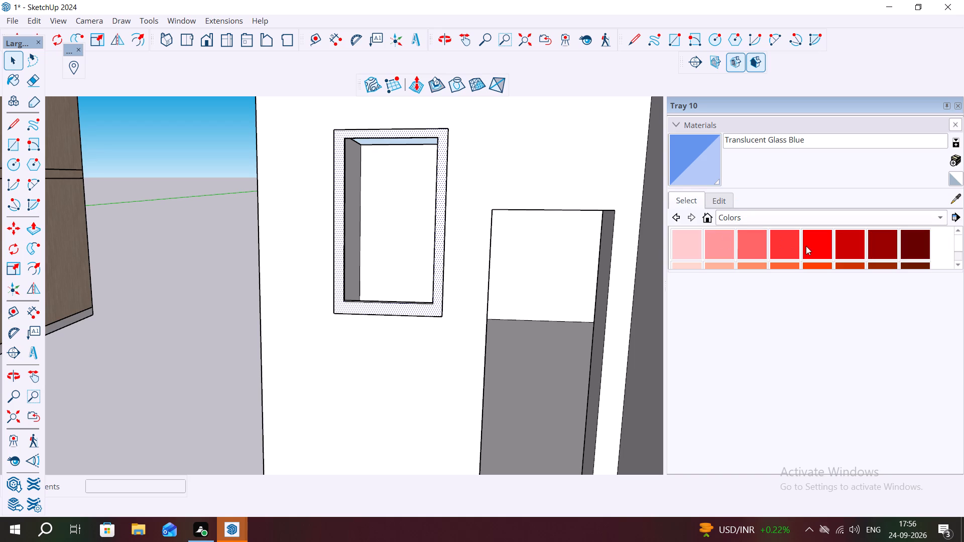
scroll(799, 240, "down", 1)
scroll(850, 252, "down", 1)
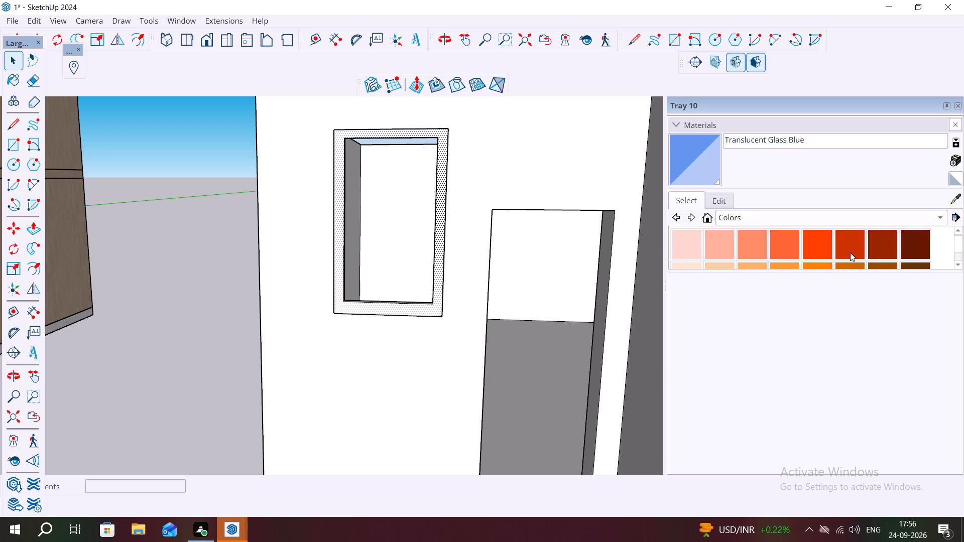
scroll(847, 257, "down", 8)
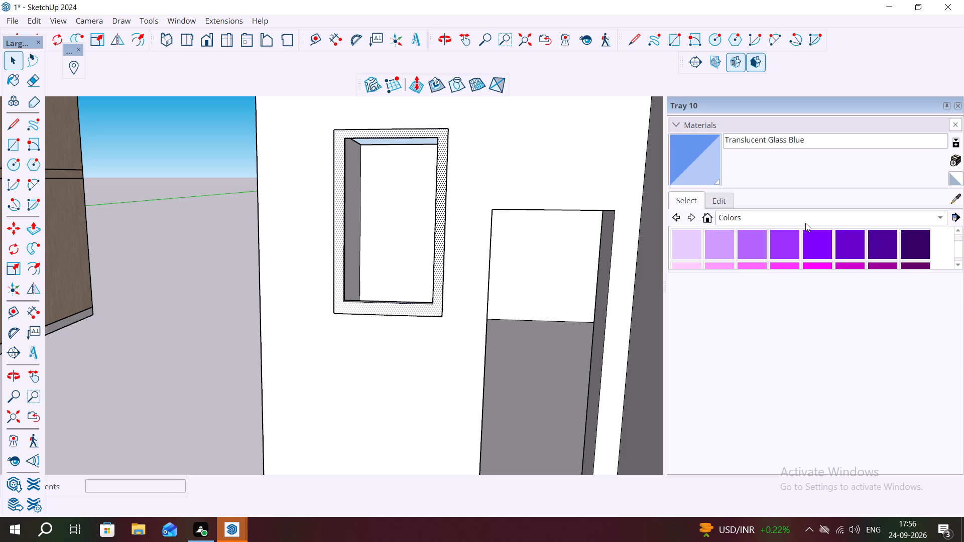
scroll(540, 242, "down", 5)
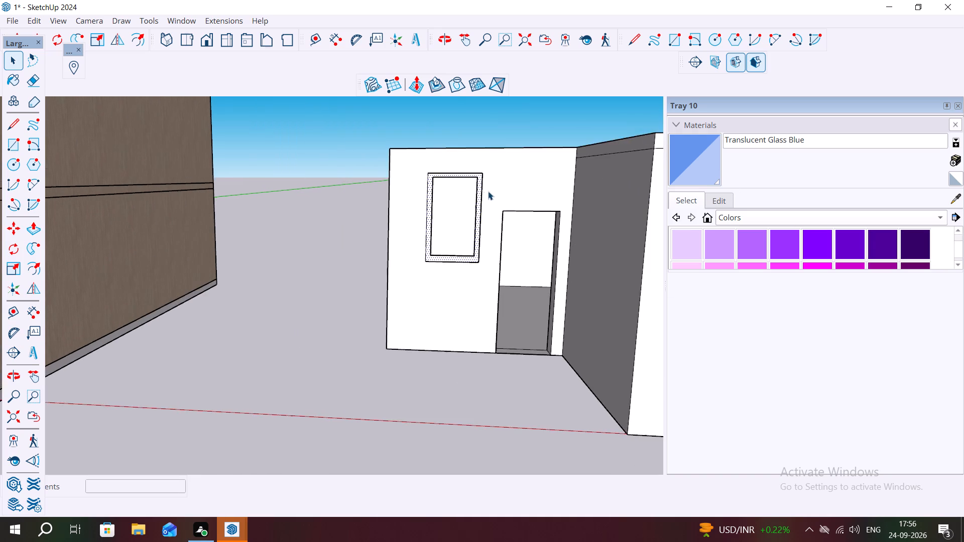
Sample the brown Teddy_SkinShadow material from the end-wall window frame and paint the frame of the window beside the doorway with it.
scroll(488, 191, "down", 7)
scroll(597, 204, "down", 3)
scroll(615, 220, "up", 11)
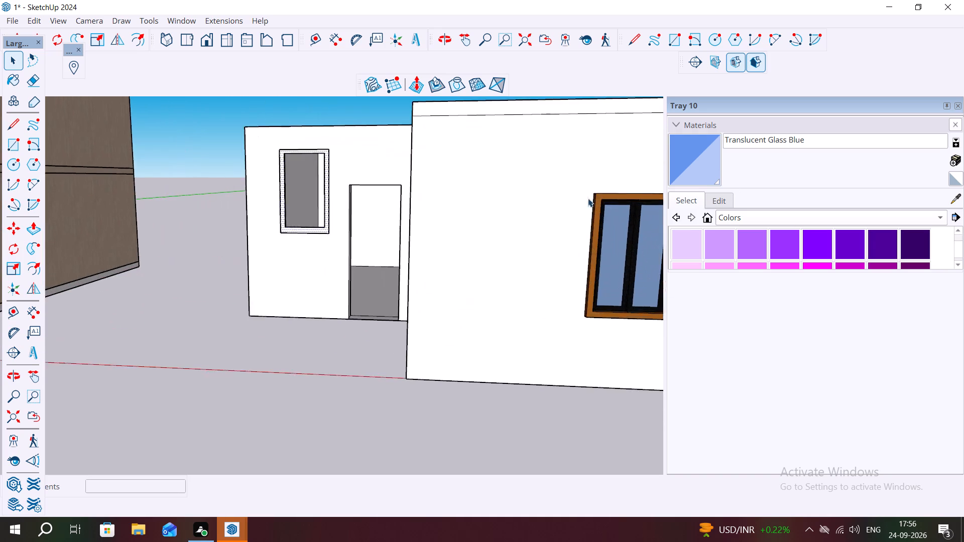
scroll(588, 198, "up", 6)
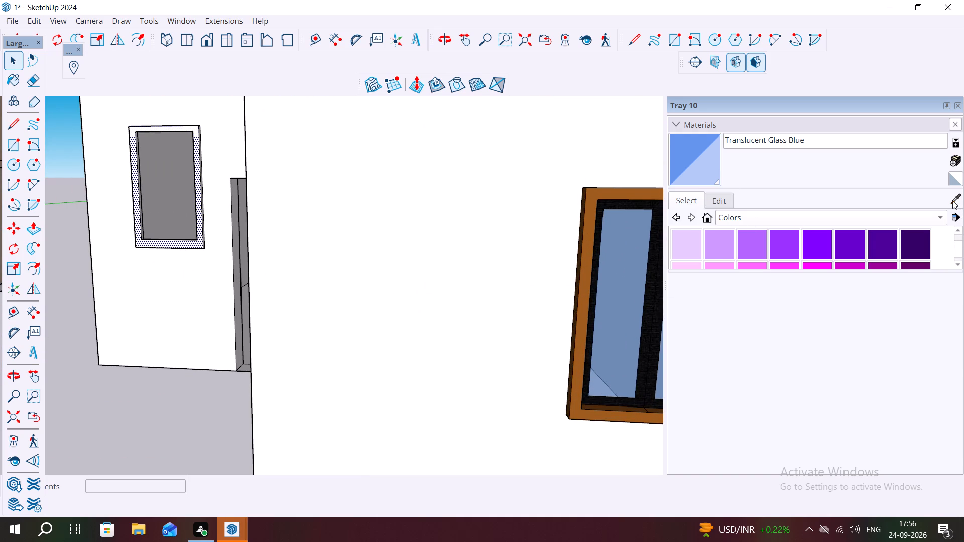
left_click(952, 200)
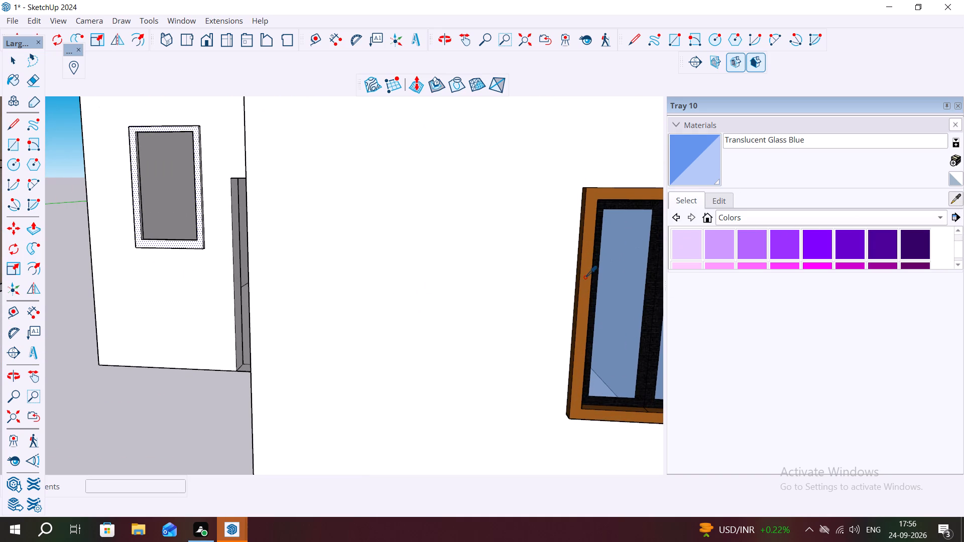
left_click(585, 277)
scroll(108, 257, "down", 3)
scroll(144, 241, "up", 4)
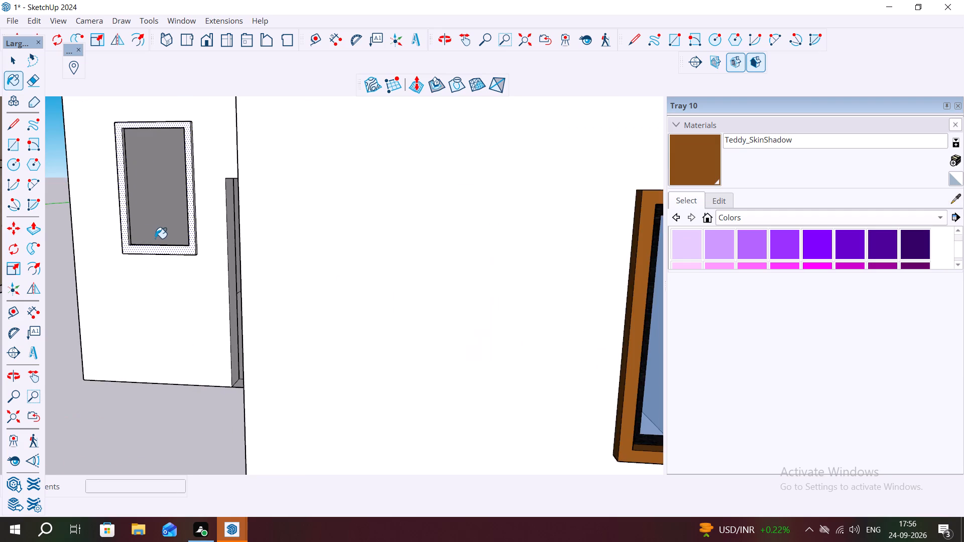
scroll(155, 238, "up", 1)
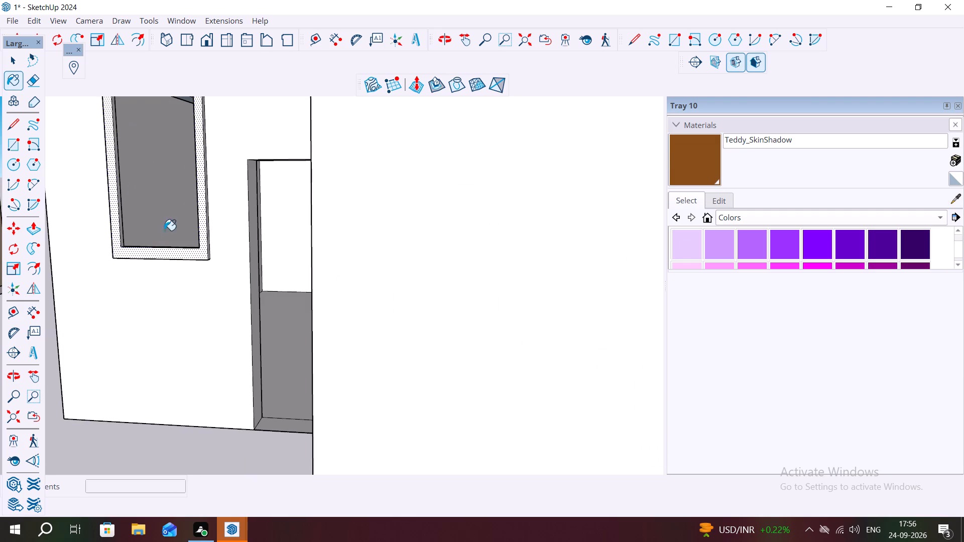
scroll(172, 236, "up", 4)
scroll(181, 243, "down", 1)
left_click(195, 268)
scroll(204, 255, "down", 3)
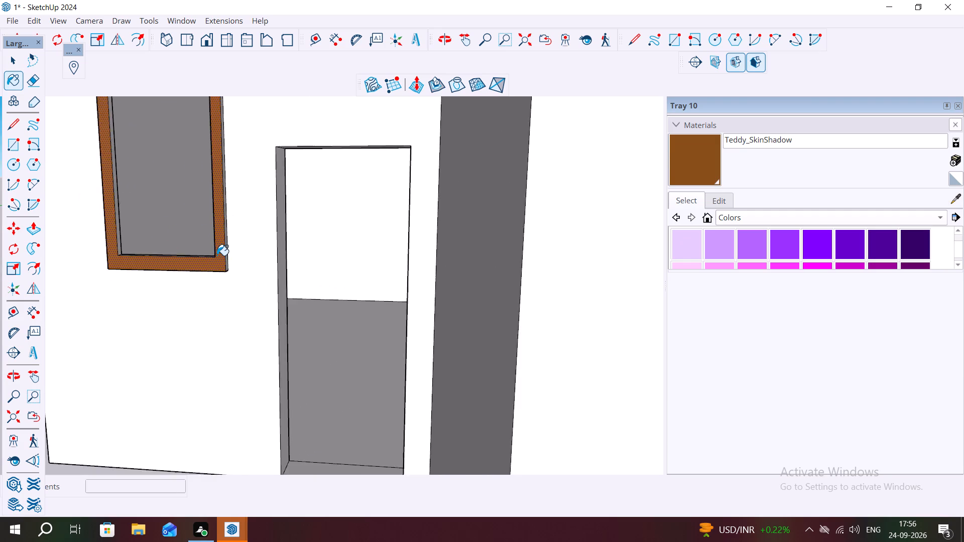
scroll(217, 255, "down", 3)
key("Escape")
key("space")
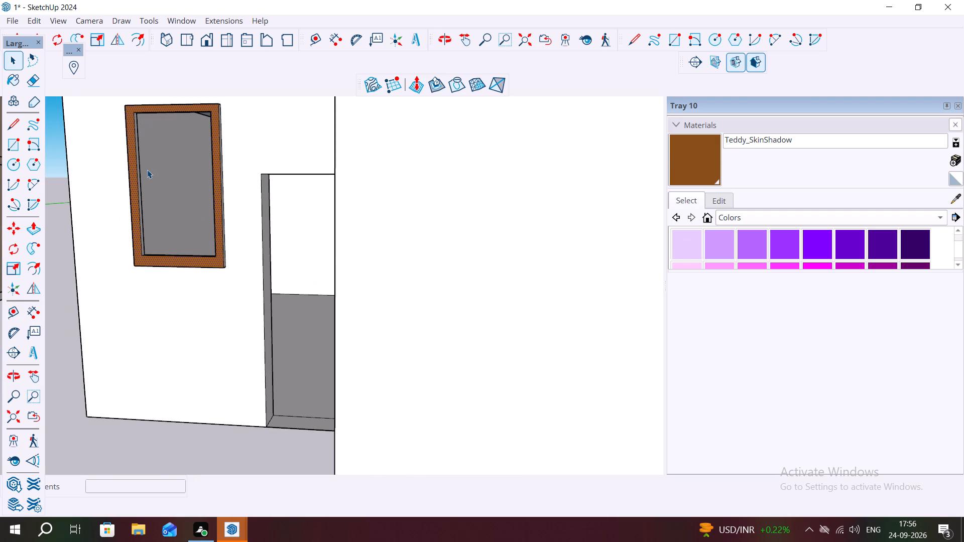
Draw a rectangle about 2' 2 1/2" by 3' 11 3/4" closing the opening inside the brown frame beside the doorway, and select its face.
key("r")
scroll(126, 134, "up", 6)
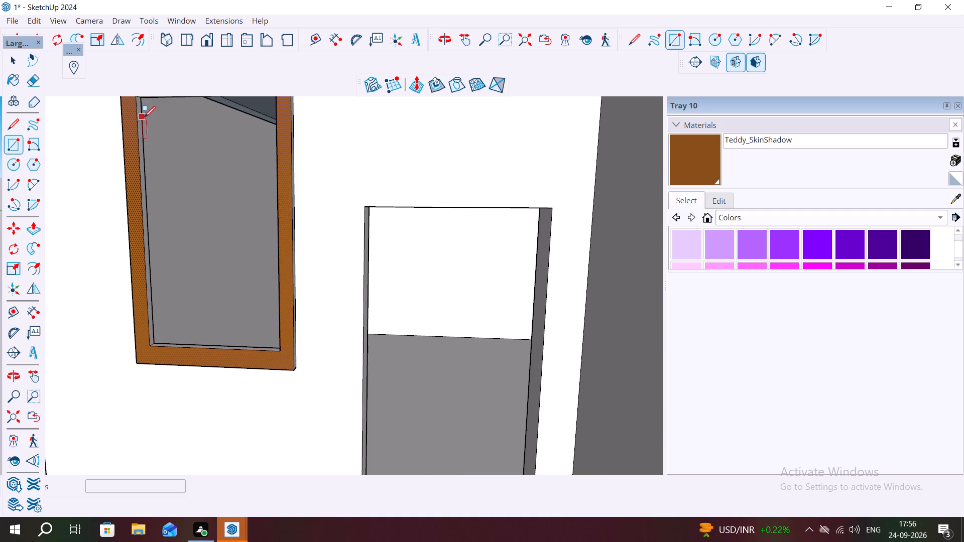
scroll(145, 118, "down", 3)
middle_click_drag(275, 202, 355, 235)
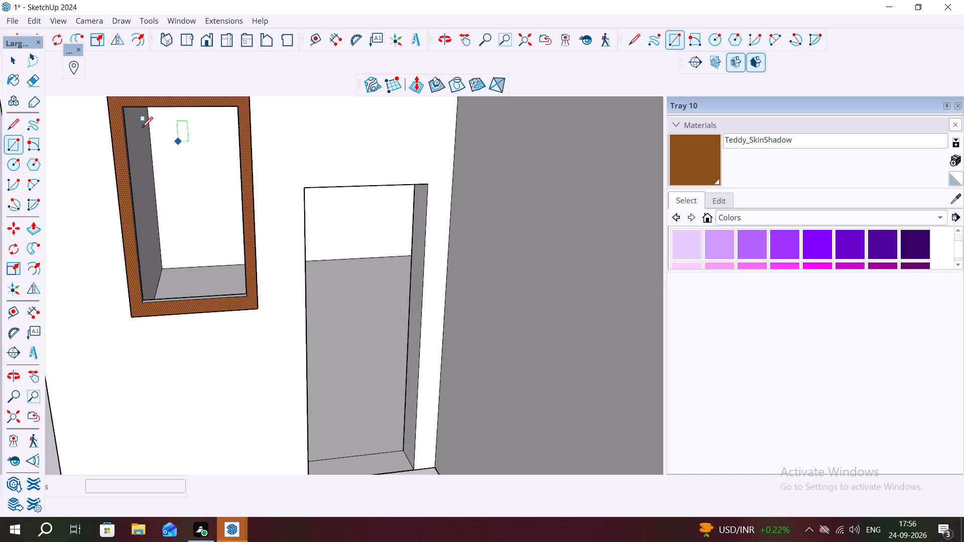
left_click(122, 110)
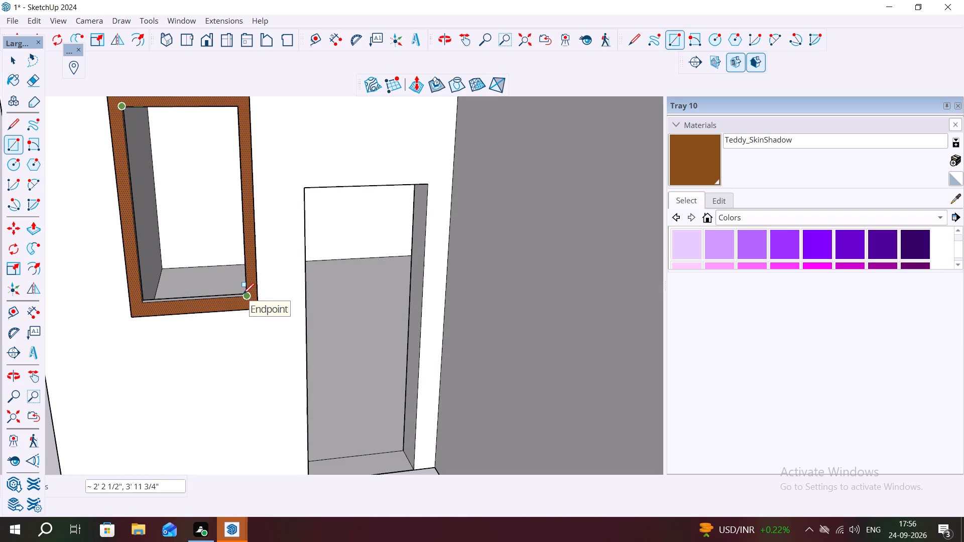
left_click(243, 294)
key("space")
left_click(209, 244)
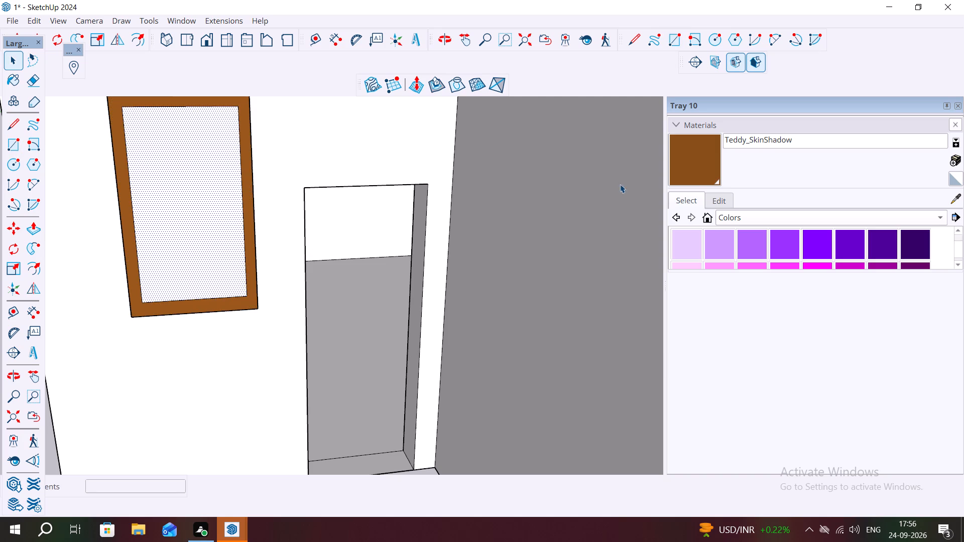
Paint the pane inside the brown window frame beside the doorway with Translucent Glass Blue from the Glass and Mirrors collection.
left_click(874, 219)
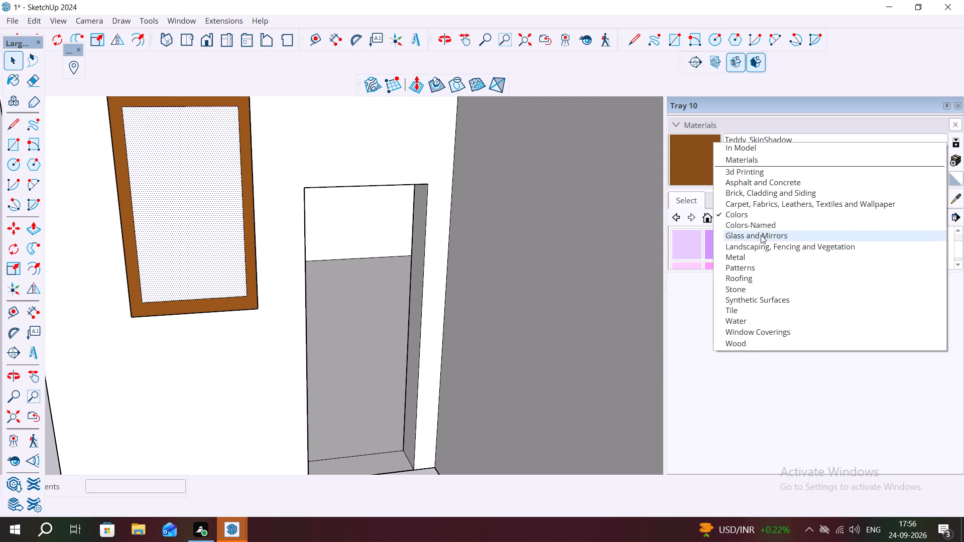
left_click(761, 235)
left_click(784, 242)
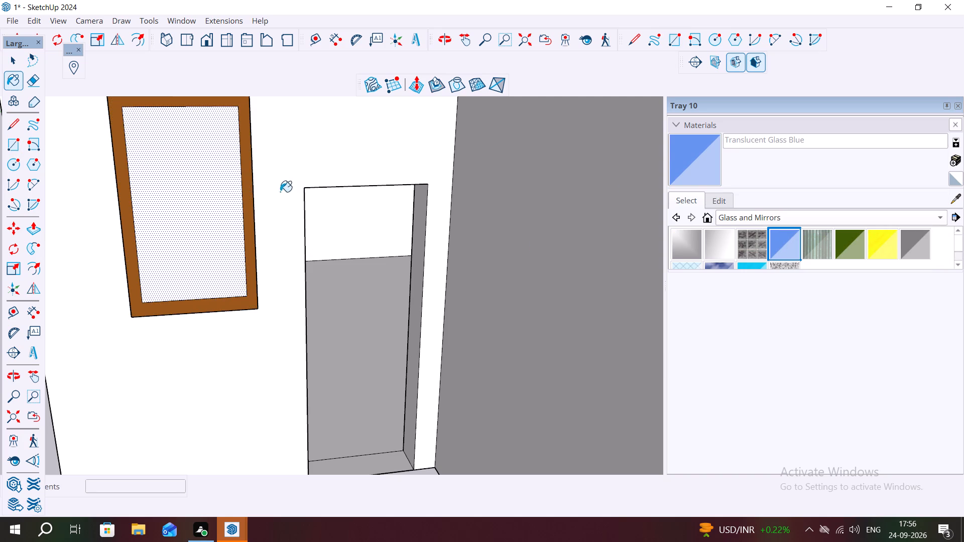
left_click(220, 212)
key("Escape")
key("space")
Draw a rectangle about 7' 4 15/16" by 2' 9 1/4" closing the doorway opening beside the window.
scroll(193, 206, "down", 2)
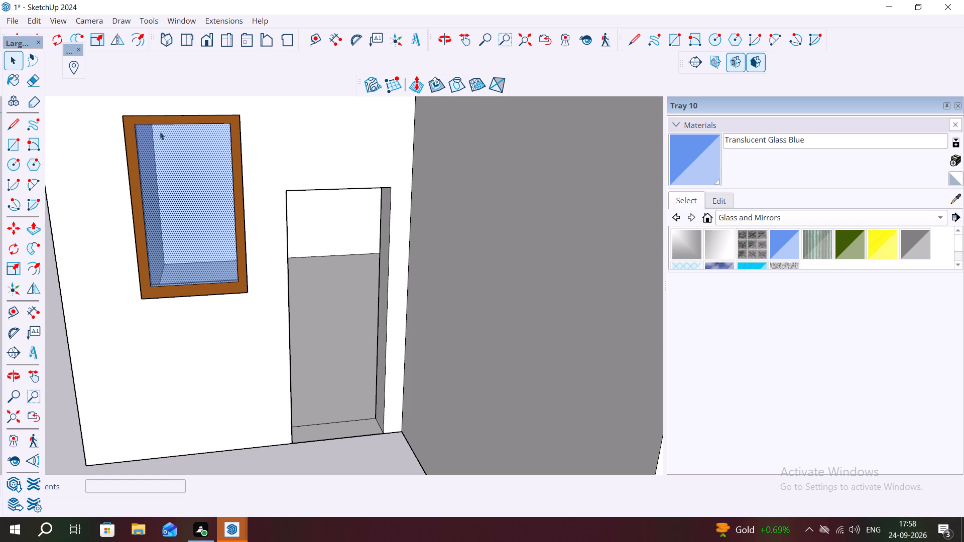
scroll(159, 141, "up", 2)
scroll(296, 217, "down", 5)
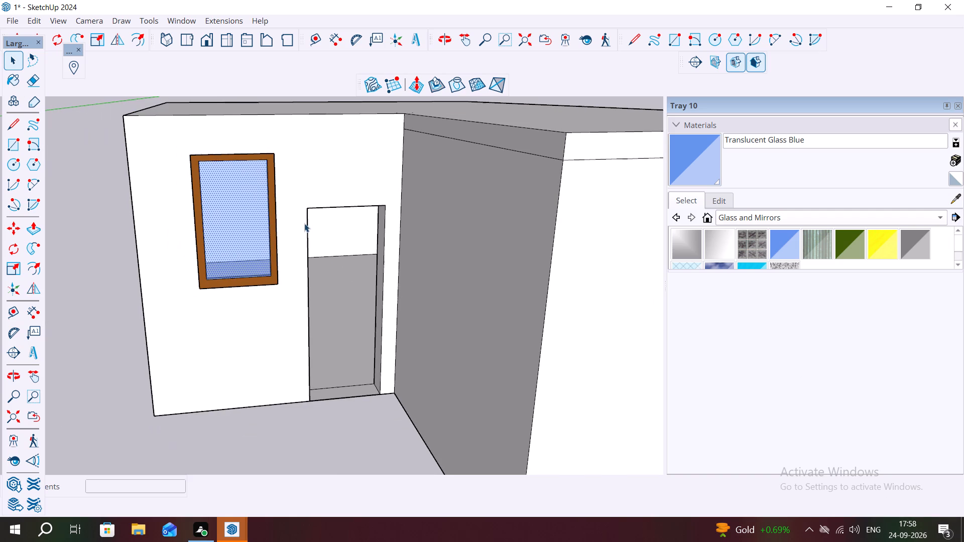
left_click(11, 142)
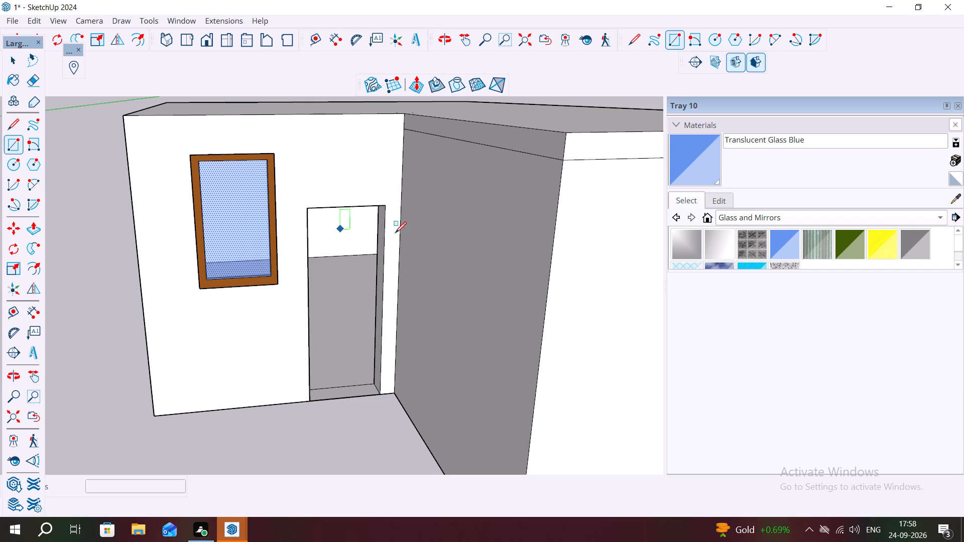
left_click(304, 210)
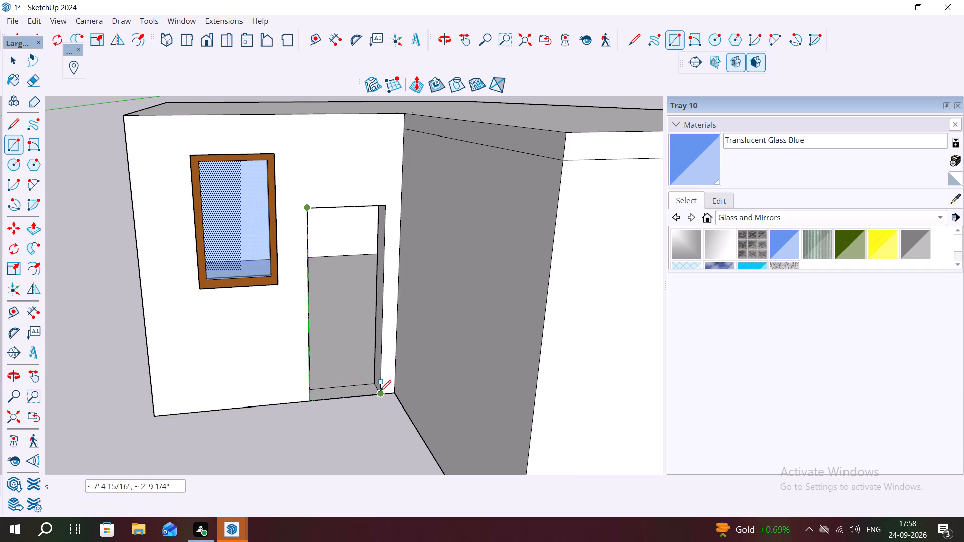
left_click(380, 391)
Paint the new door face with Wood Cherry Original from the Wood collection.
left_click(800, 216)
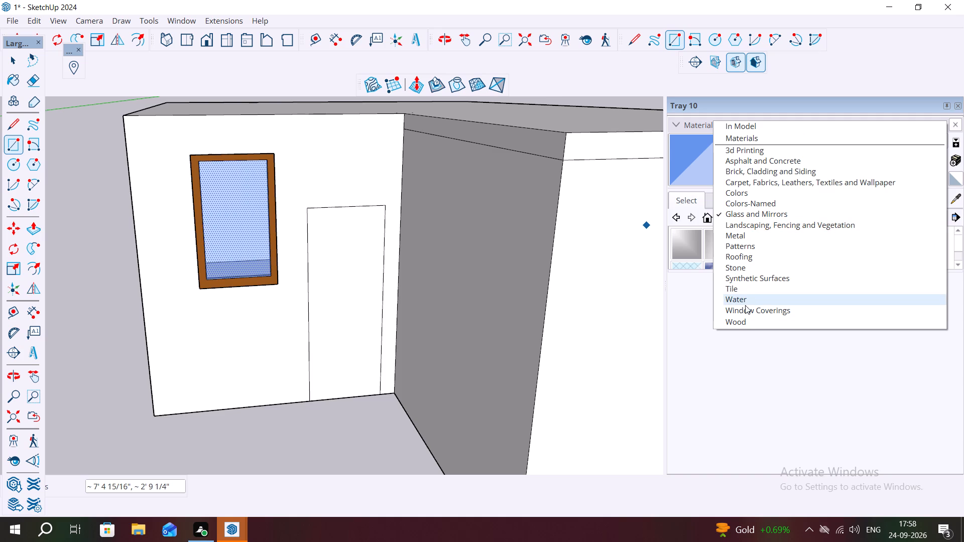
left_click(744, 319)
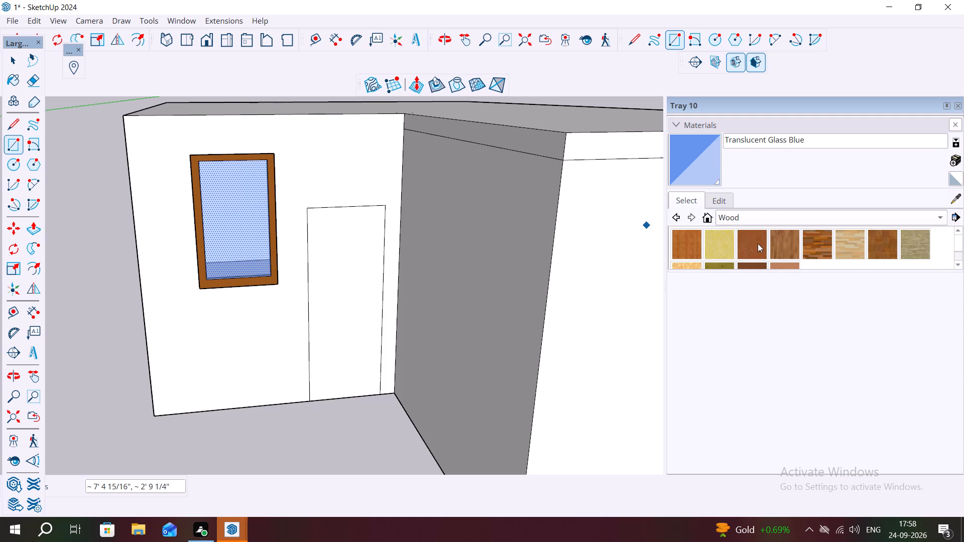
left_click(752, 243)
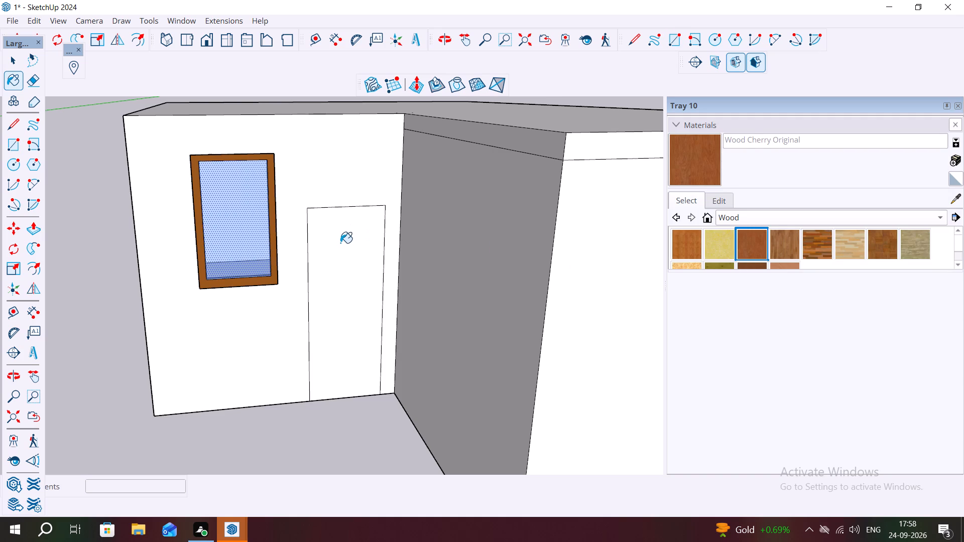
left_click(340, 243)
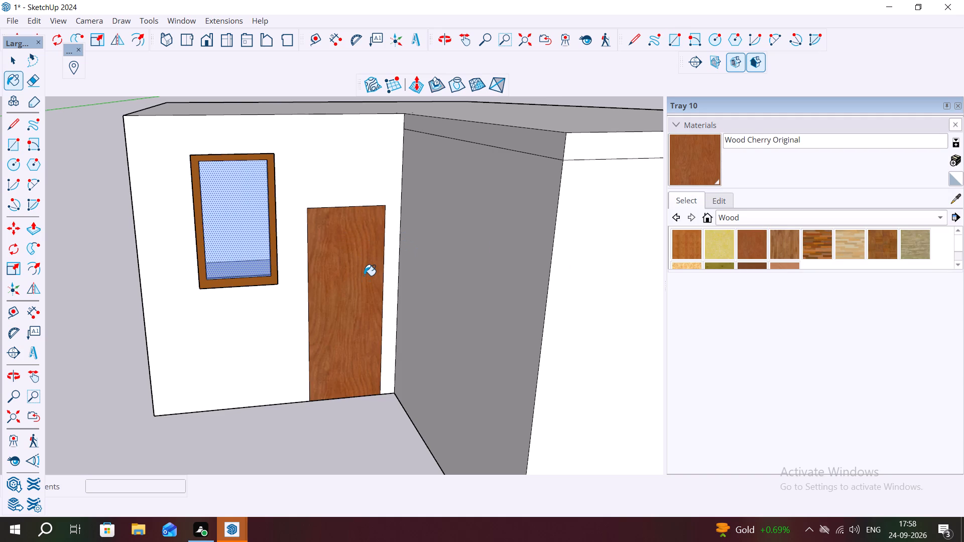
key("Escape")
key("space")
Push/Pull the cherry wood door face outward by 2".
left_click(337, 268)
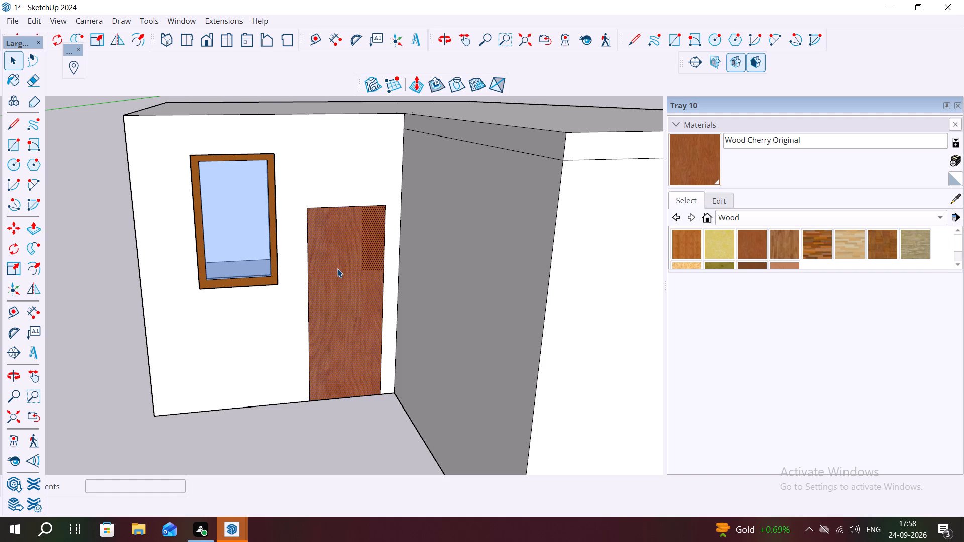
key("p")
left_click(337, 268)
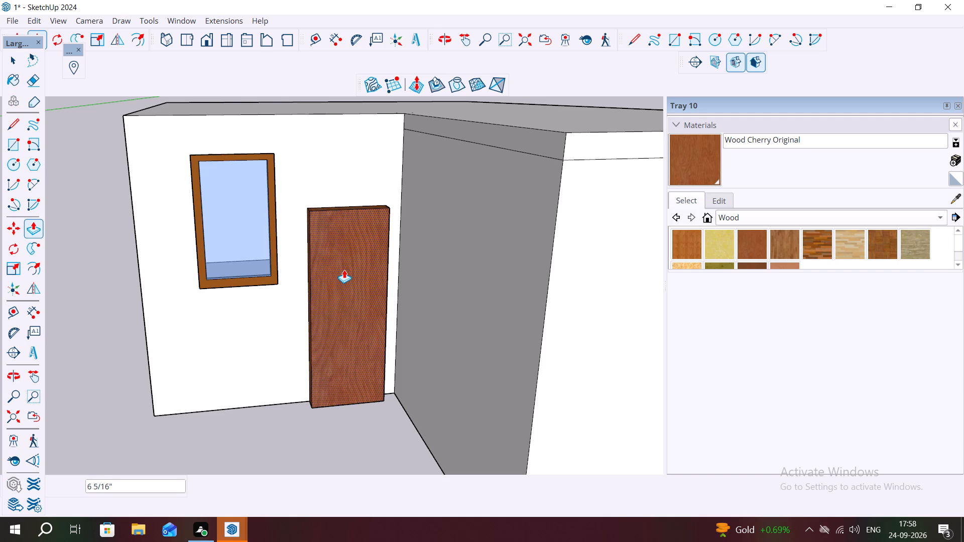
type("2\"")
key("Return")
middle_click_drag(343, 269, 486, 219)
middle_click(486, 219)
key("Escape")
key("space")
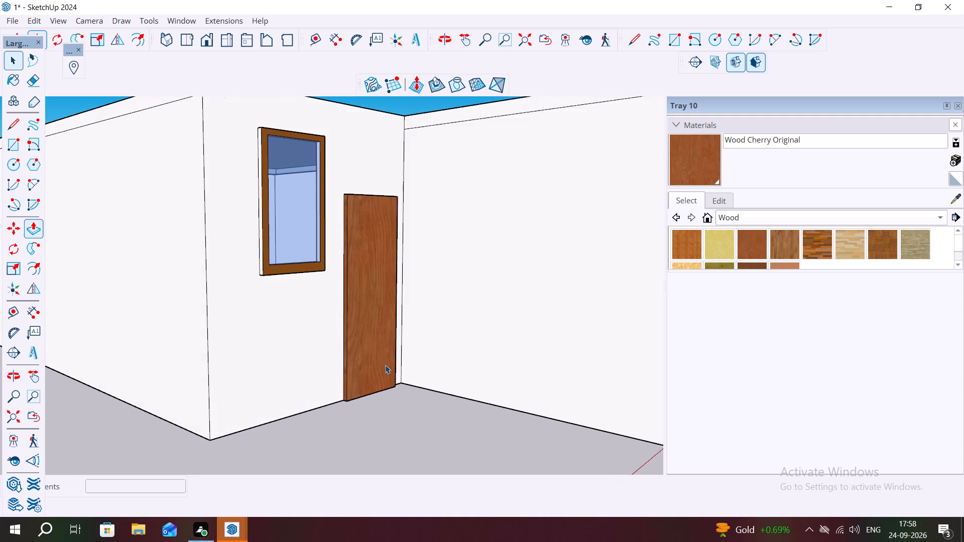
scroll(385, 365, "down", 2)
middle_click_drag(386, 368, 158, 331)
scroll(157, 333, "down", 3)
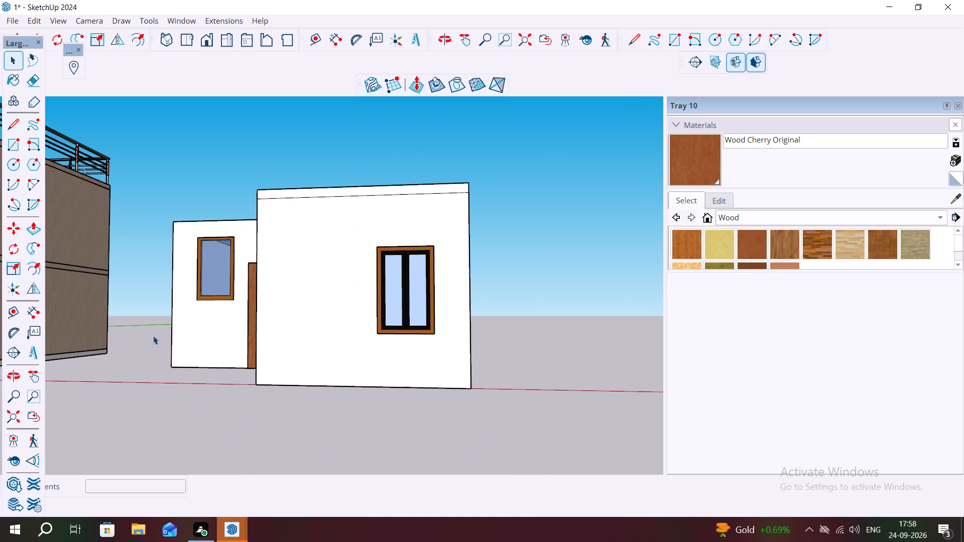
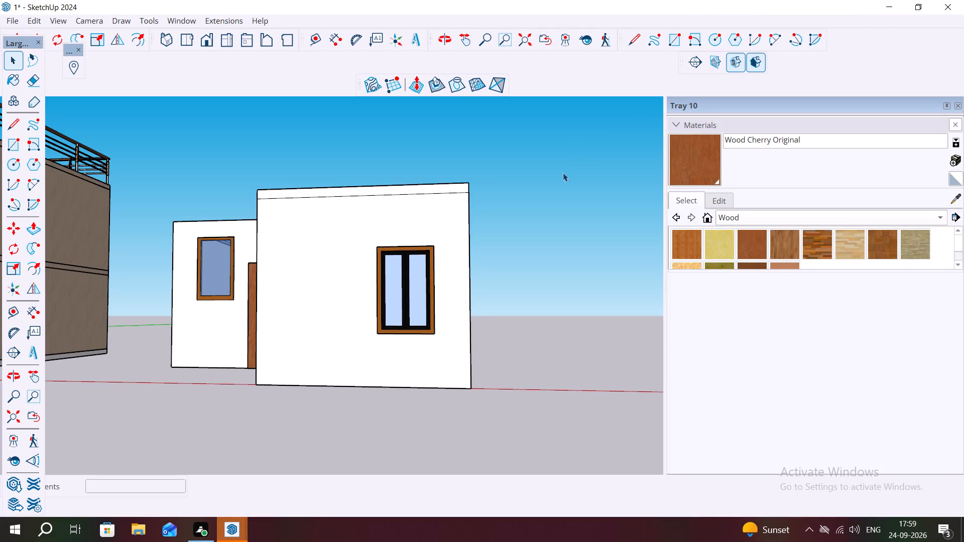
Copy the entire L-shaped building 10' 6" straight up from its bottom corner to the roof corner as a second storey.
scroll(521, 199, "down", 2)
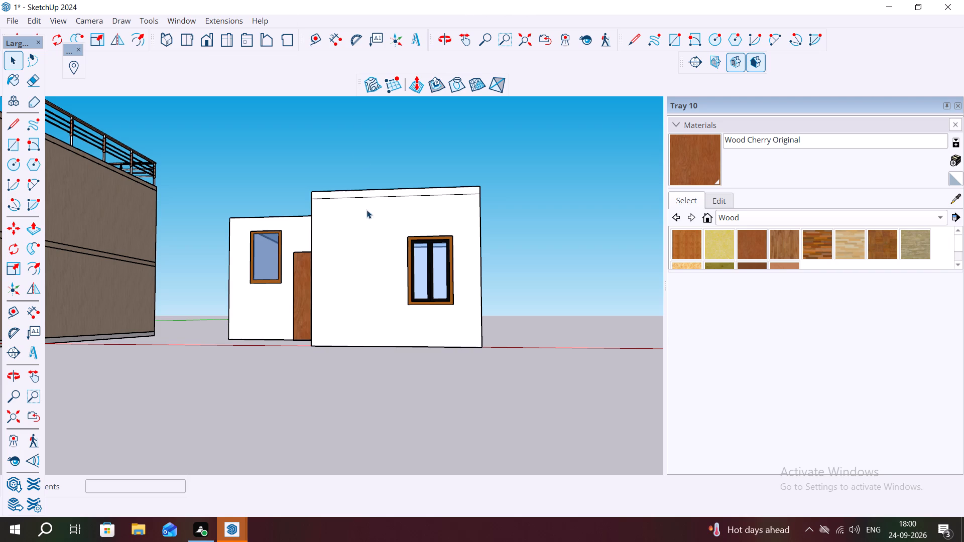
double_click(354, 245)
left_click(354, 245)
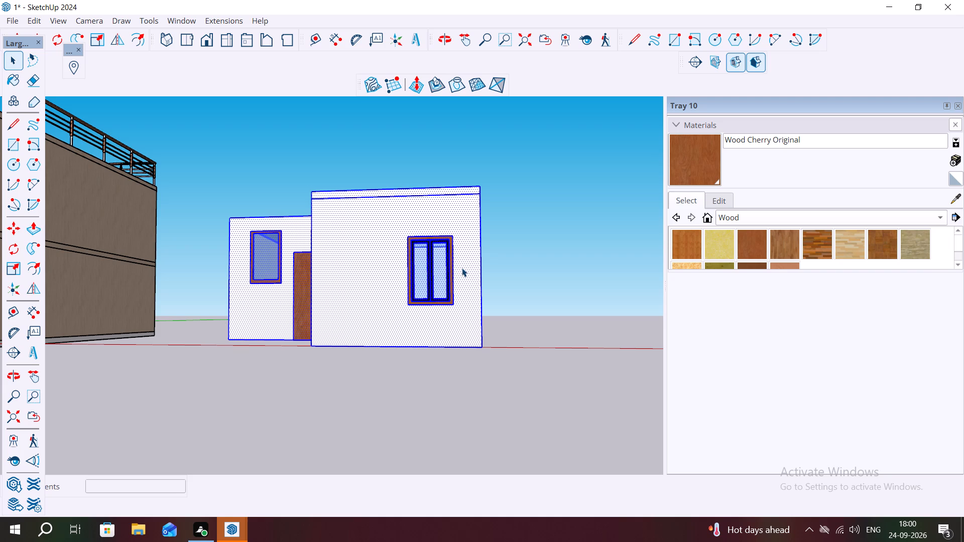
key("m")
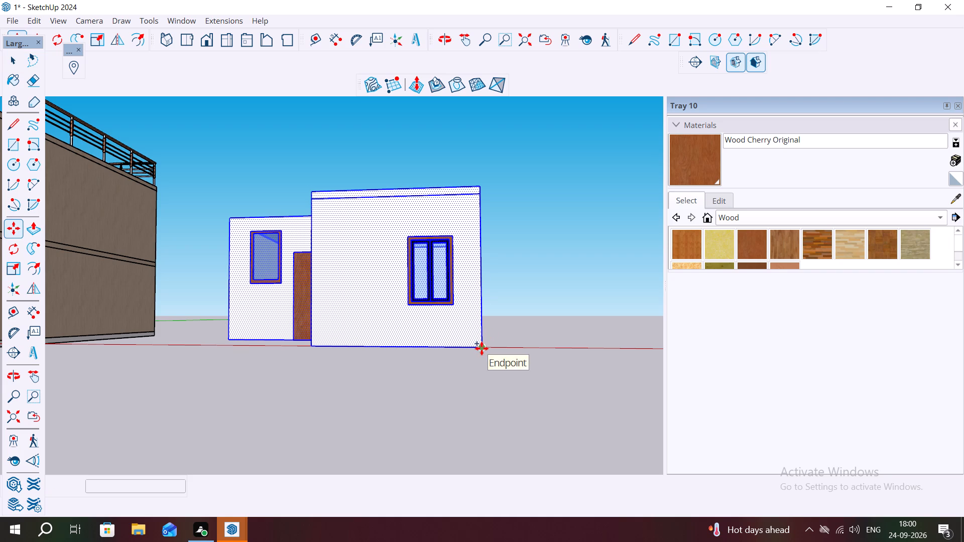
left_click(481, 348)
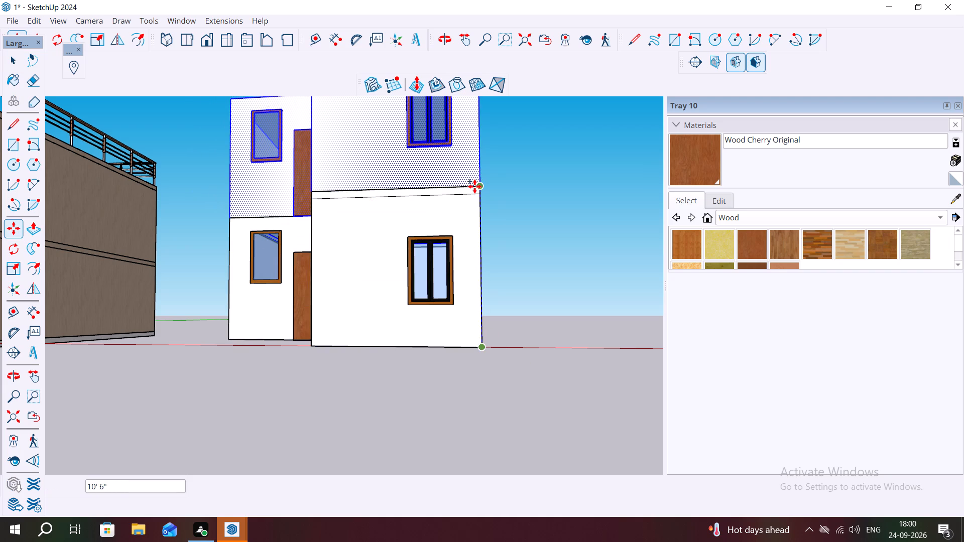
left_click(474, 186)
key("Escape")
Select the lower of the two horizontal lines between the storeys on the projecting front wall.
scroll(417, 188, "up", 4)
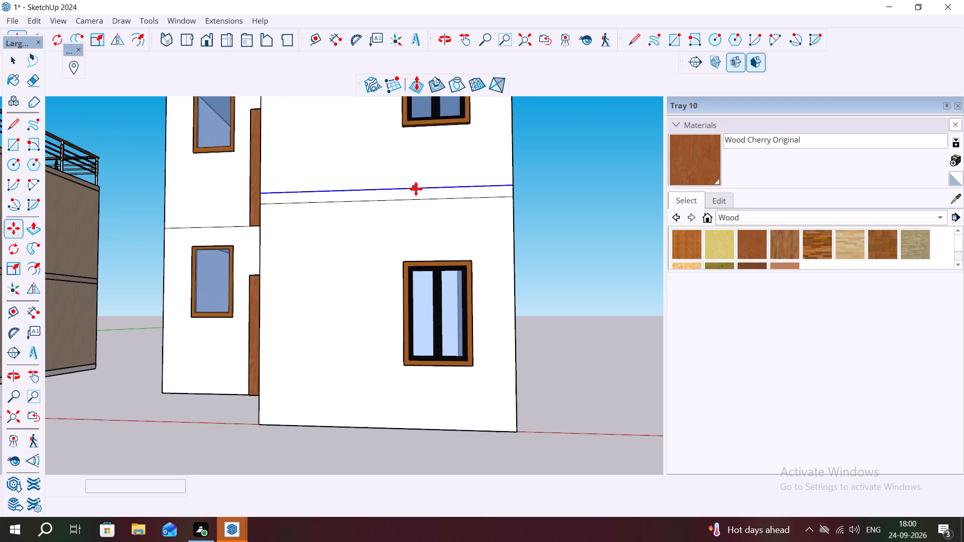
key("space")
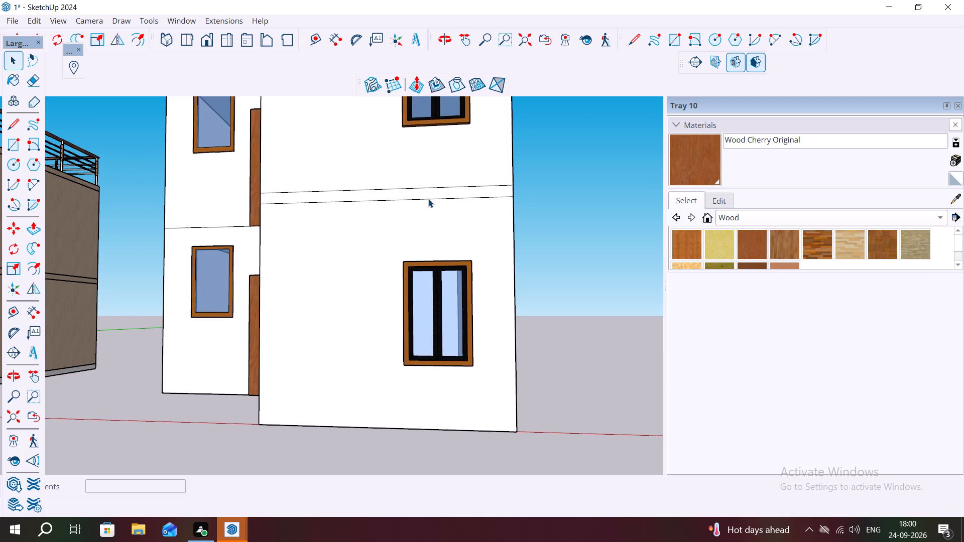
left_click(428, 199)
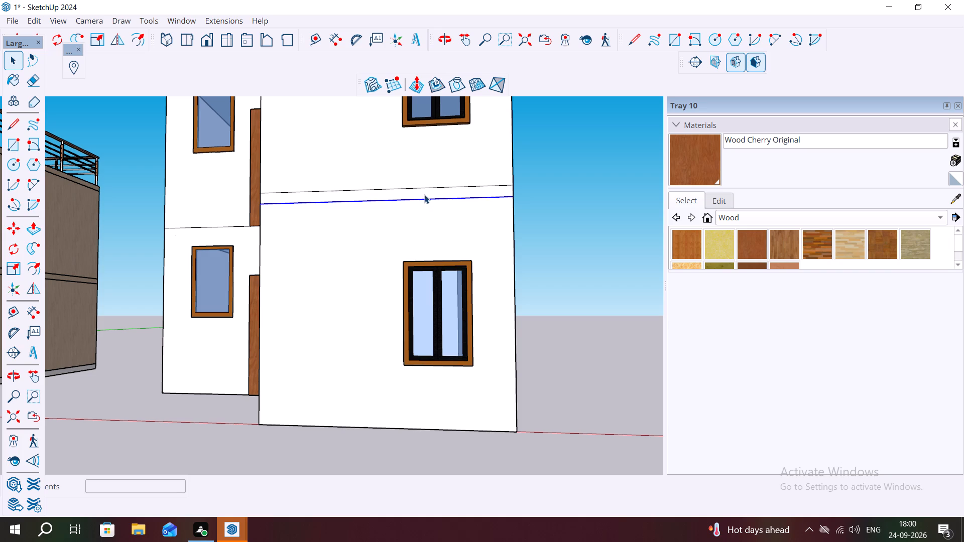
scroll(456, 155, "down", 7)
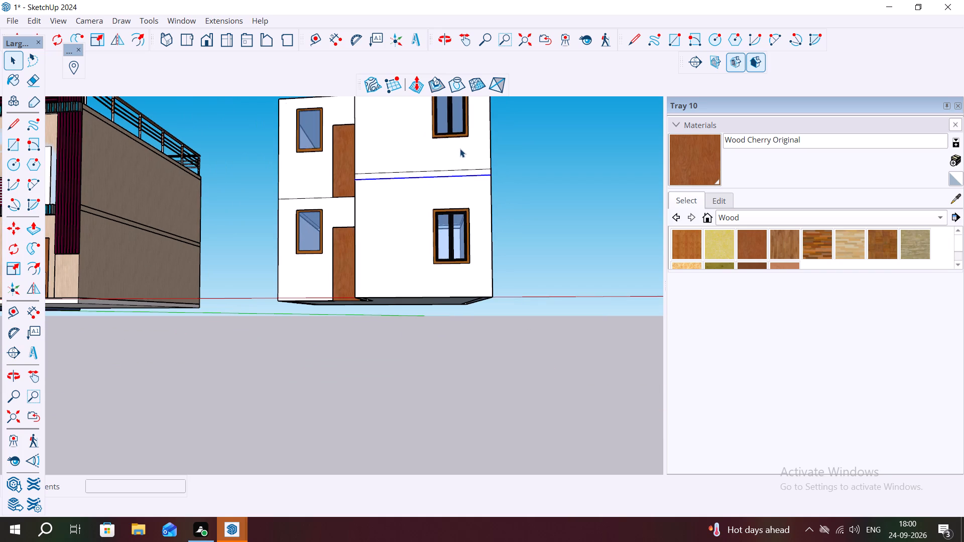
scroll(460, 149, "down", 1)
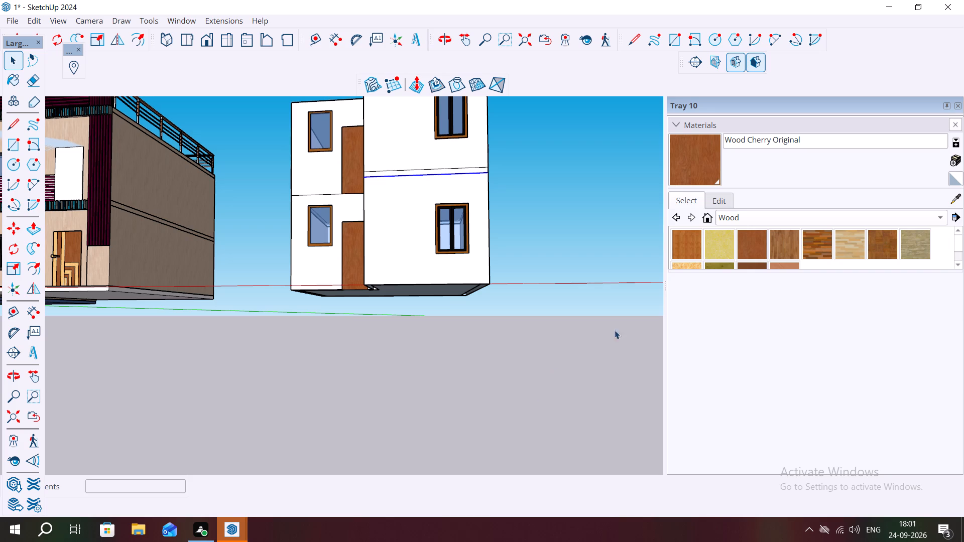
scroll(111, 93, "down", 1)
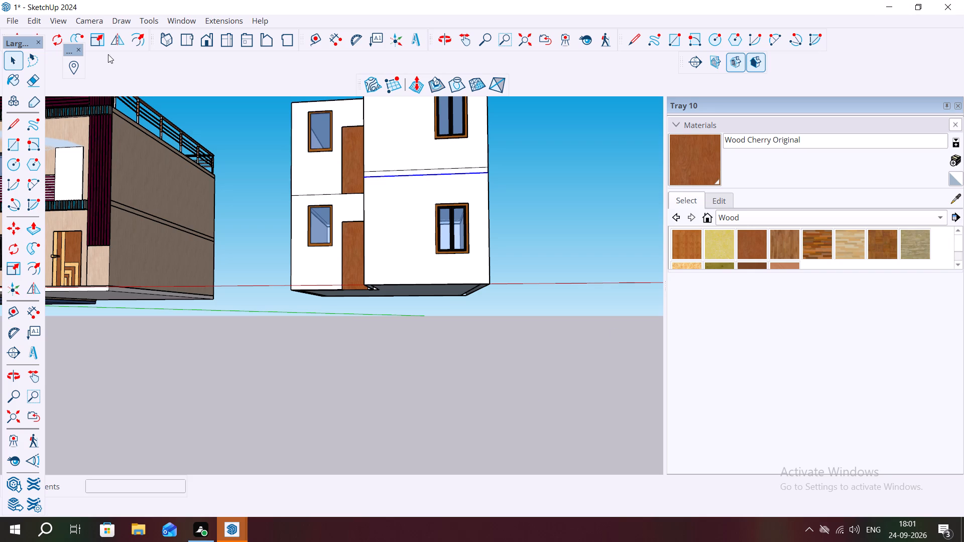
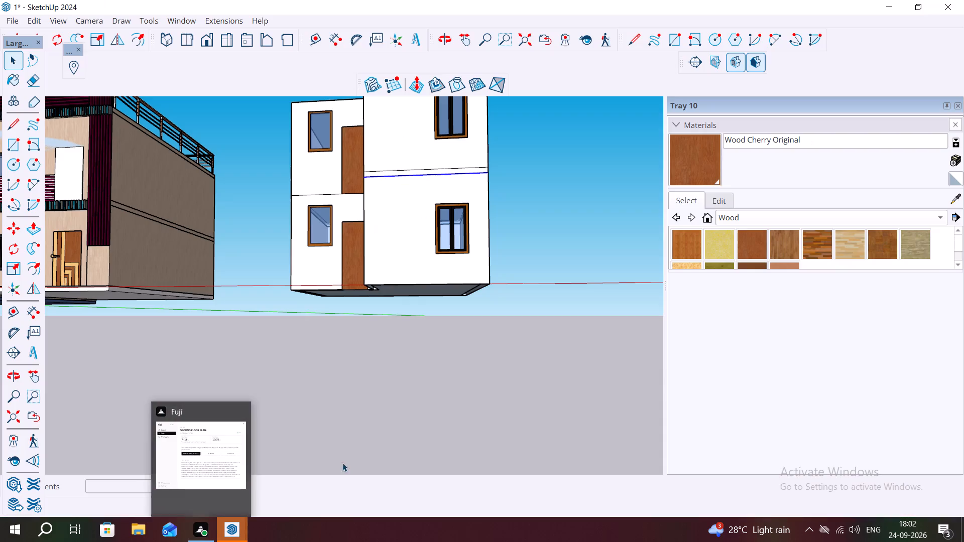
Examine the two-storey L-shaped building's front windows, doors and storey joint from several angles.
key("Escape")
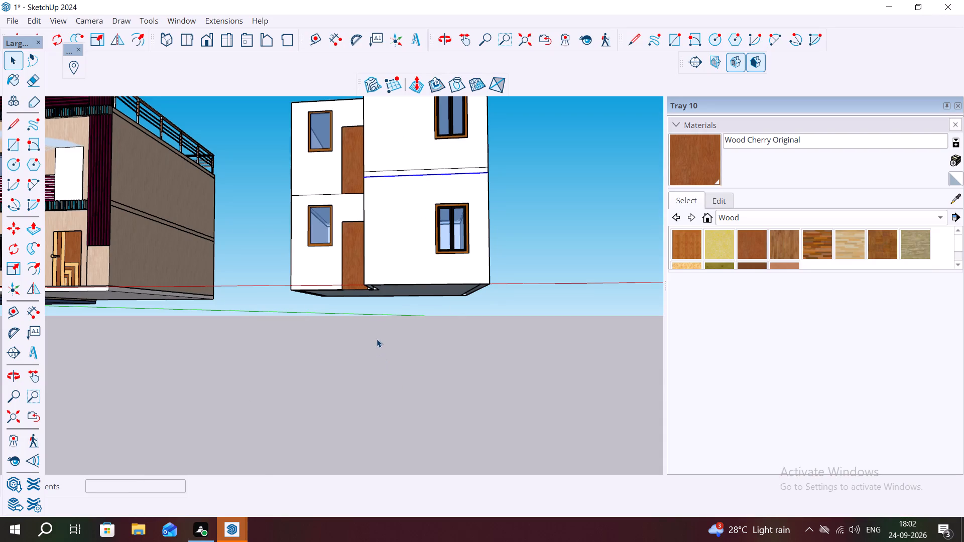
middle_click_drag(503, 257, 501, 347)
scroll(471, 247, "up", 3)
middle_click_drag(465, 175, 489, 182)
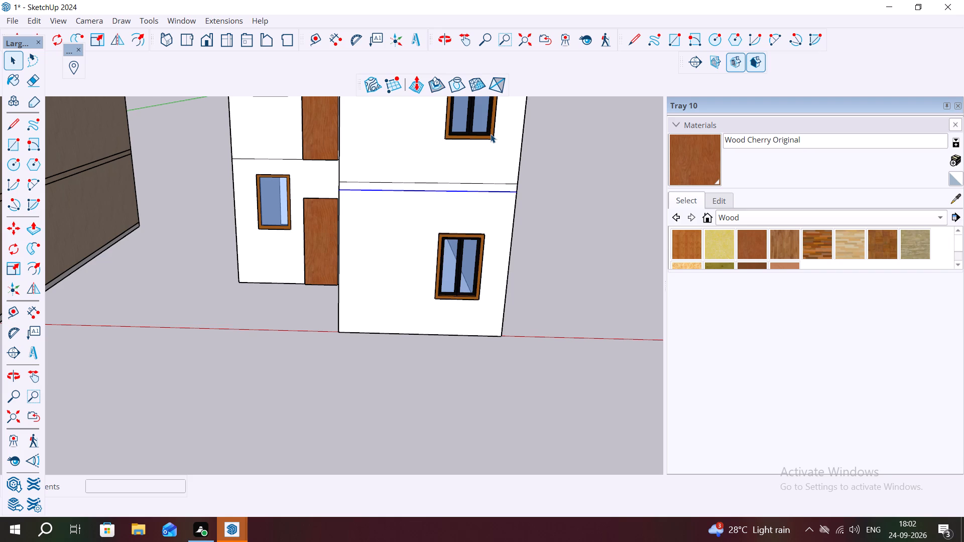
scroll(481, 186, "down", 8)
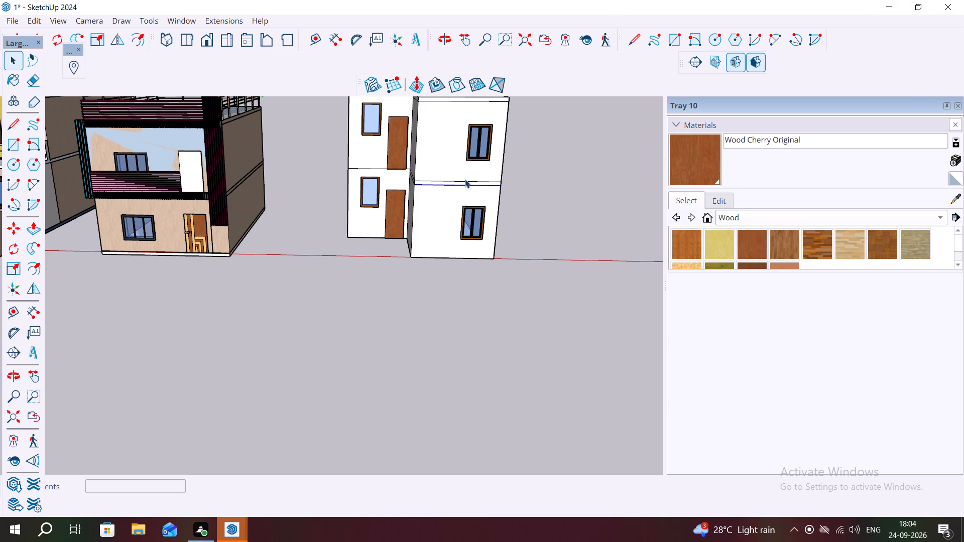
scroll(469, 135, "up", 5)
middle_click_drag(469, 136, 442, 138)
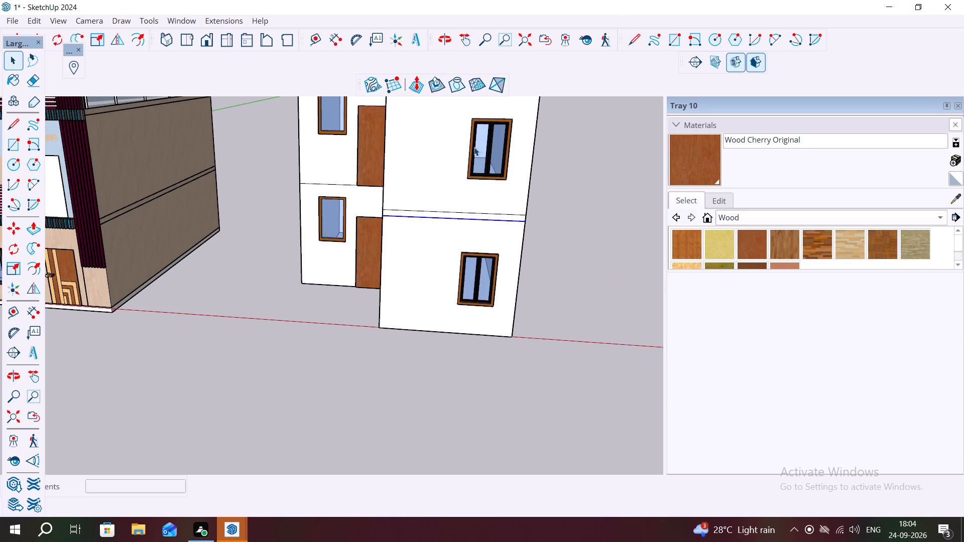
left_click(470, 145)
scroll(472, 129, "up", 7)
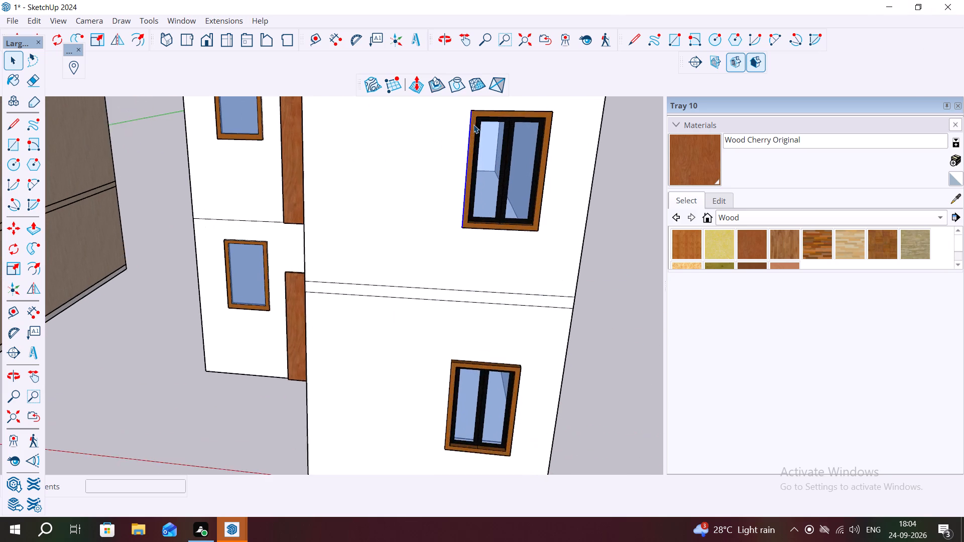
scroll(473, 124, "up", 3)
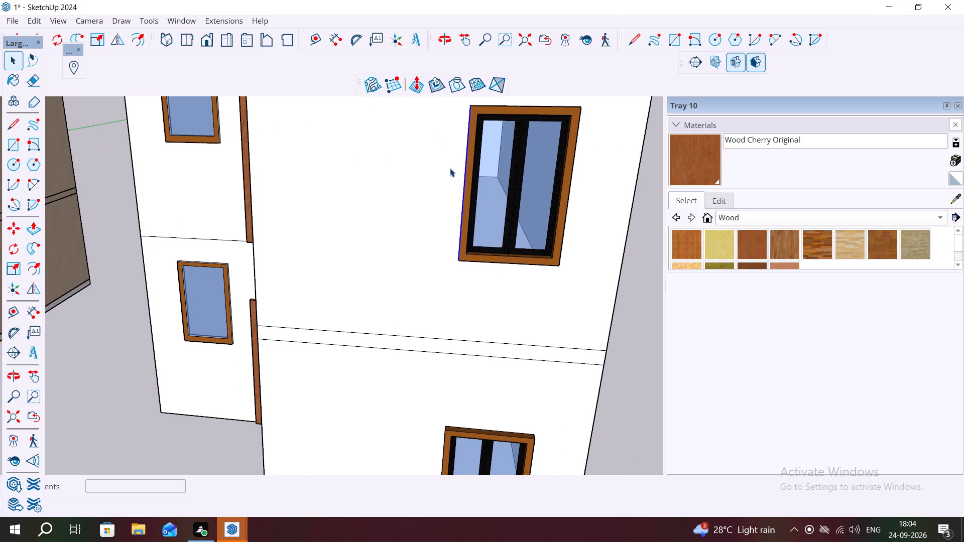
middle_click_drag(470, 174, 565, 271)
scroll(507, 256, "down", 5)
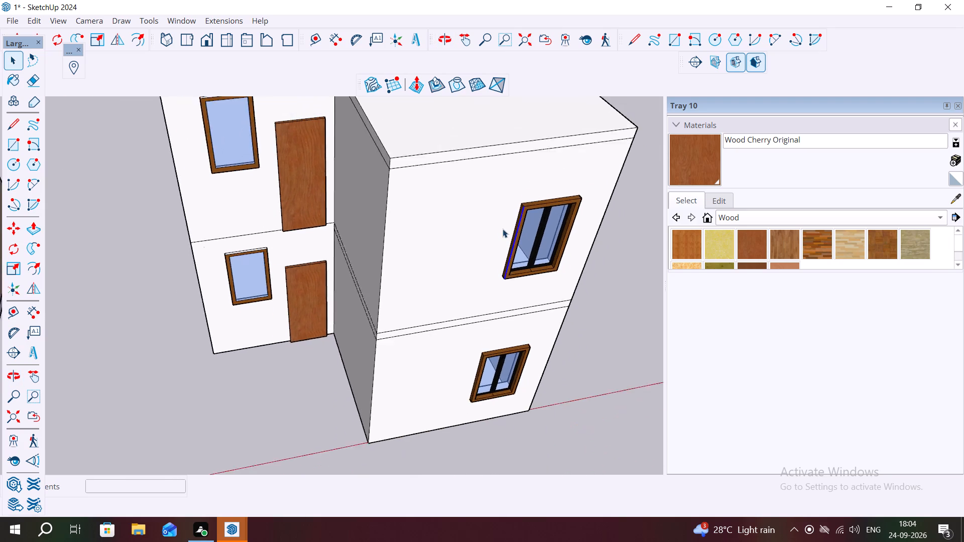
scroll(503, 229, "down", 4)
scroll(311, 181, "up", 4)
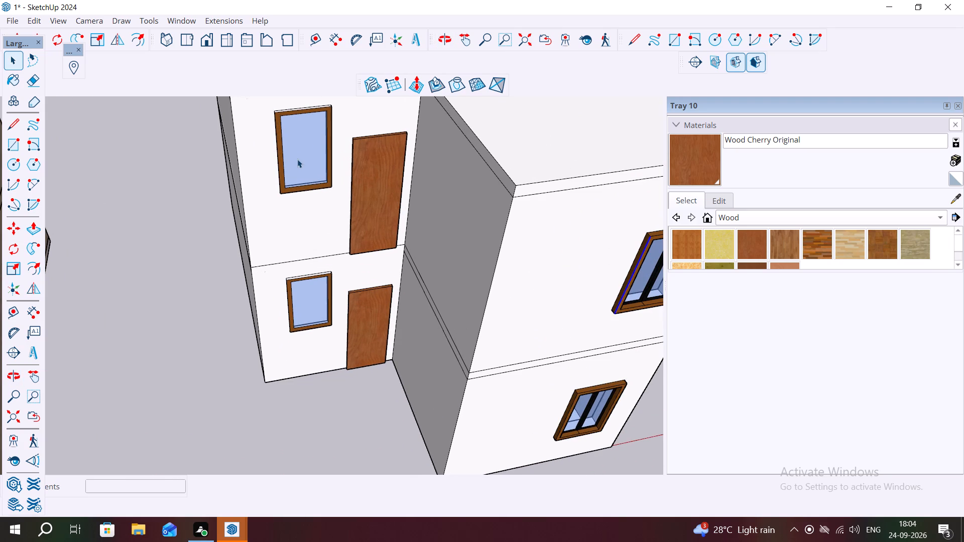
scroll(284, 150, "up", 1)
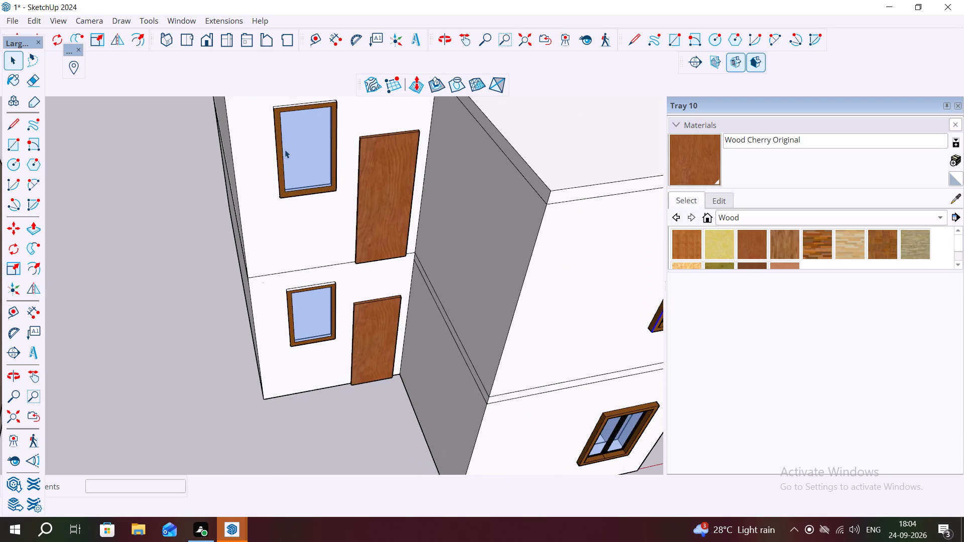
scroll(283, 147, "down", 6)
middle_click_drag(261, 128, 250, 93)
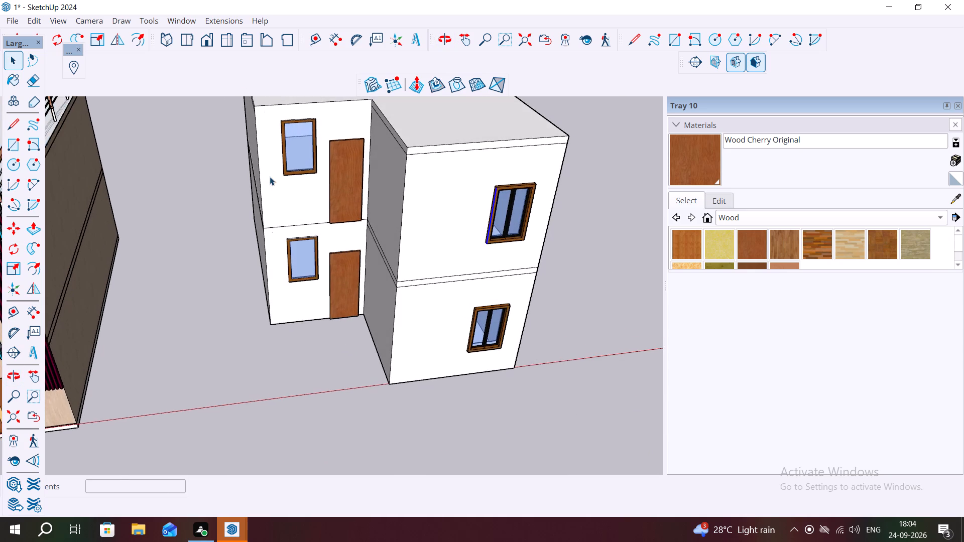
scroll(275, 155, "up", 2)
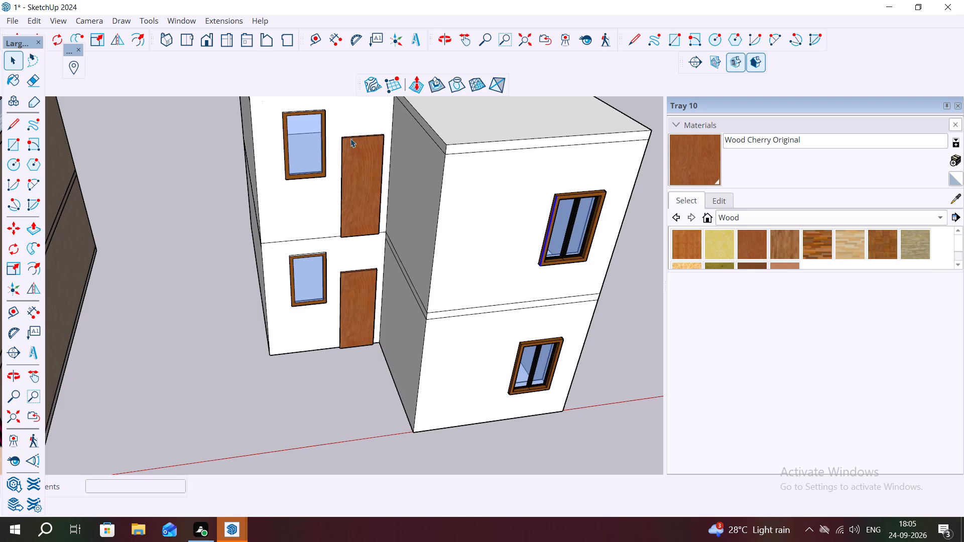
key("Escape")
key("space")
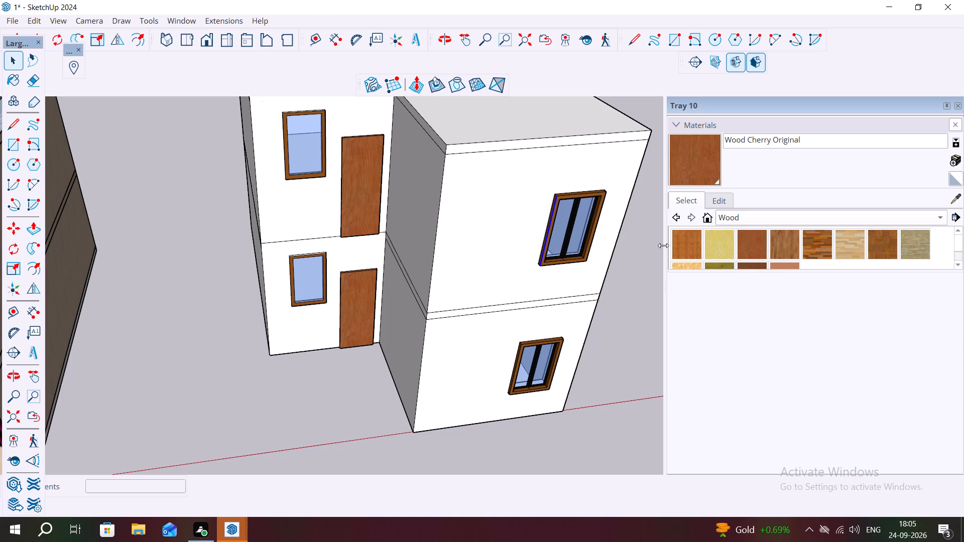
left_click(648, 262)
middle_click_drag(630, 267, 591, 111)
scroll(597, 168, "down", 4)
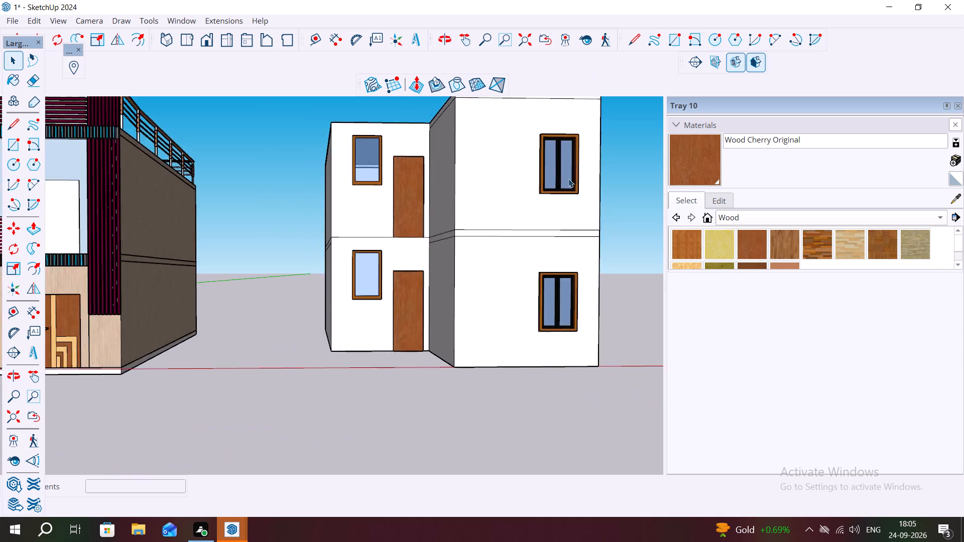
scroll(568, 179, "down", 2)
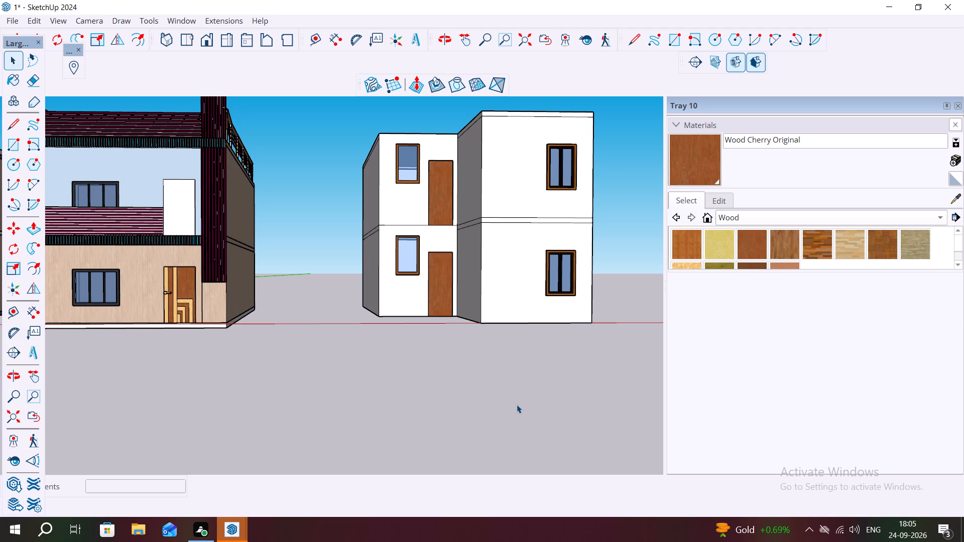
scroll(622, 262, "down", 2)
middle_click_drag(601, 267, 595, 269)
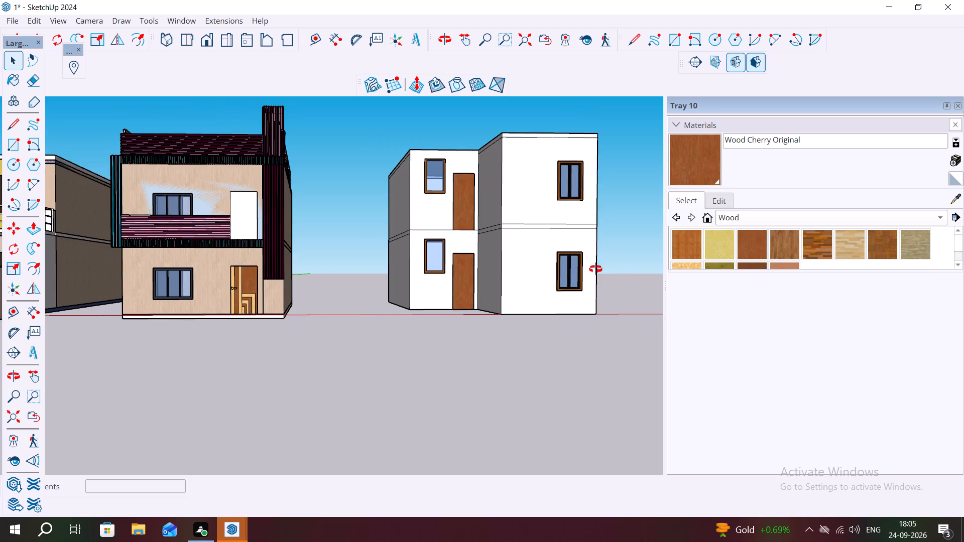
middle_click_drag(595, 269, 557, 281)
Draw a vertical line about 3' 11 3/4" long down the middle of the glass in the upper-storey window beside the cherry door.
scroll(572, 185, "up", 7)
scroll(319, 154, "up", 6)
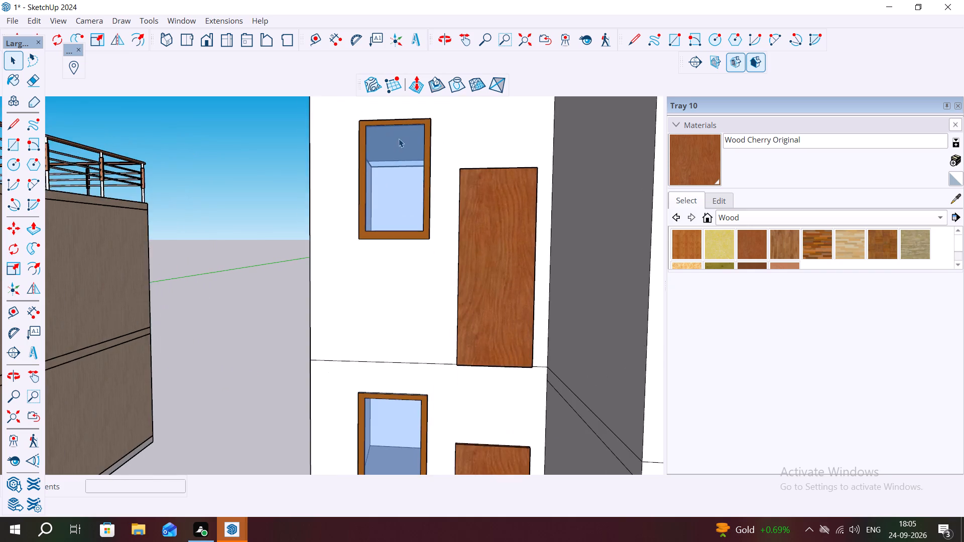
scroll(399, 139, "up", 1)
middle_click_drag(400, 139, 445, 212)
scroll(430, 158, "up", 5)
middle_click_drag(380, 121, 392, 76)
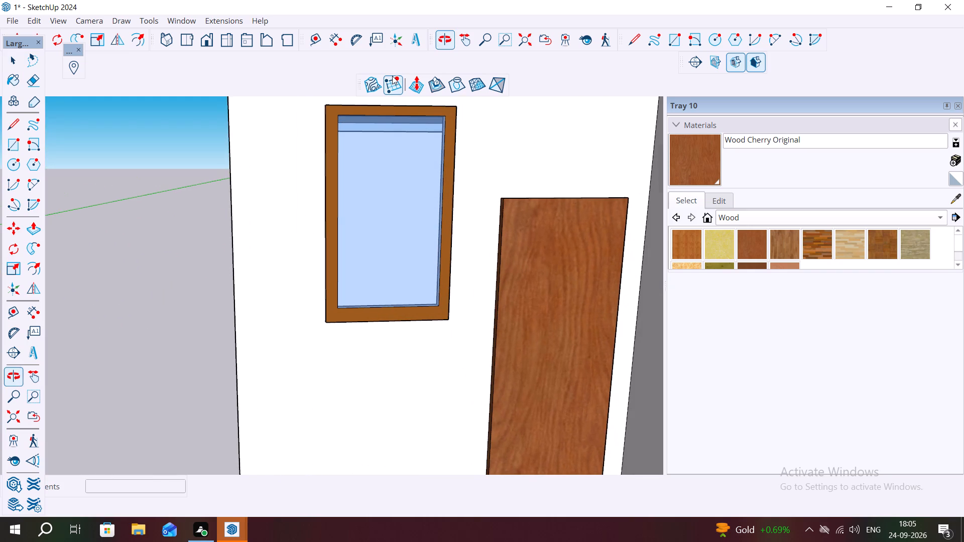
key("l")
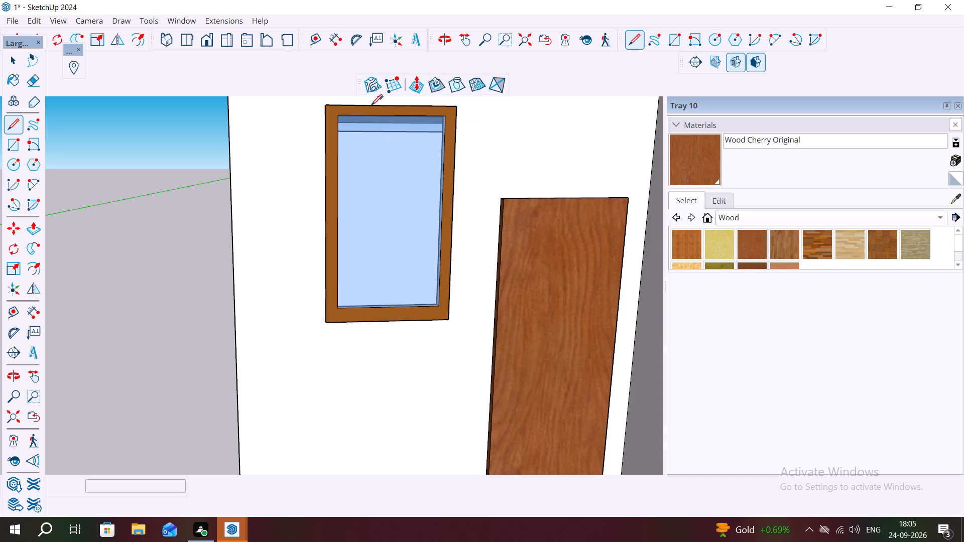
middle_click_drag(370, 164, 408, 85)
scroll(399, 125, "up", 8)
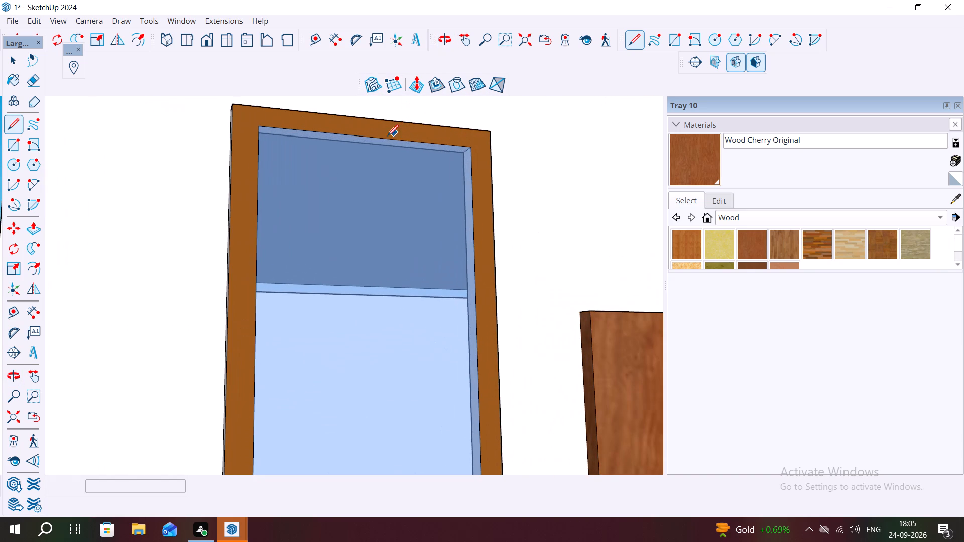
left_click(382, 136)
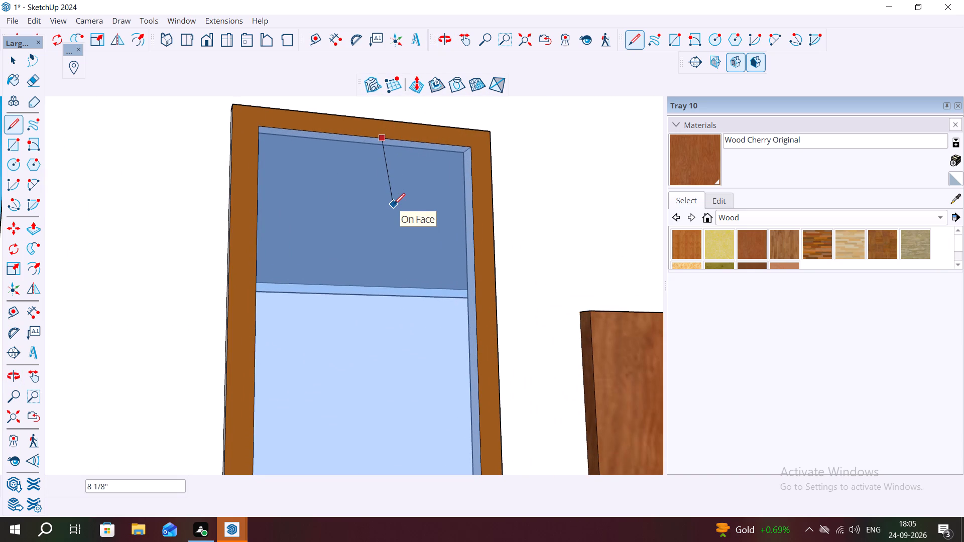
scroll(394, 198, "down", 1)
scroll(412, 97, "down", 2)
scroll(365, 305, "down", 2)
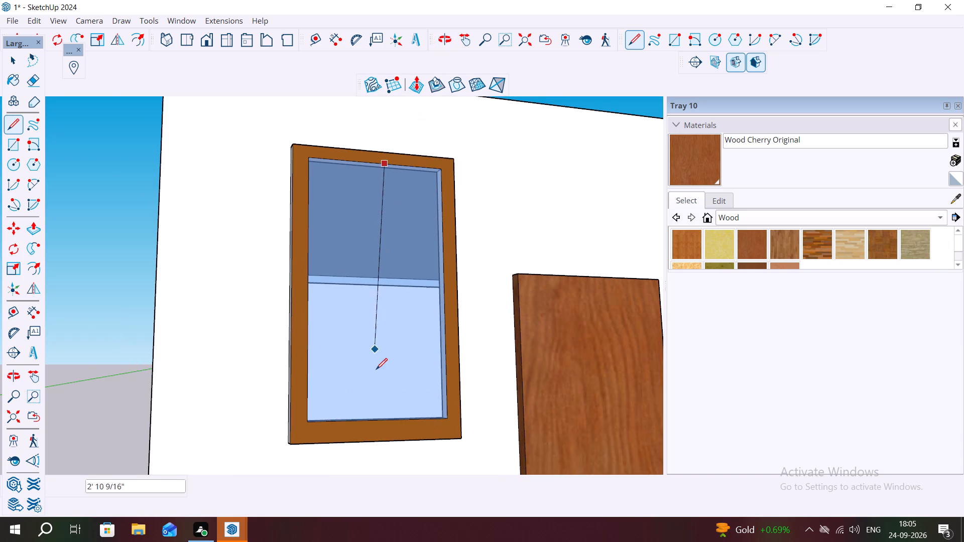
left_click(386, 423)
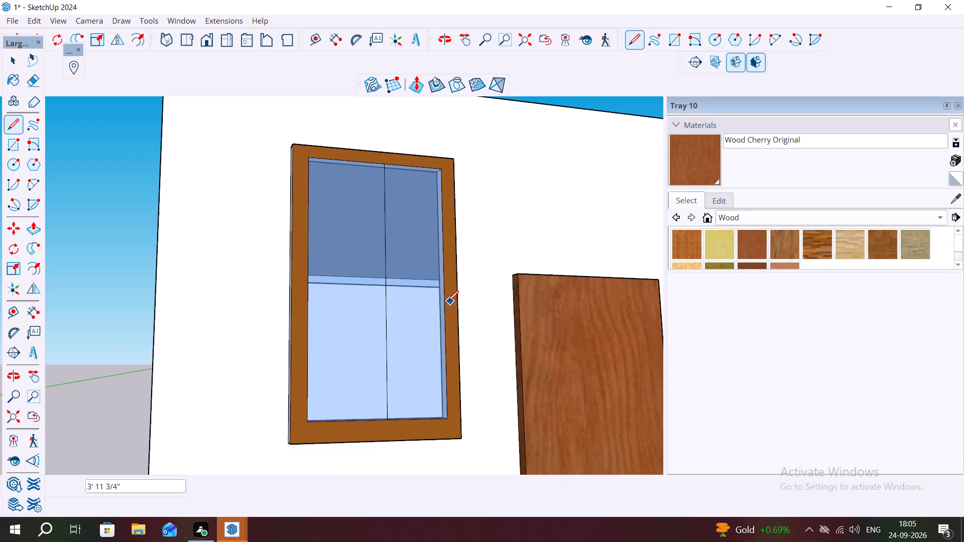
middle_click_drag(405, 313, 418, 133)
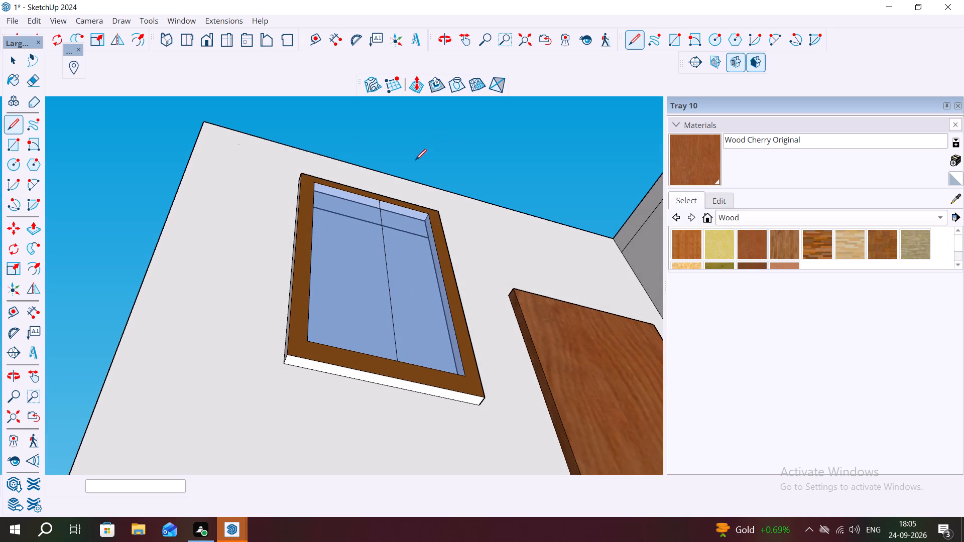
key("Escape")
key("space")
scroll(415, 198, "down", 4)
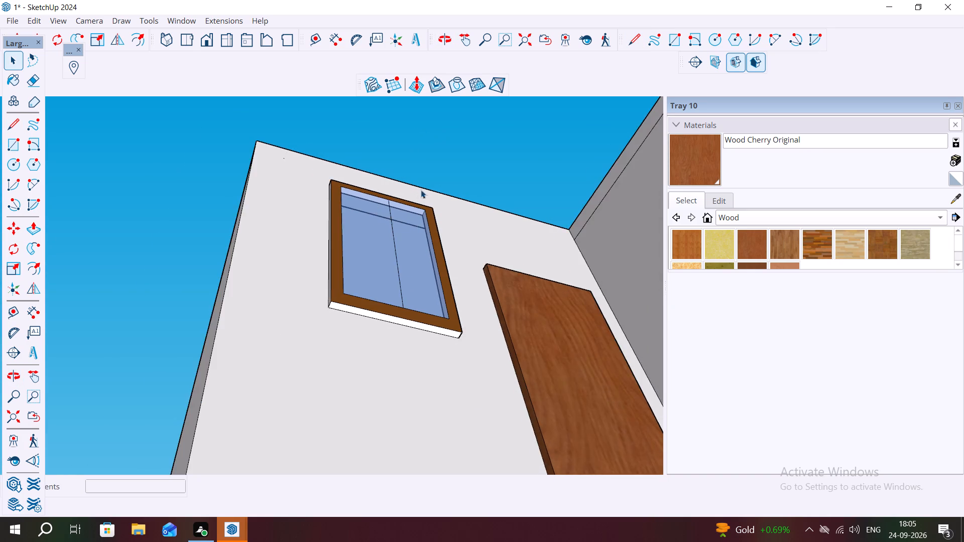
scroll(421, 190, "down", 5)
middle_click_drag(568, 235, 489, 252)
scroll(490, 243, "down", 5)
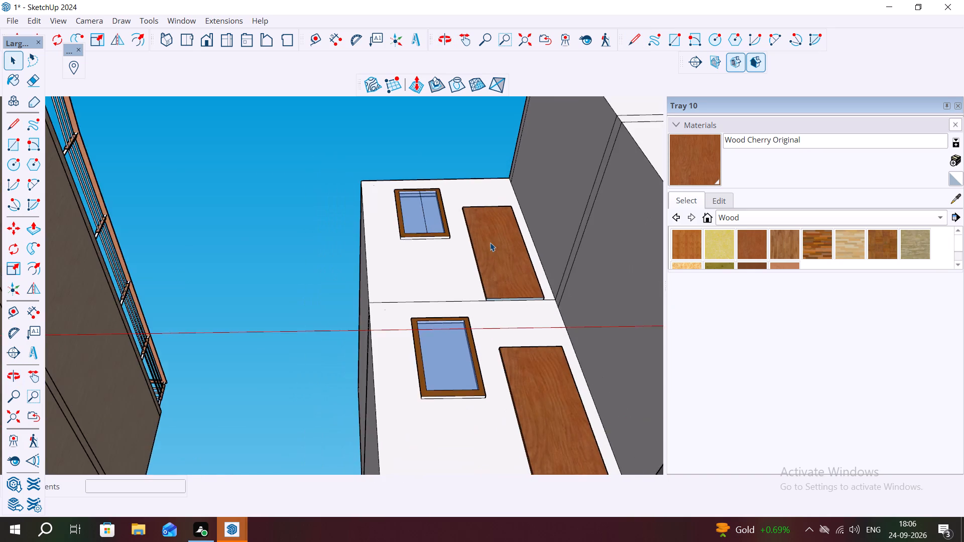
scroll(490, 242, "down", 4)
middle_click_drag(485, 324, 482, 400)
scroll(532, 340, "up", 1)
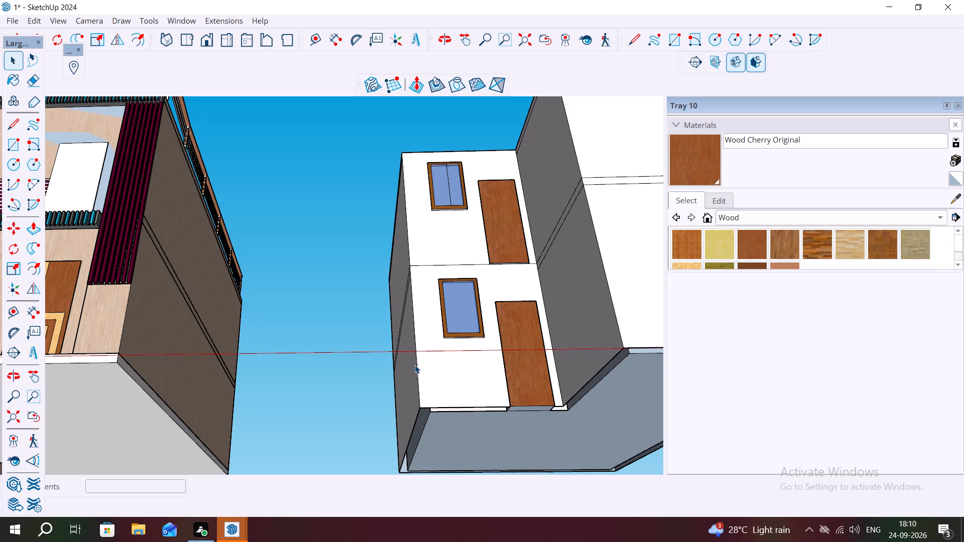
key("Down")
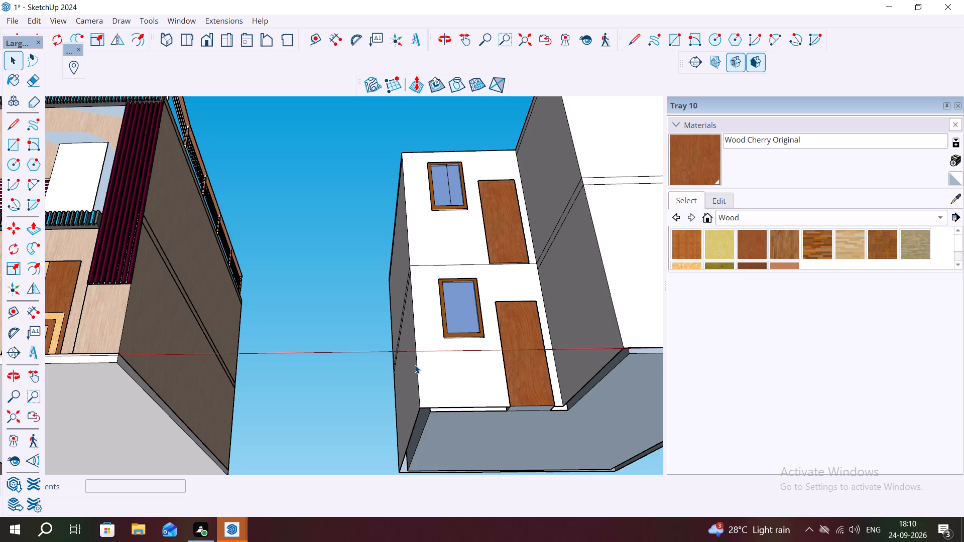
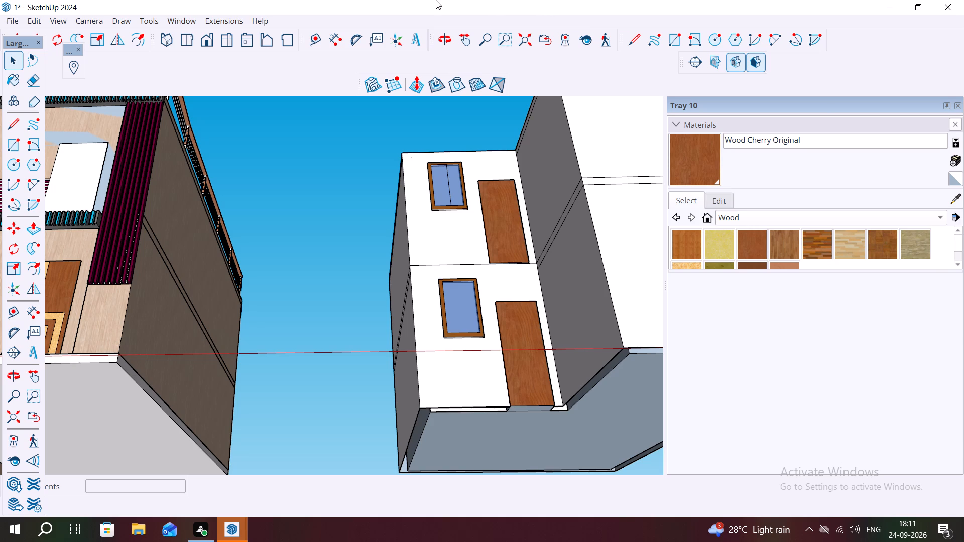
Examine the two-storey L-shaped building's window and door faces and its flat roof from several angles.
middle_click_drag(432, 261, 432, 267)
middle_click_drag(432, 267, 413, 541)
scroll(543, 152, "up", 5)
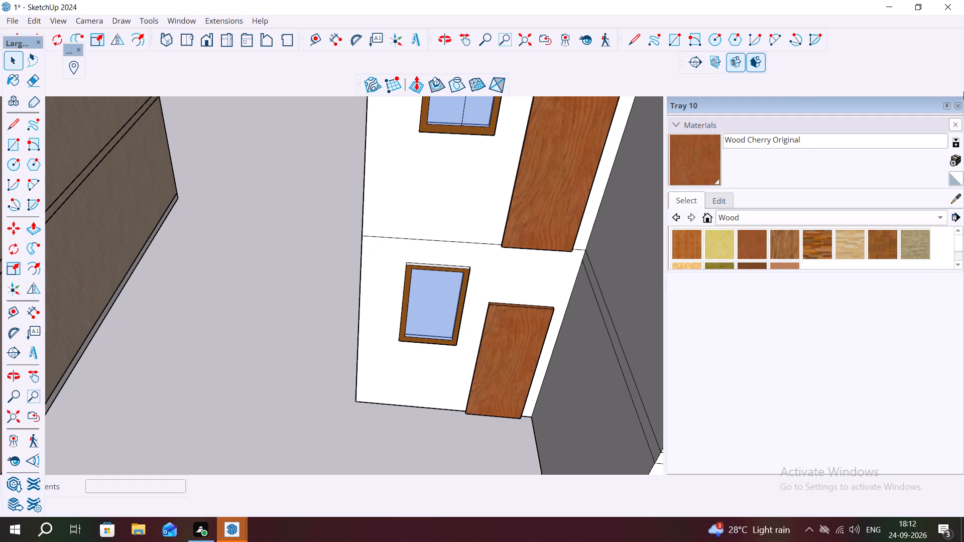
scroll(355, 178, "down", 9)
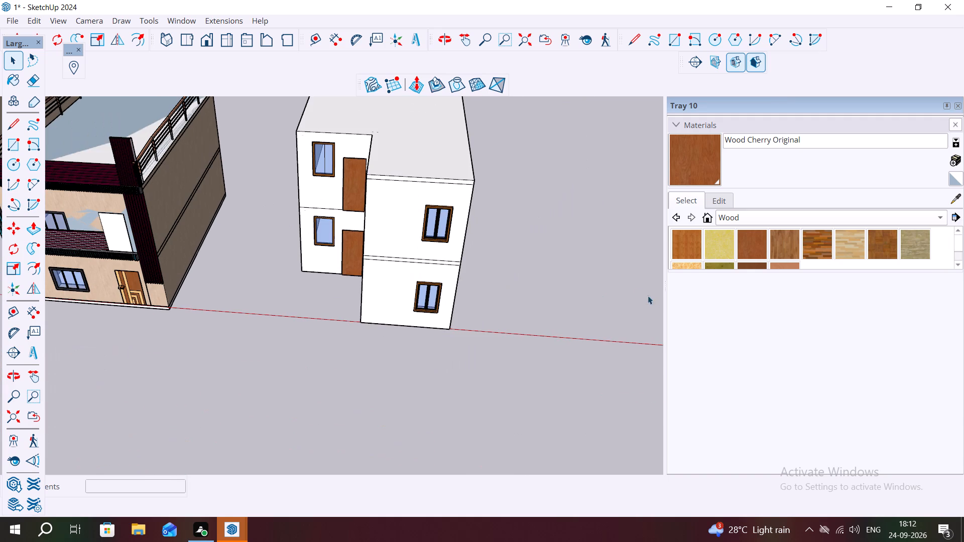
middle_click_drag(481, 265, 566, 207)
scroll(394, 173, "up", 3)
middle_click_drag(399, 125, 416, 129)
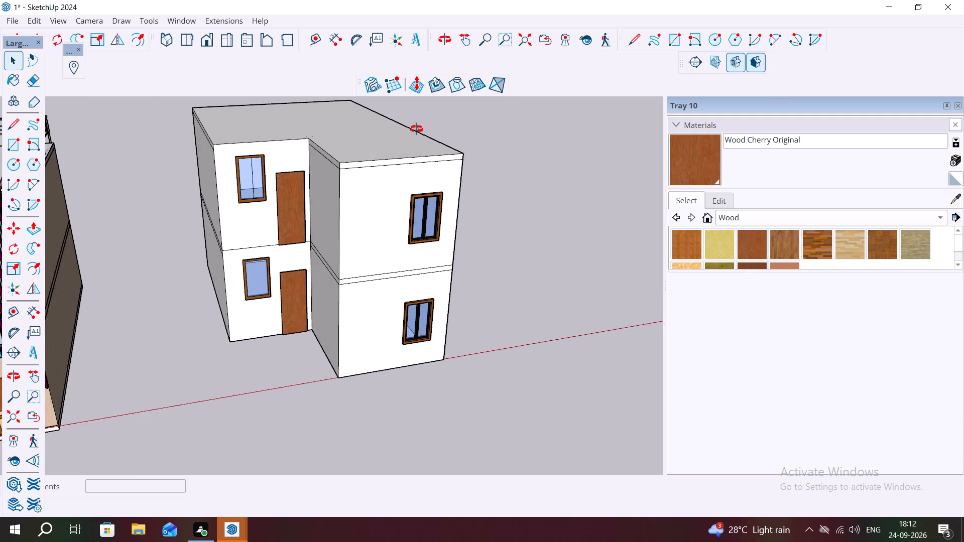
middle_click_drag(416, 129, 420, 130)
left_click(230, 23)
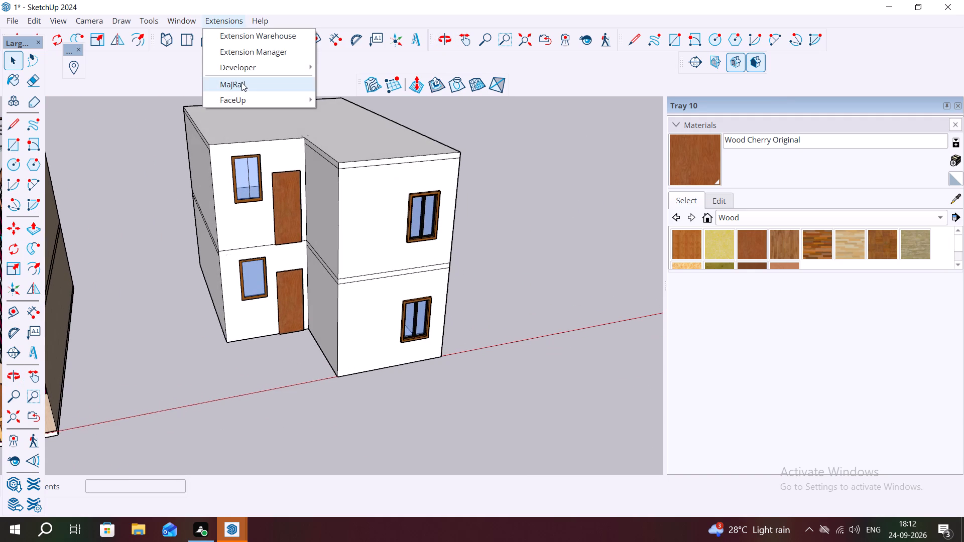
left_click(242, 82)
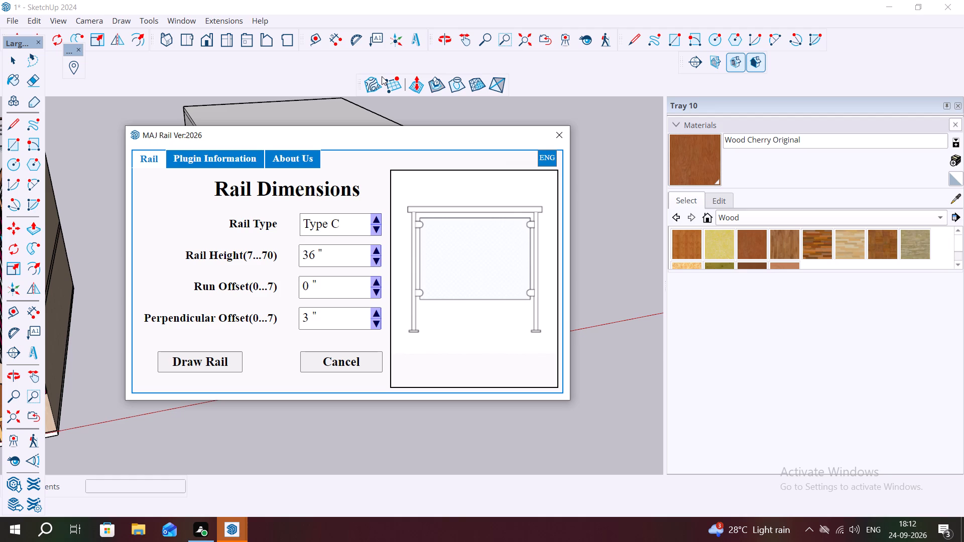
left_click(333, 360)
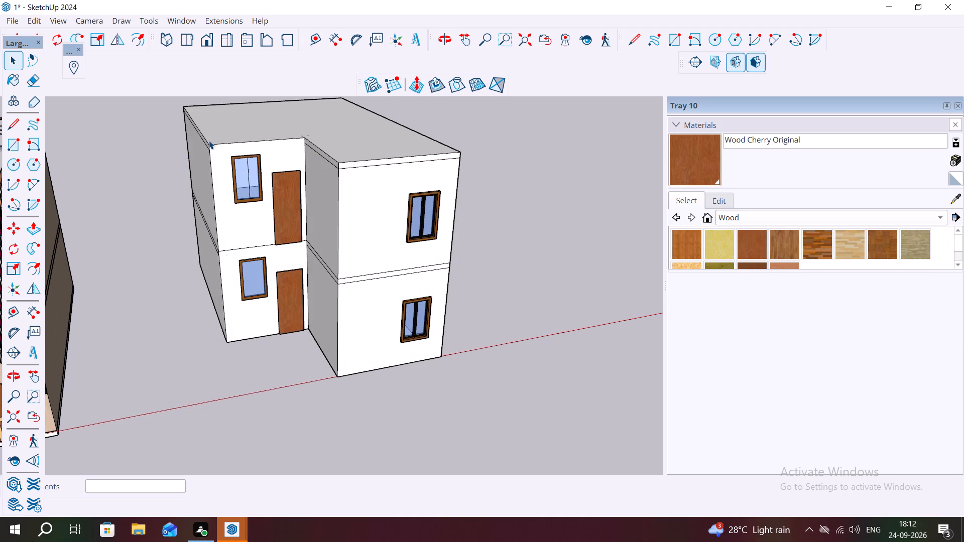
Configure a MajRail Type C rail with 36" height and 0" run offset, adjust its perpendicular offset, and begin drawing it.
left_click(212, 21)
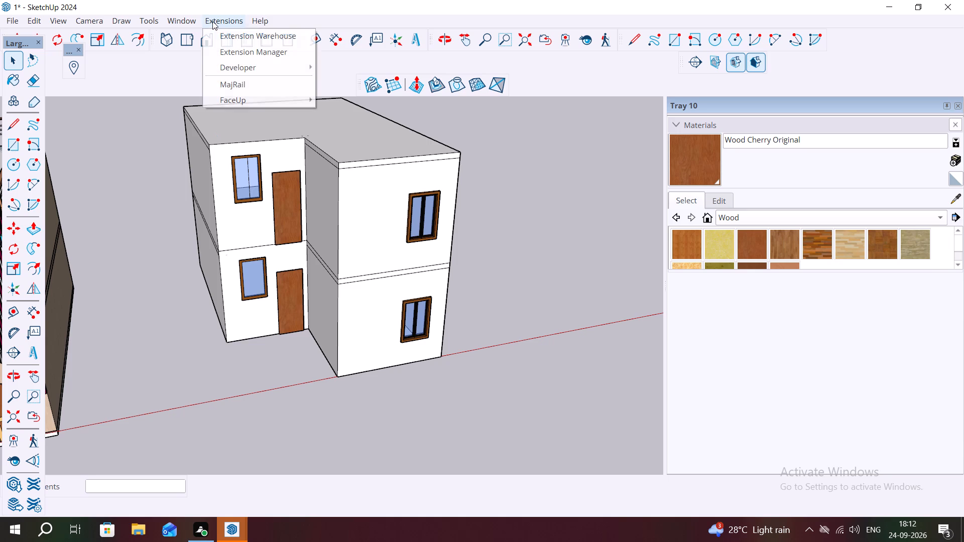
left_click(233, 88)
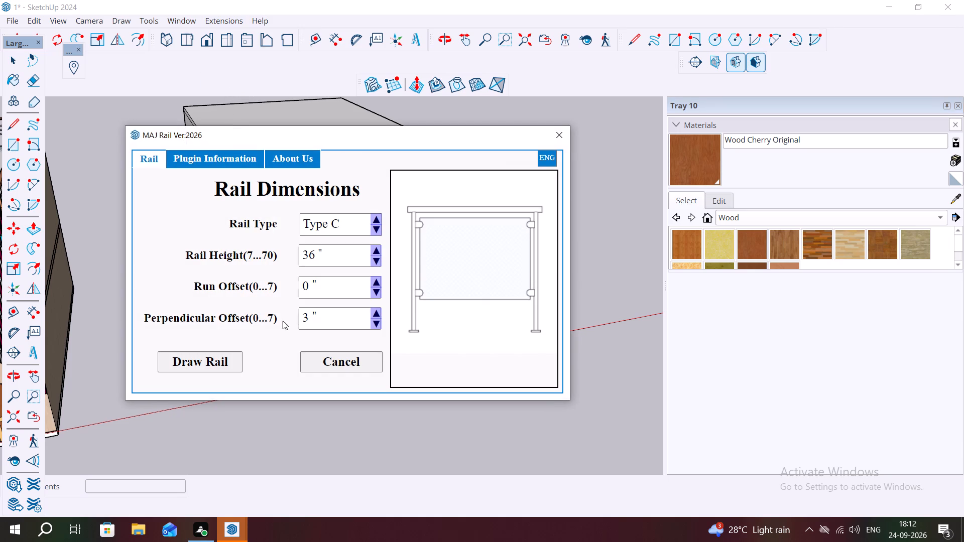
double_click(375, 321)
triple_click(377, 315)
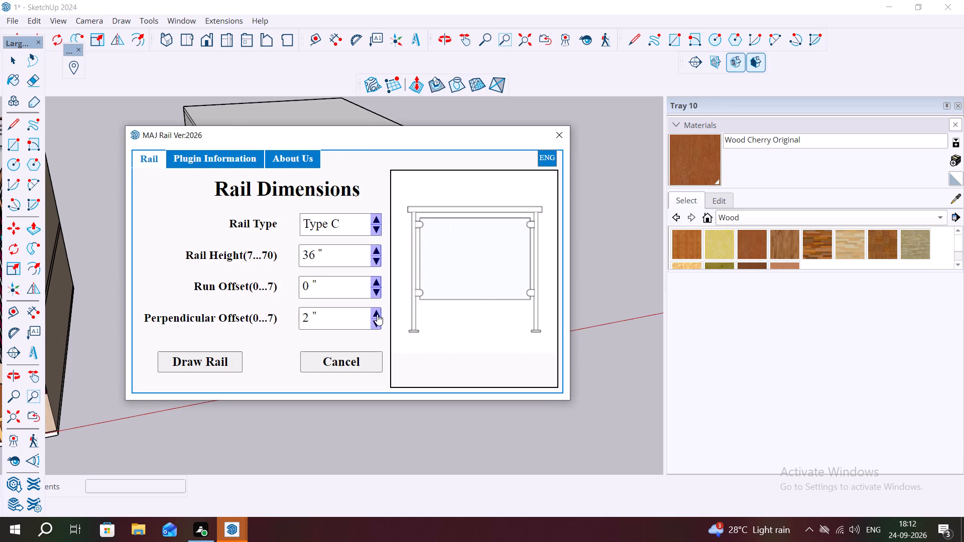
left_click(377, 314)
left_click(207, 362)
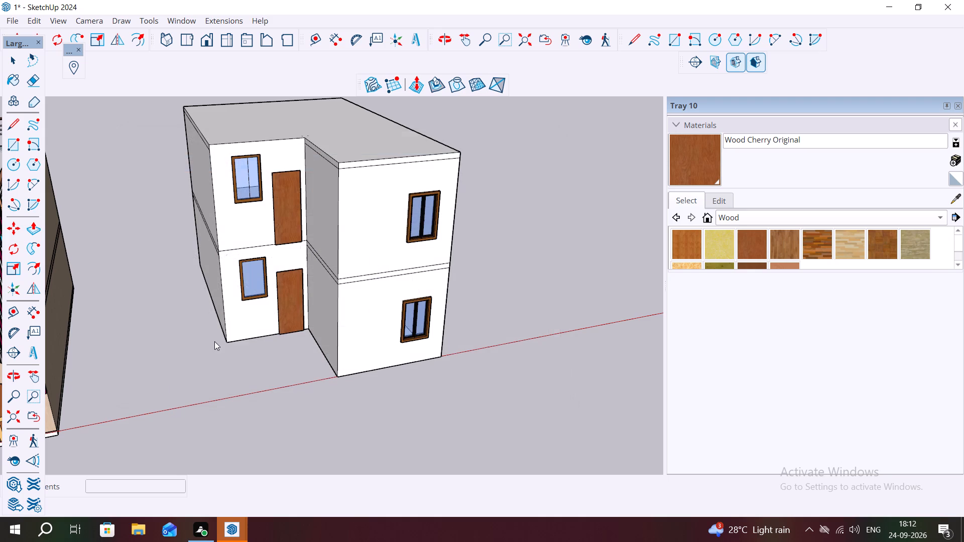
Trace the rail path along the projecting wing's front roof edge with 4x divisions and the long outer side edge with 7x.
left_click(337, 166)
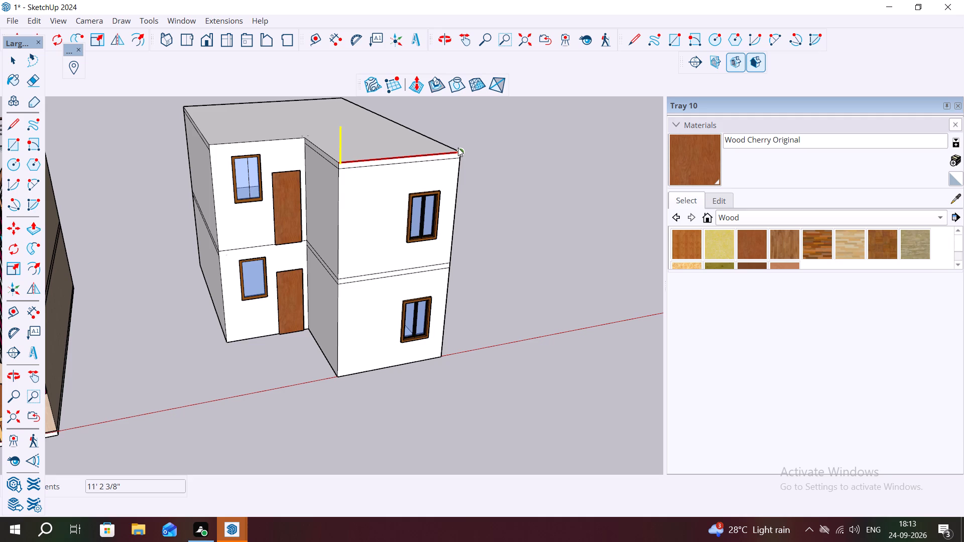
key("4")
key("x")
key("Return")
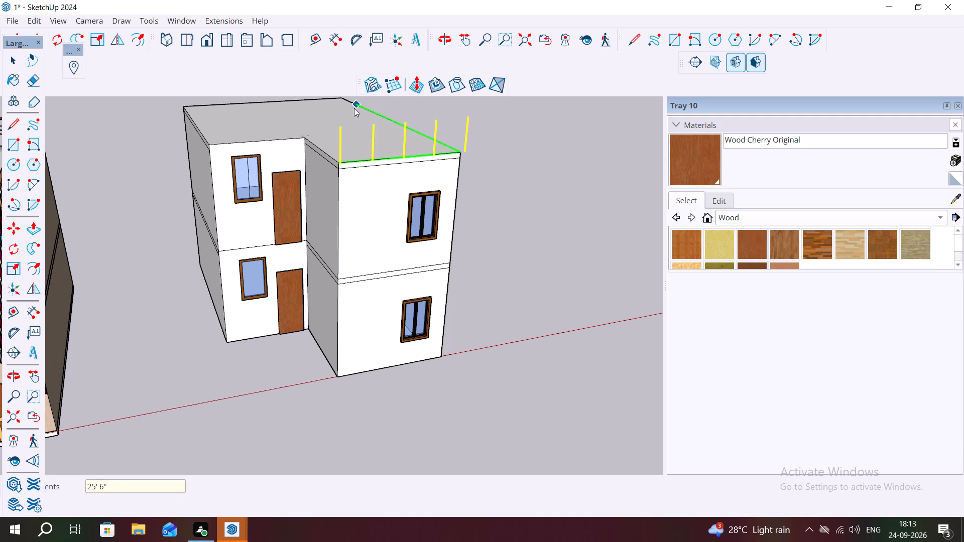
scroll(354, 108, "down", 5)
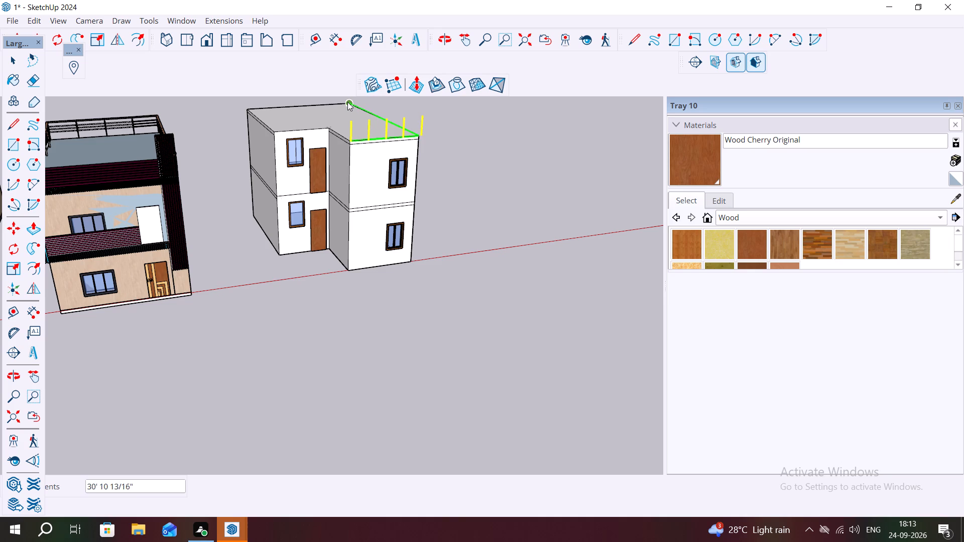
type("7x")
key("Return")
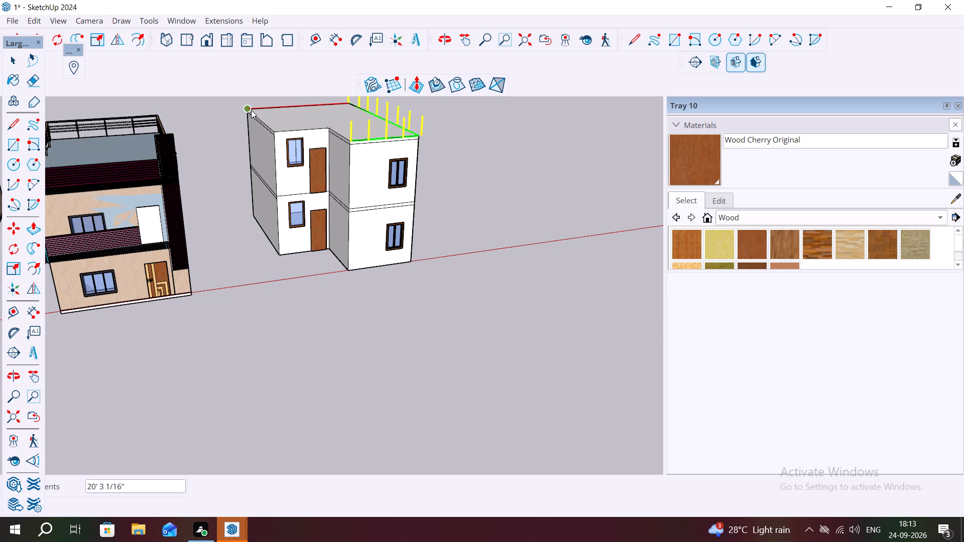
Continue the rail path along the rear roof edge with 6x divisions and the opposite side edge with 5x.
key("6")
key("x")
key("Return")
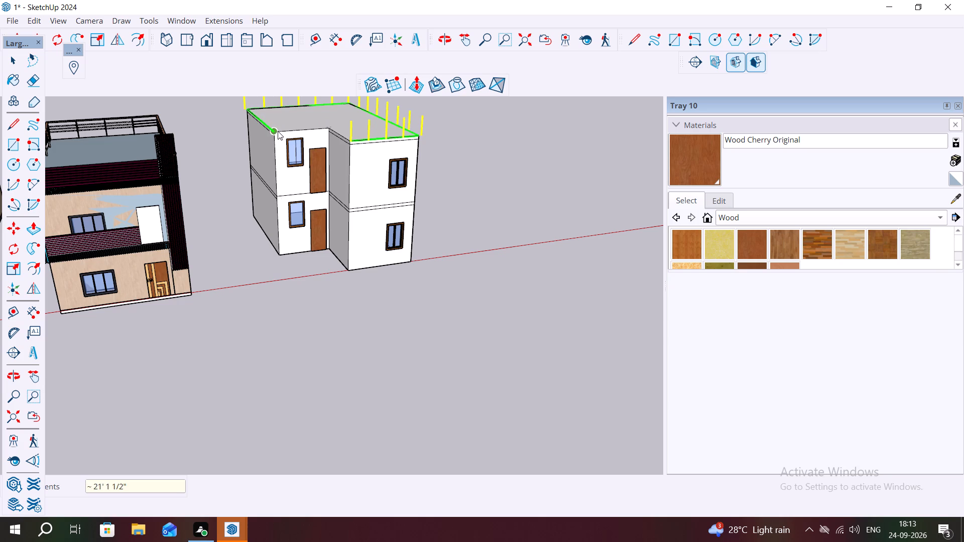
key("5")
key("x")
key("Return")
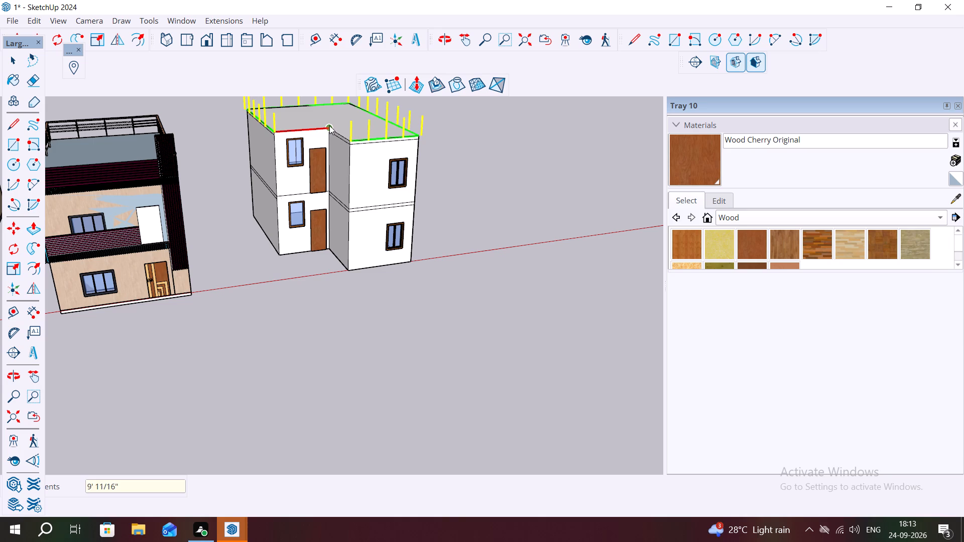
Continue the rail path along the roof edge above the cherry doors with 4x divisions and the inner return edge with 5x.
type("4x")
key("Return")
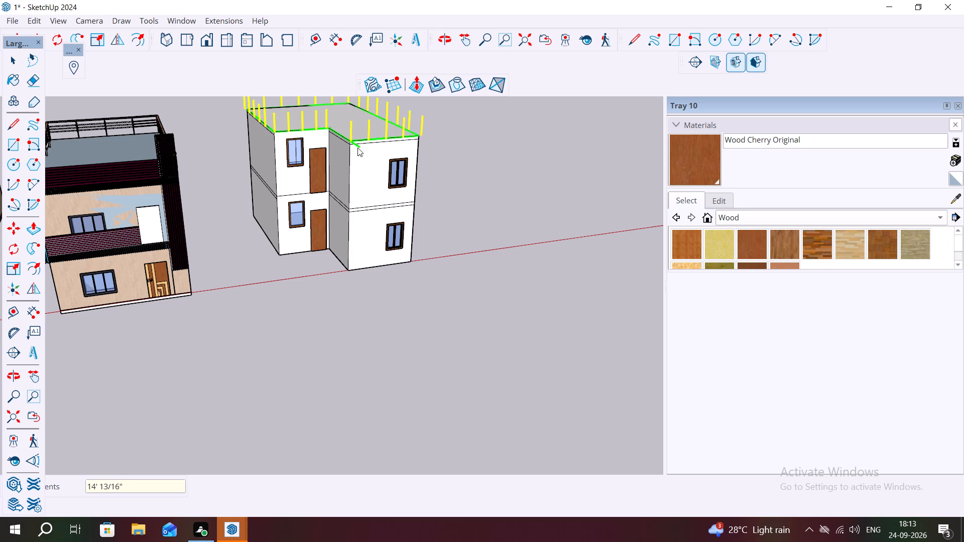
key("5")
key("x")
key("Return")
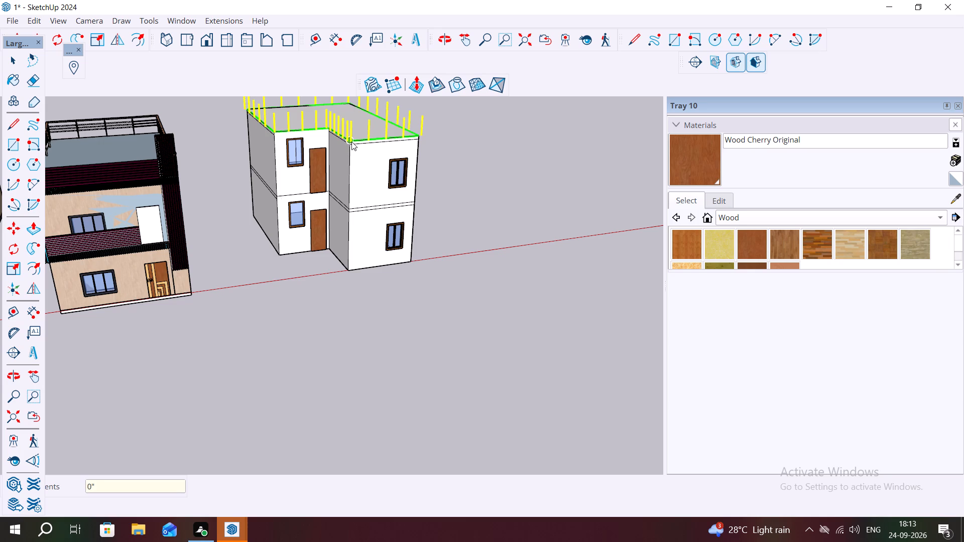
Finish the rail path at its starting roof corner to generate the railing, and wait for the program to respond.
triple_click(351, 142)
left_click(351, 142)
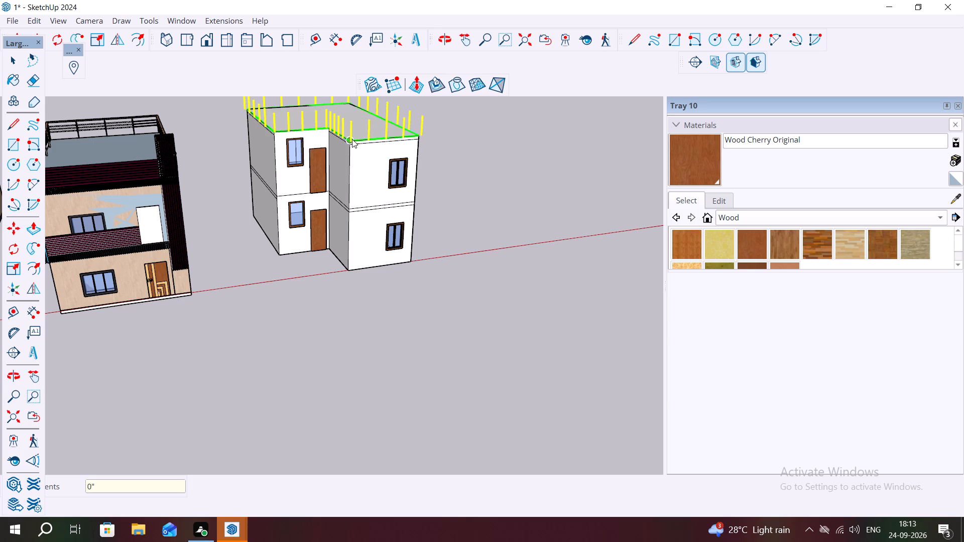
triple_click(351, 139)
double_click(351, 139)
middle_click_drag(349, 139, 381, 149)
middle_click_drag(381, 149, 416, 160)
scroll(306, 124, "up", 3)
middle_click_drag(336, 142, 404, 130)
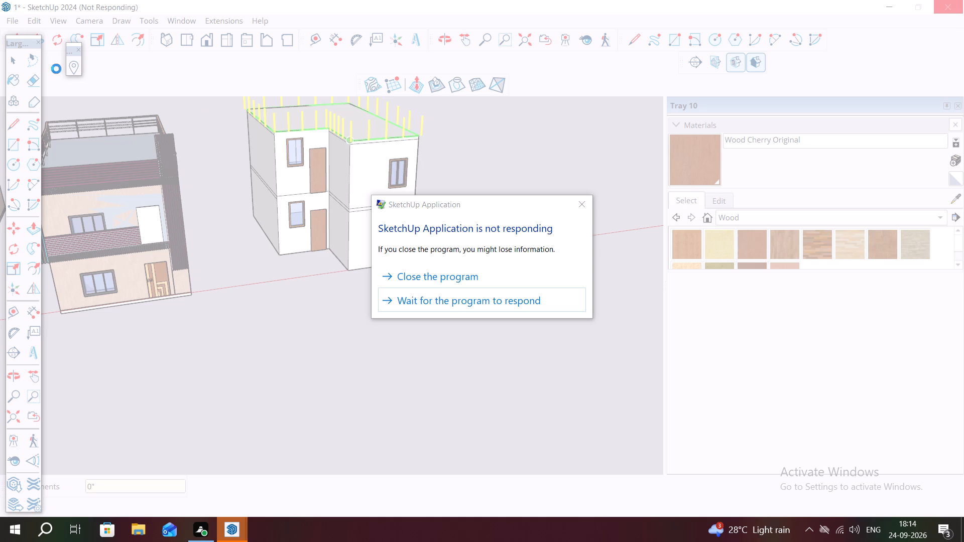
left_click(451, 301)
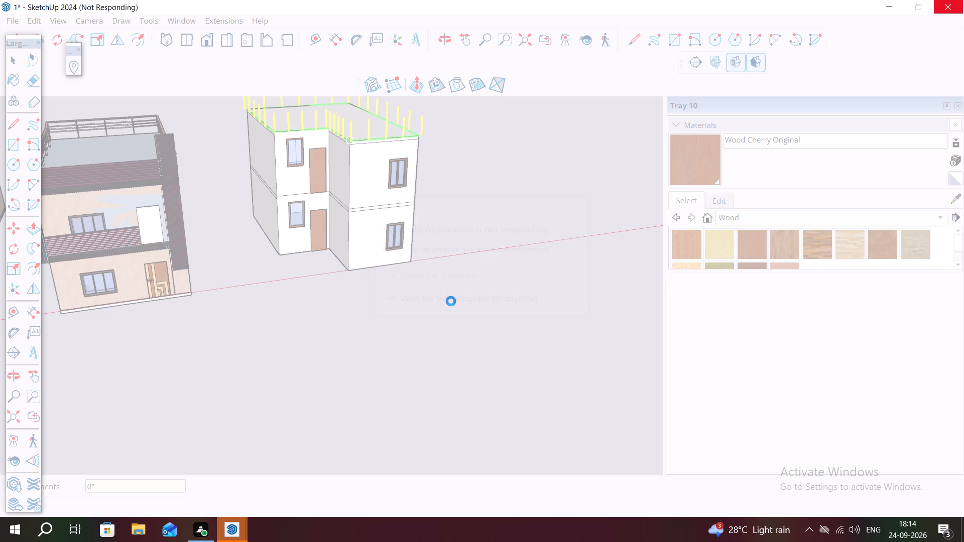
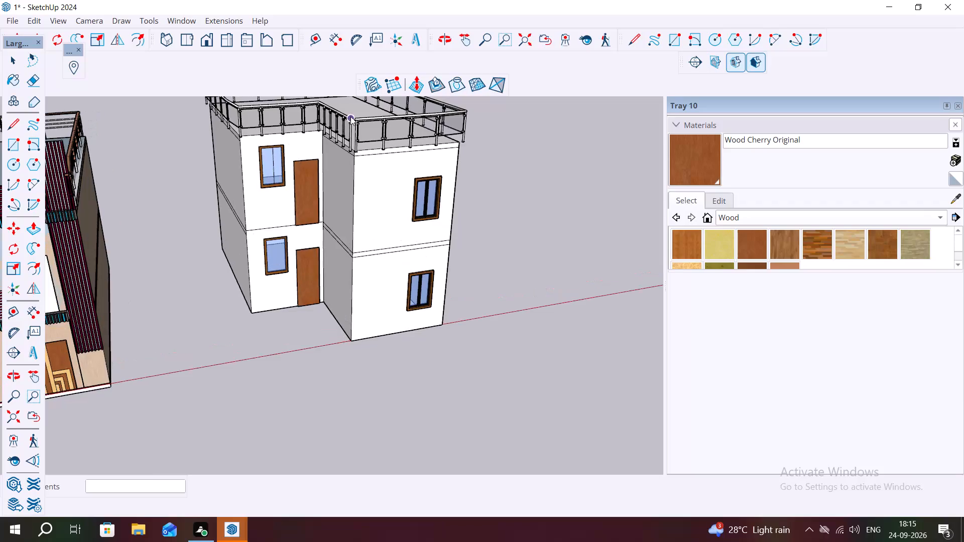
Undo the generated railing around the L-shaped building's roof.
scroll(336, 162, "up", 7)
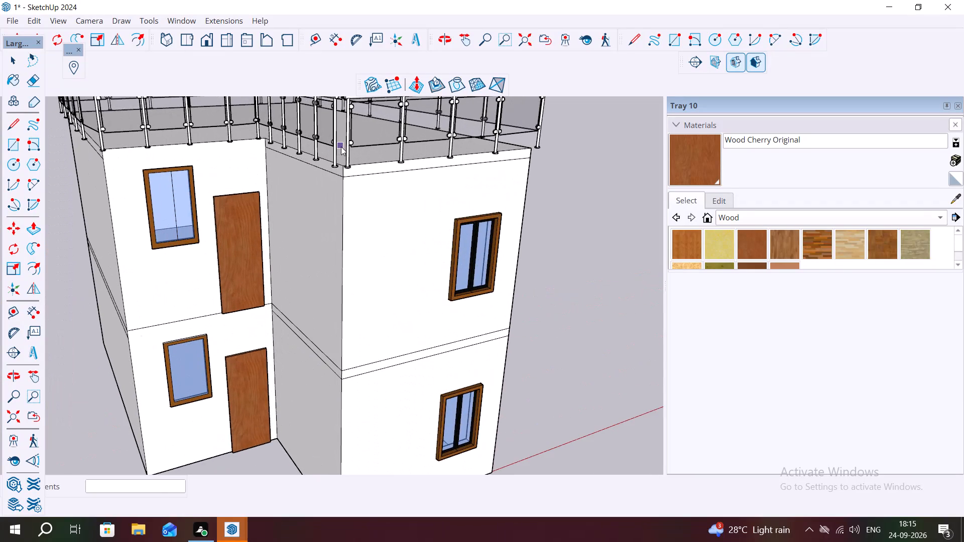
scroll(397, 163, "down", 9)
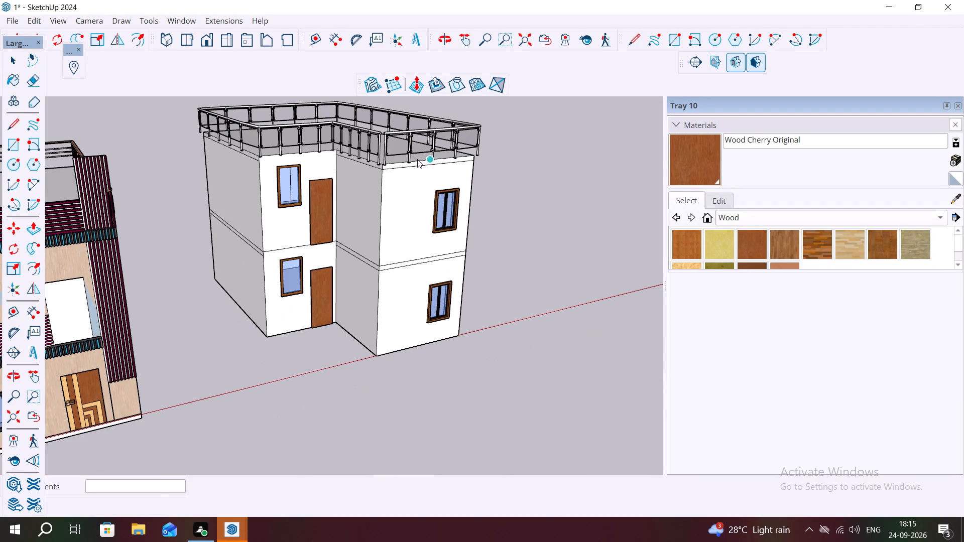
key("ctrl+z")
key("ctrl+z")
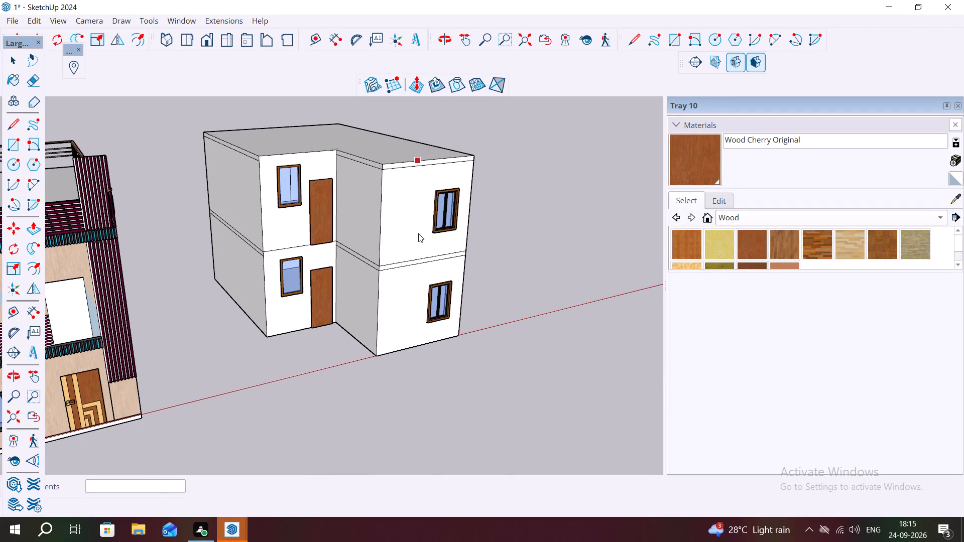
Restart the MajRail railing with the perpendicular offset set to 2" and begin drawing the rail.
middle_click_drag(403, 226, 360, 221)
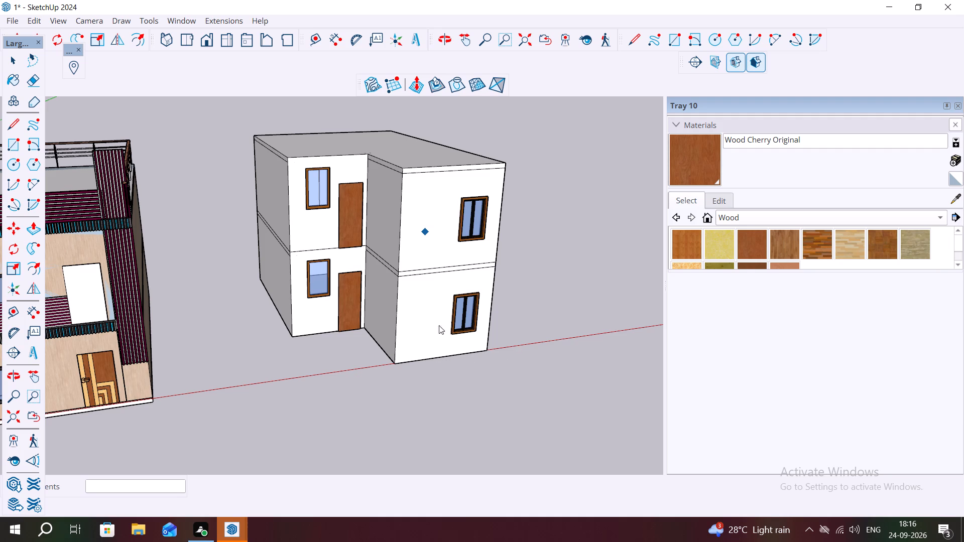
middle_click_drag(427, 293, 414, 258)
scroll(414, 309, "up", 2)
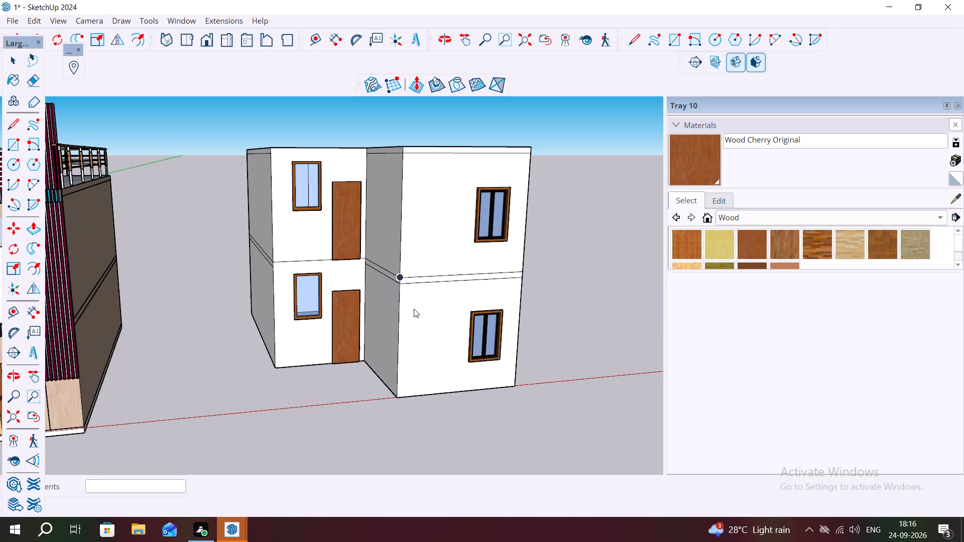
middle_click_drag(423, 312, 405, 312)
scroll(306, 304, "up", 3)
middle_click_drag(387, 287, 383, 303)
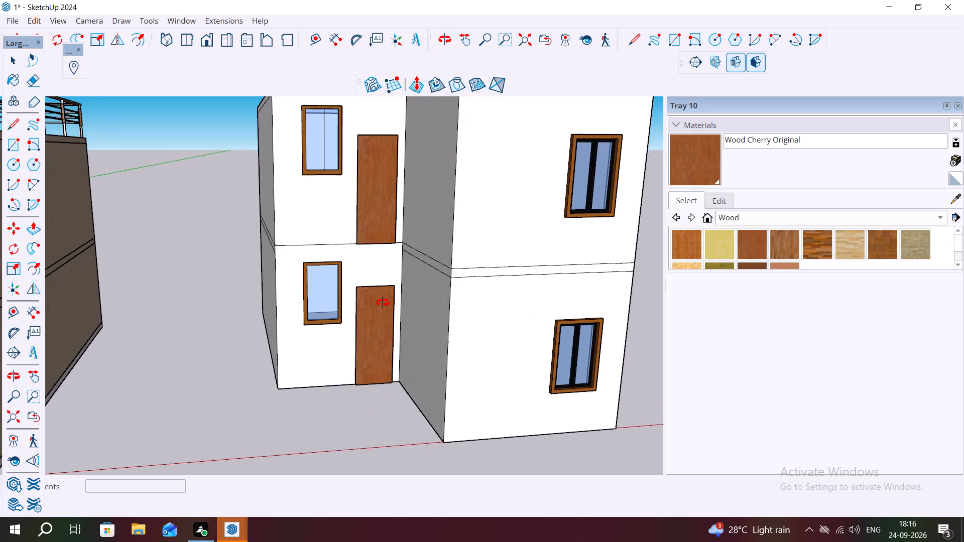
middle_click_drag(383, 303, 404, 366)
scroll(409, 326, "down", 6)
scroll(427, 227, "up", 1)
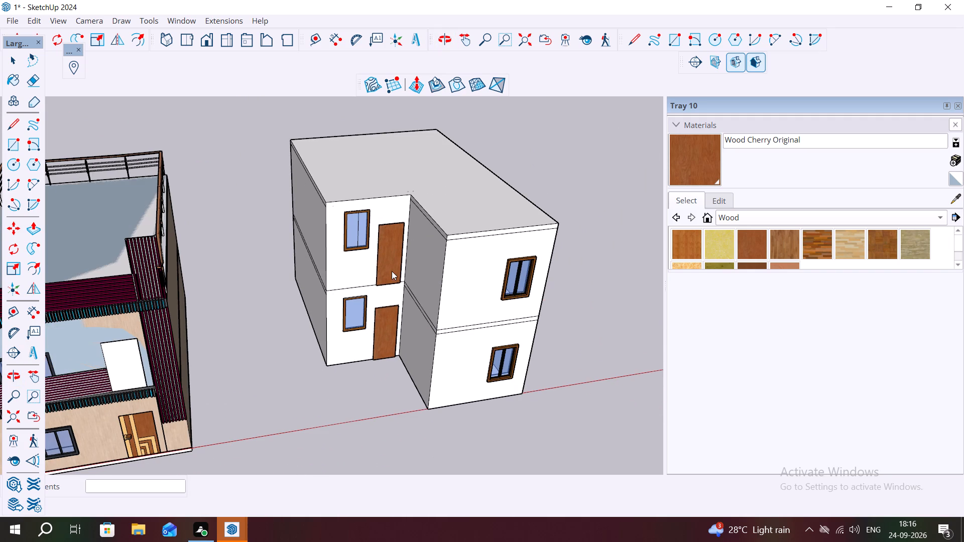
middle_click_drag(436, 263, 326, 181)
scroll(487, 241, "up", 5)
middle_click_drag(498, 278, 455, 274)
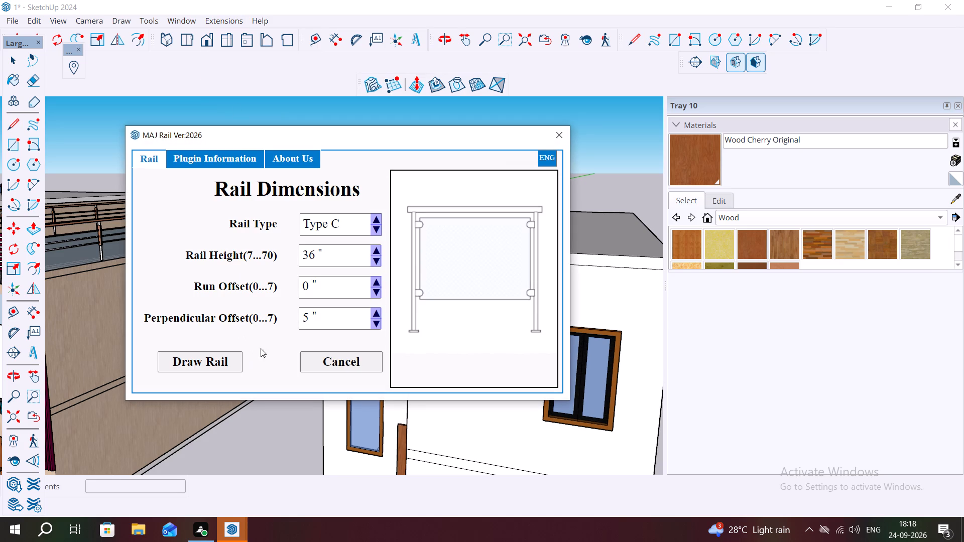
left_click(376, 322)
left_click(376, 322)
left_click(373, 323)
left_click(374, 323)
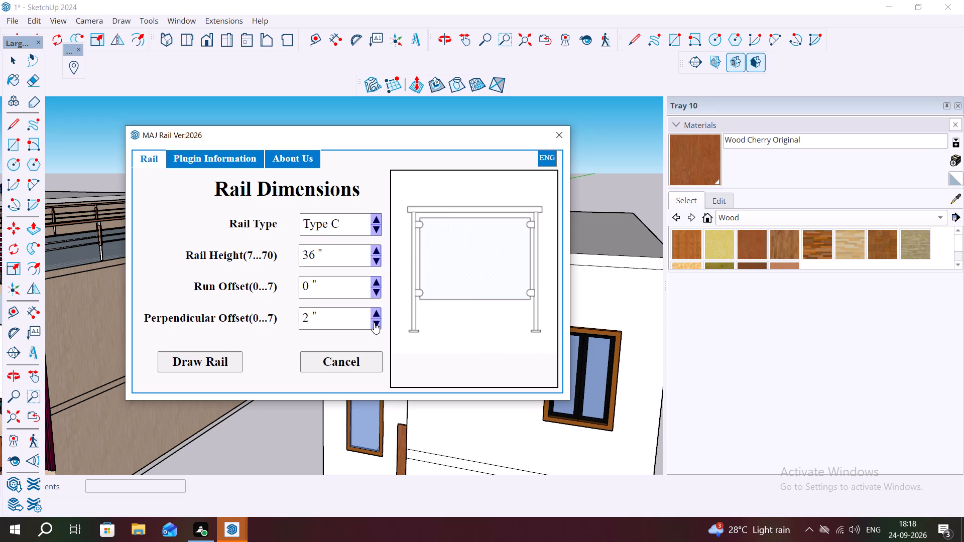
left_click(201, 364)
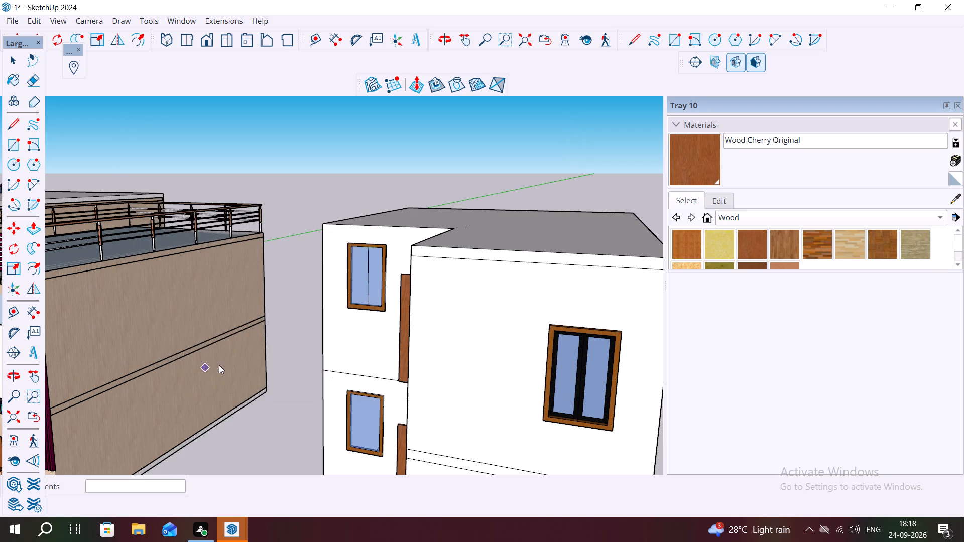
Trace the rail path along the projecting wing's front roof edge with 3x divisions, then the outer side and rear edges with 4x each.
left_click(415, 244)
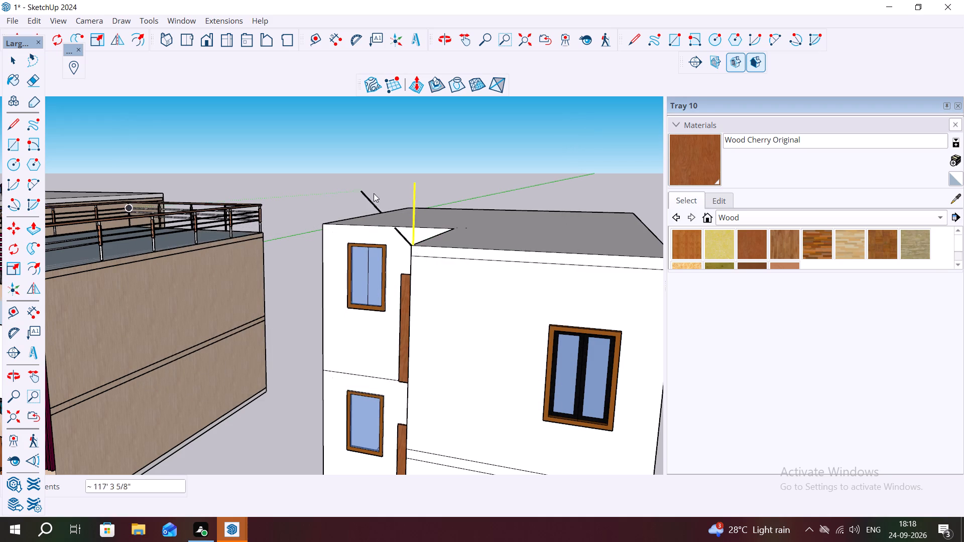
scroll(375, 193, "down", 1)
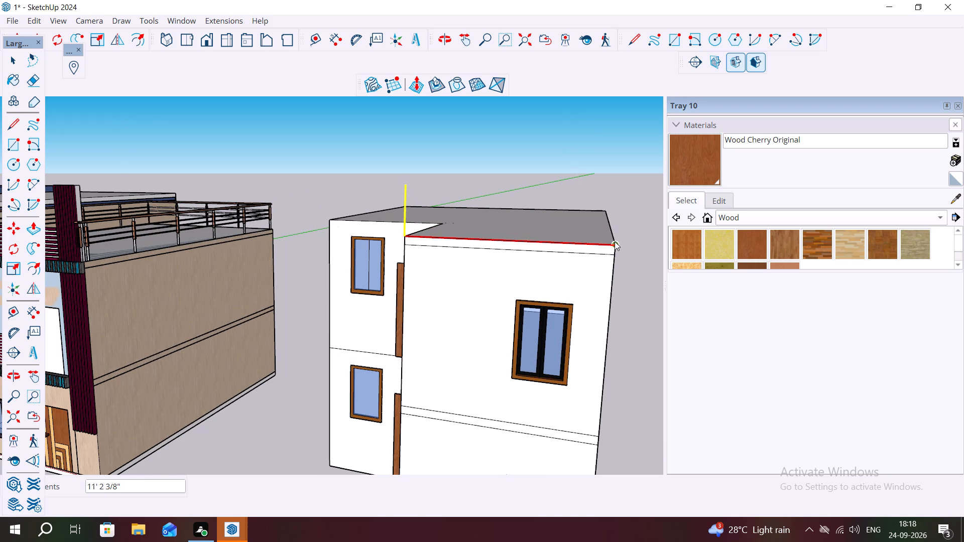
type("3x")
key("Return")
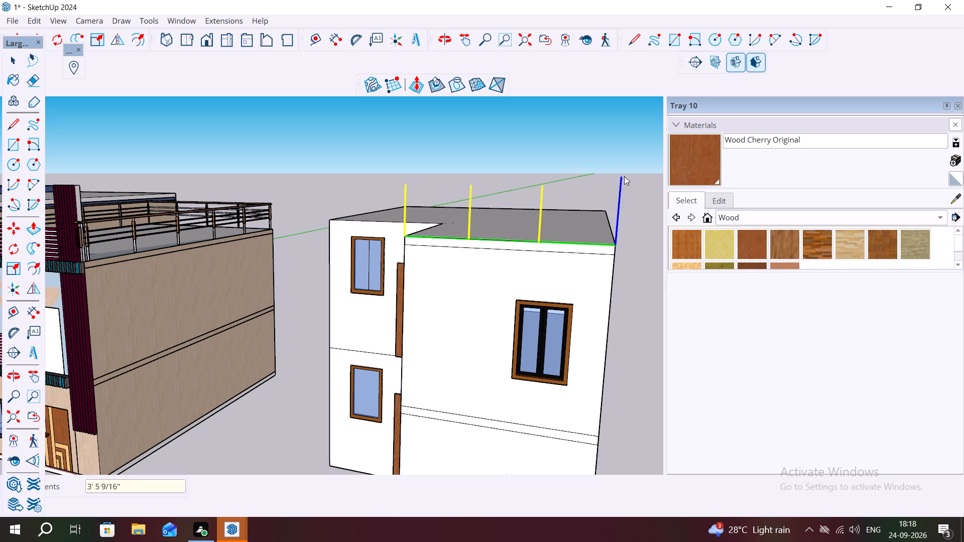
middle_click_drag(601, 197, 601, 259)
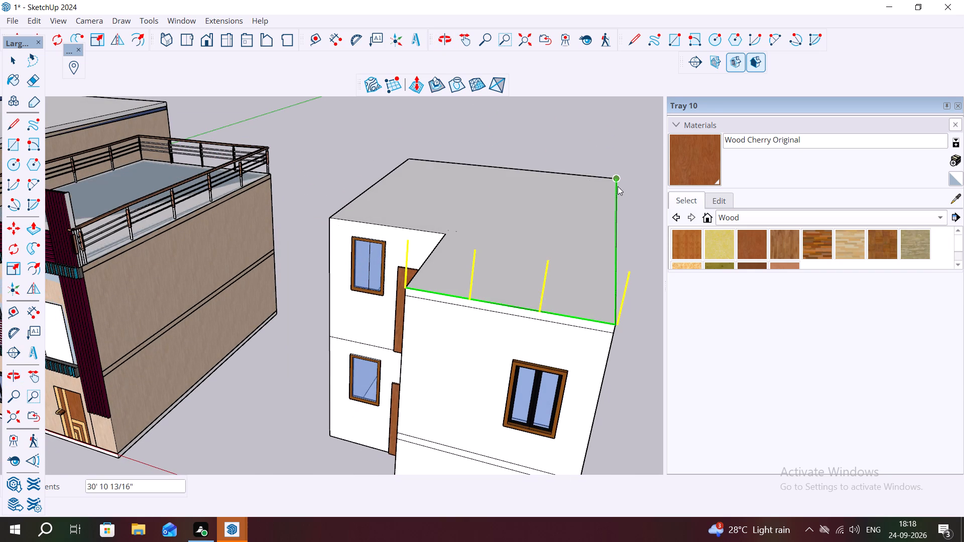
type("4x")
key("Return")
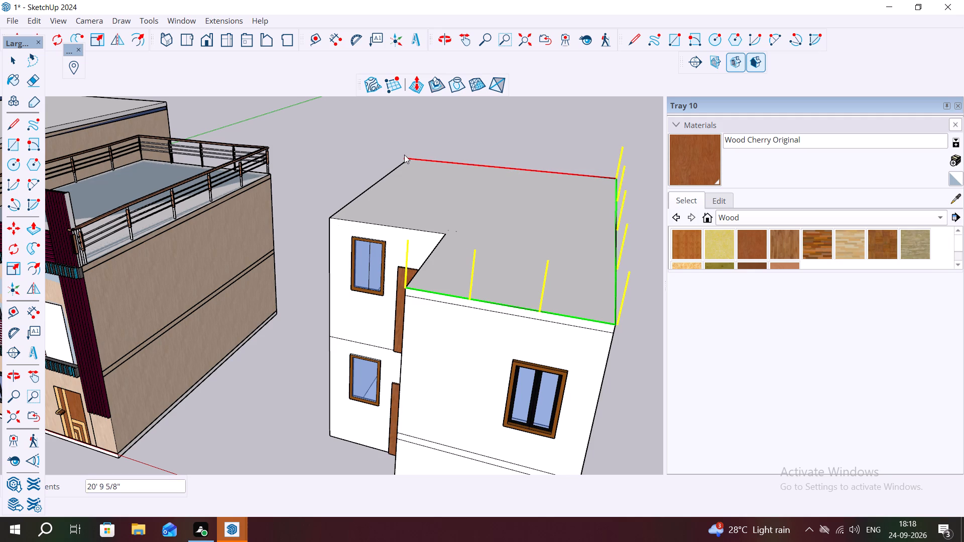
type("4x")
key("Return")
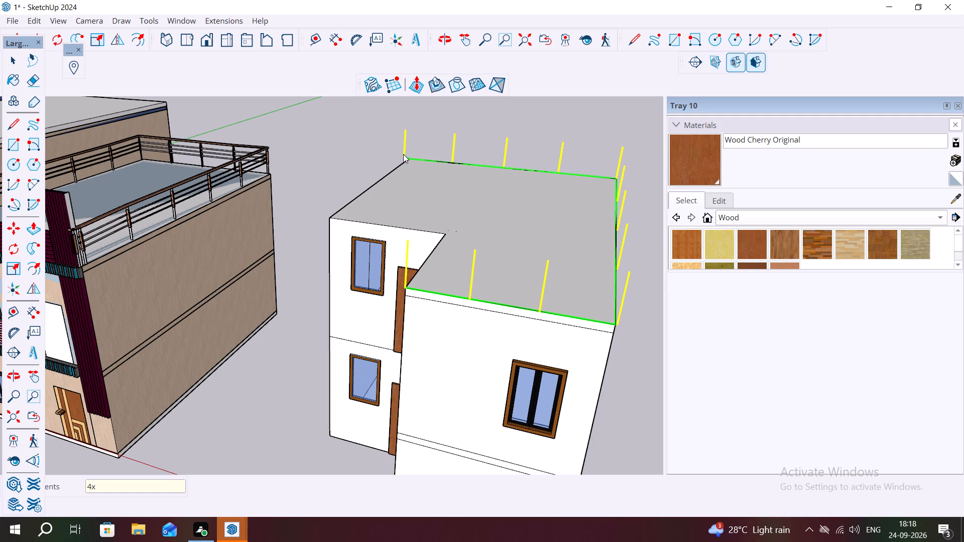
Abandon the rail path and undo back past the upper storey and the ground-floor door's cherry wood finish.
scroll(399, 132, "up", 2)
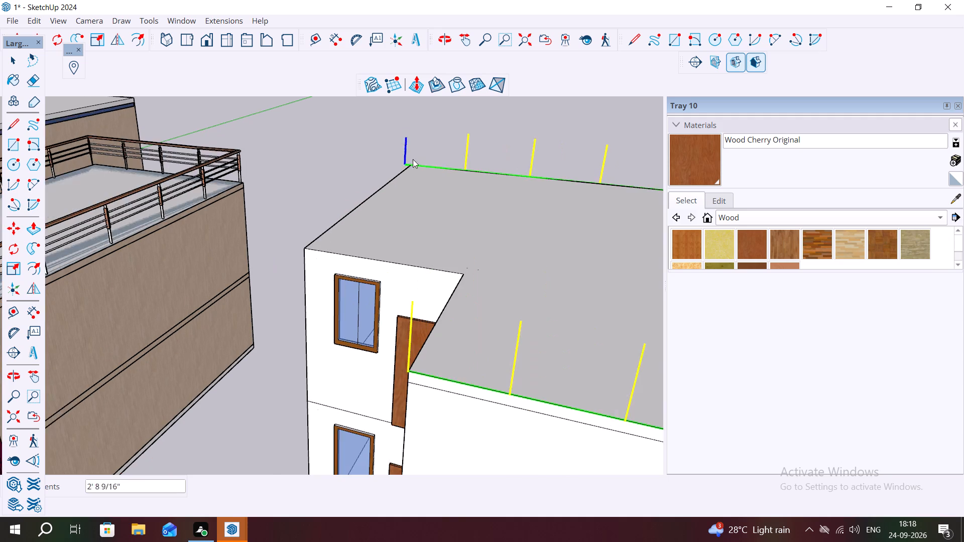
scroll(413, 159, "up", 4)
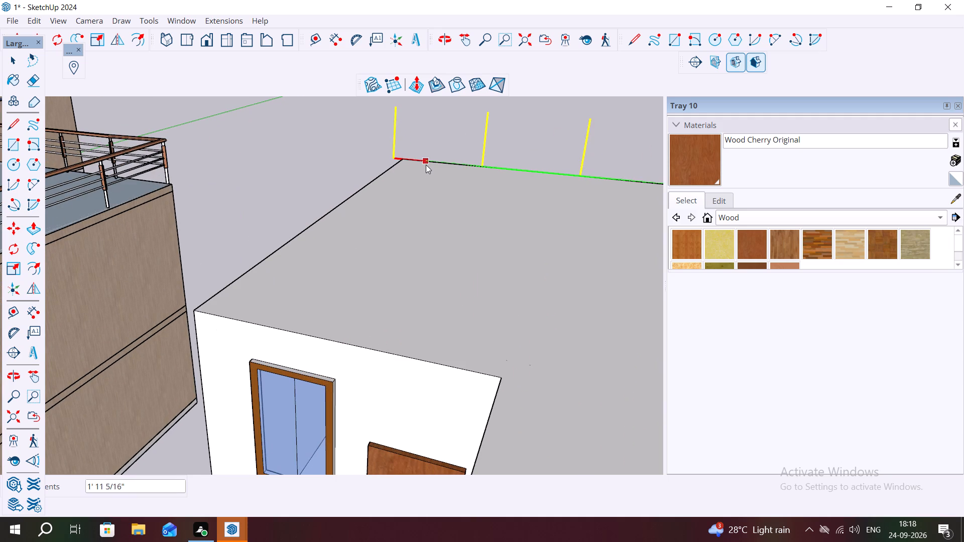
key("ctrl+z")
key("ctrl+z")
scroll(404, 159, "down", 6)
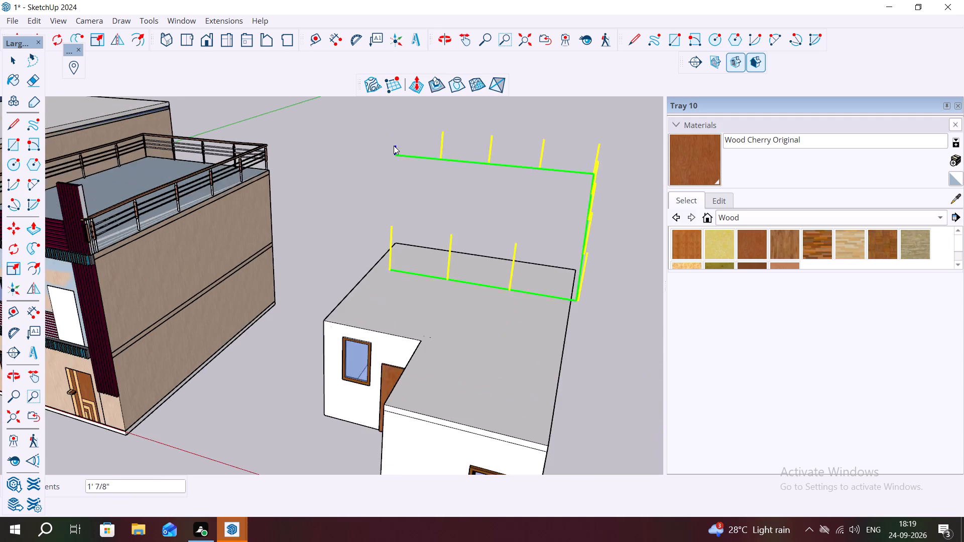
scroll(394, 146, "down", 6)
key("ctrl+z")
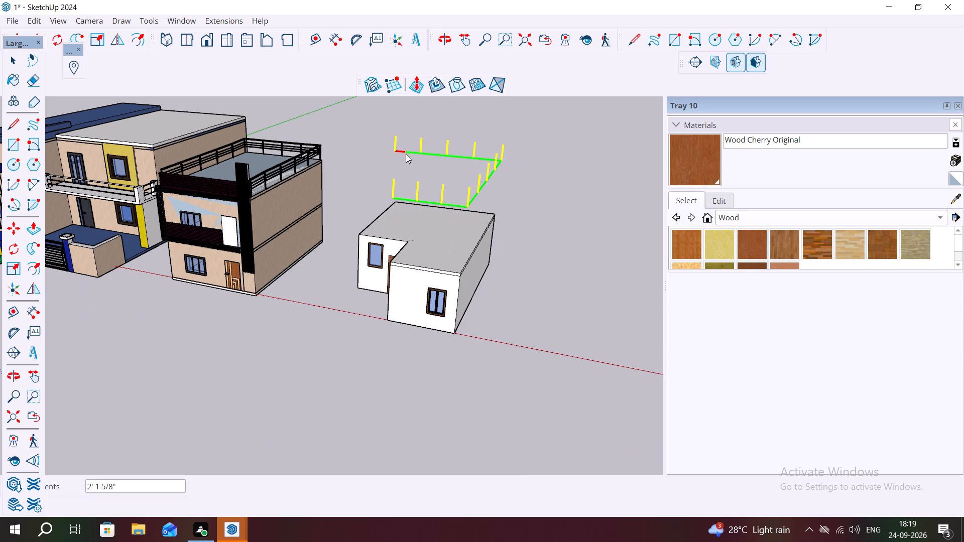
key("space")
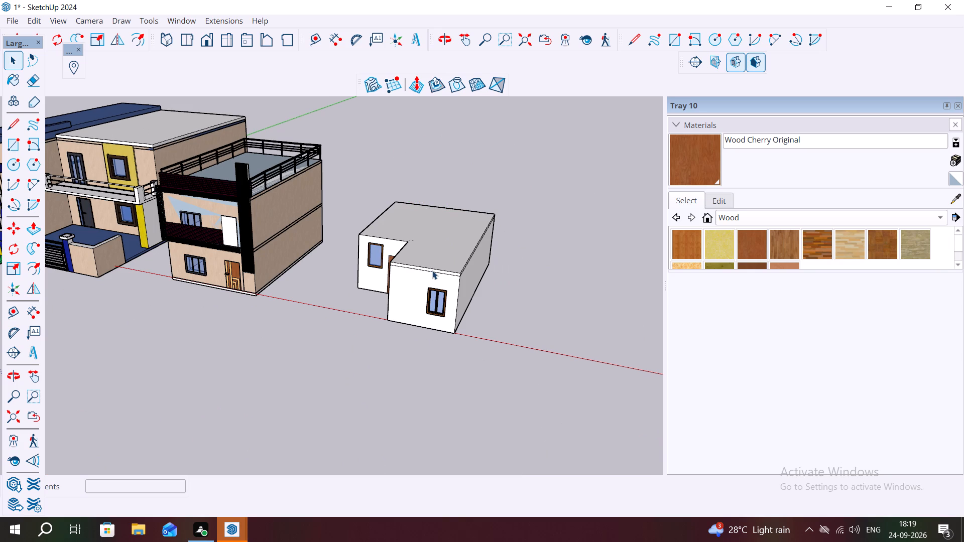
middle_click_drag(431, 274, 496, 234)
key("ctrl+z")
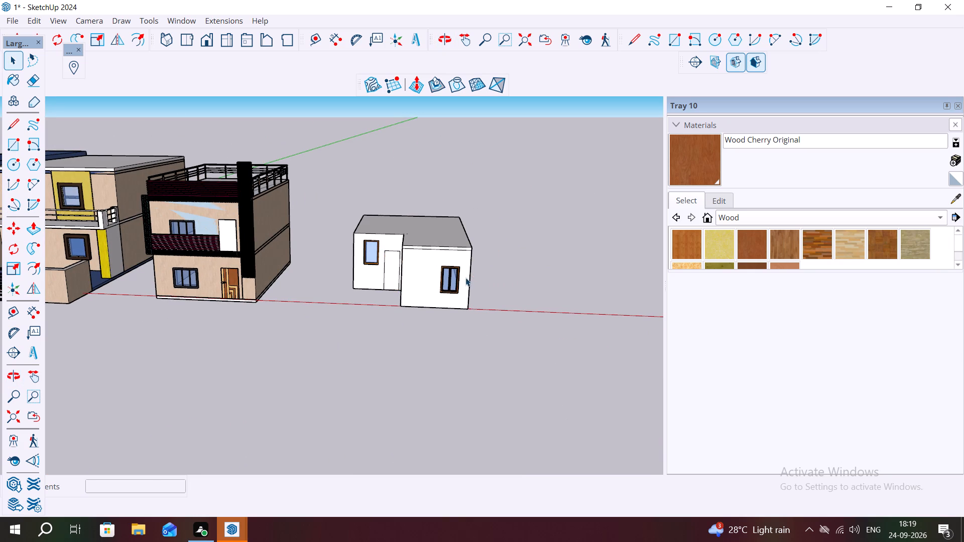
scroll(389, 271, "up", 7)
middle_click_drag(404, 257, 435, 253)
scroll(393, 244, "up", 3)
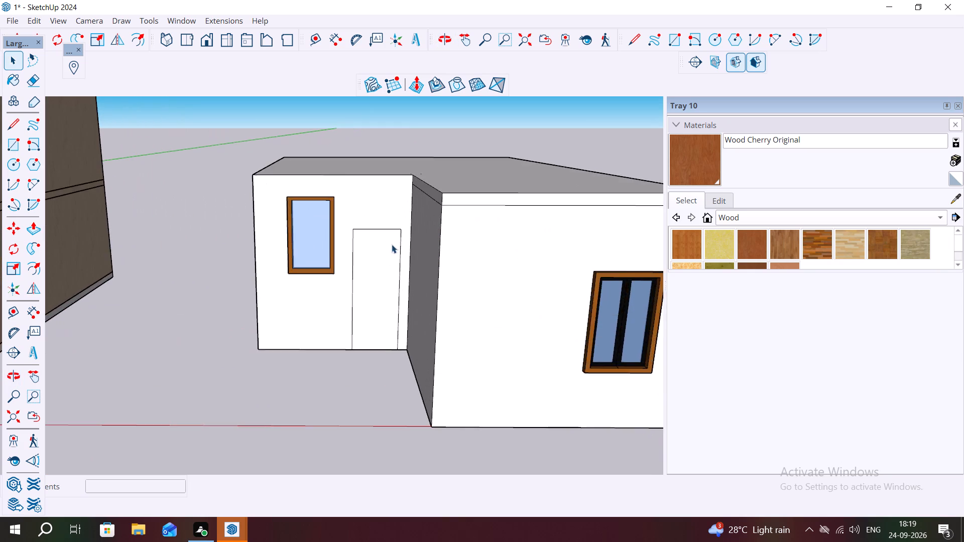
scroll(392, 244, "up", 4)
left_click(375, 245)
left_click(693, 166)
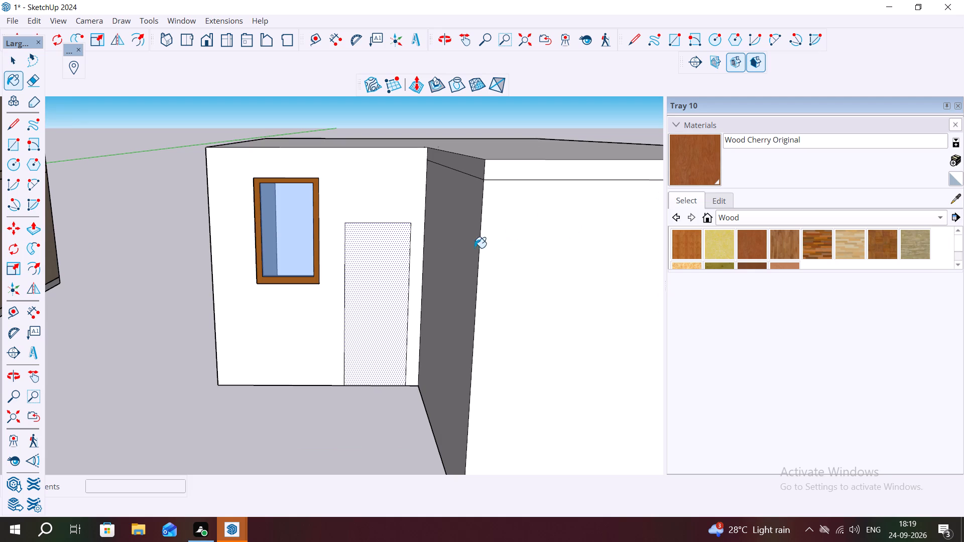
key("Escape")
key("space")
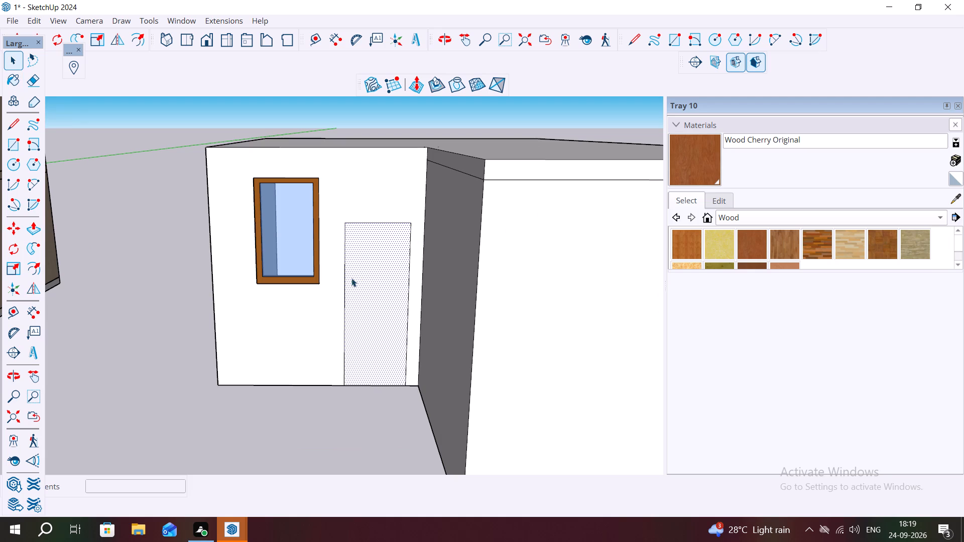
Draw a 2-point arc on the ground-floor door face, from its top corner about 4' 3" down the window-side edge, bulging about 2' 3".
left_click(353, 287)
left_click(33, 183)
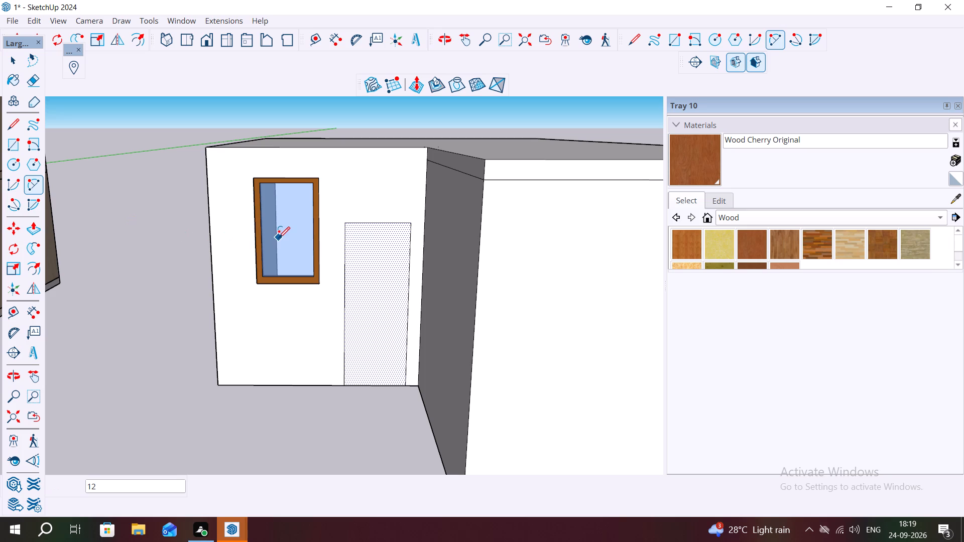
scroll(335, 230, "up", 5)
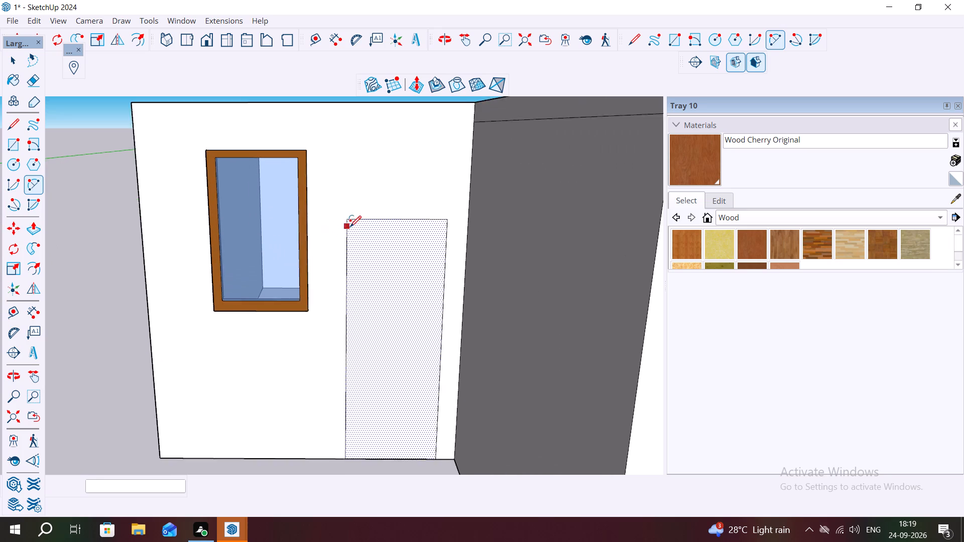
left_click(348, 221)
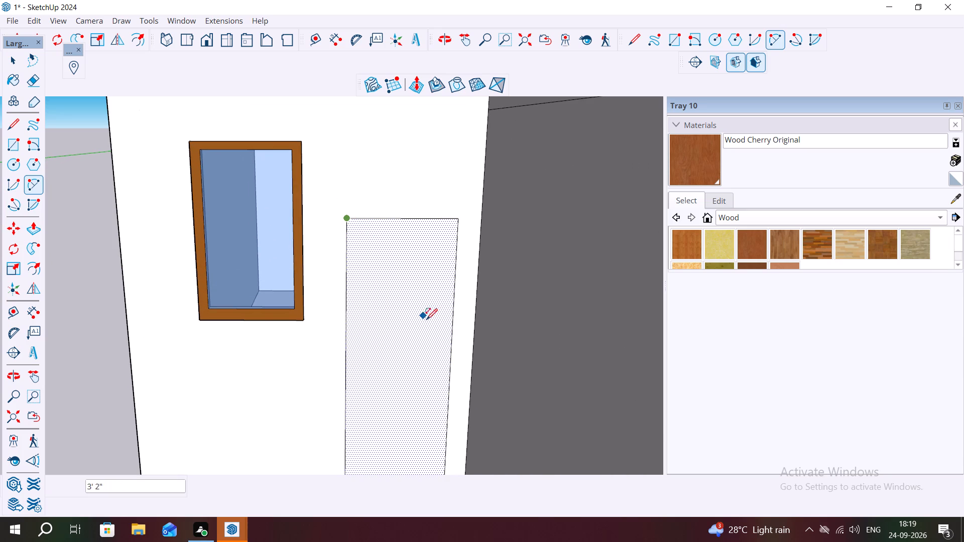
left_click(348, 376)
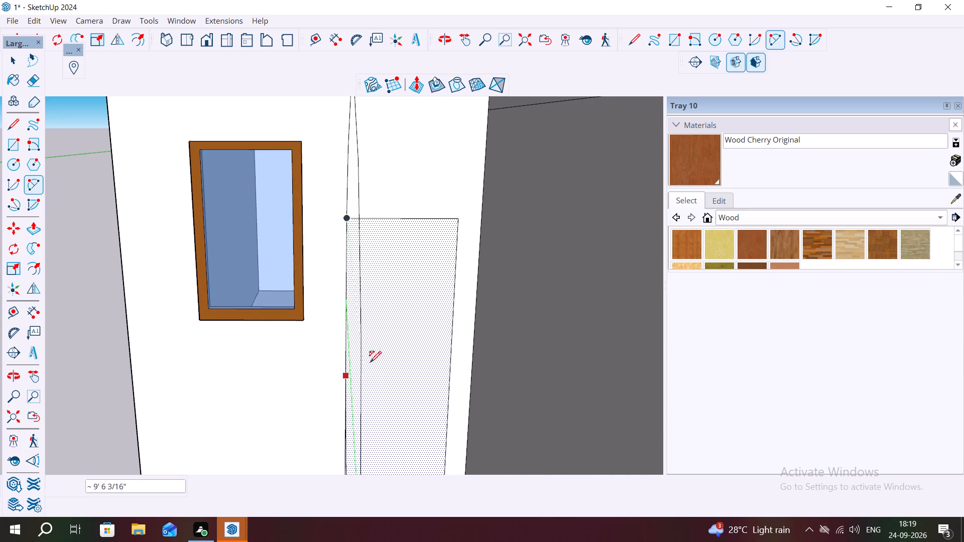
left_click(432, 356)
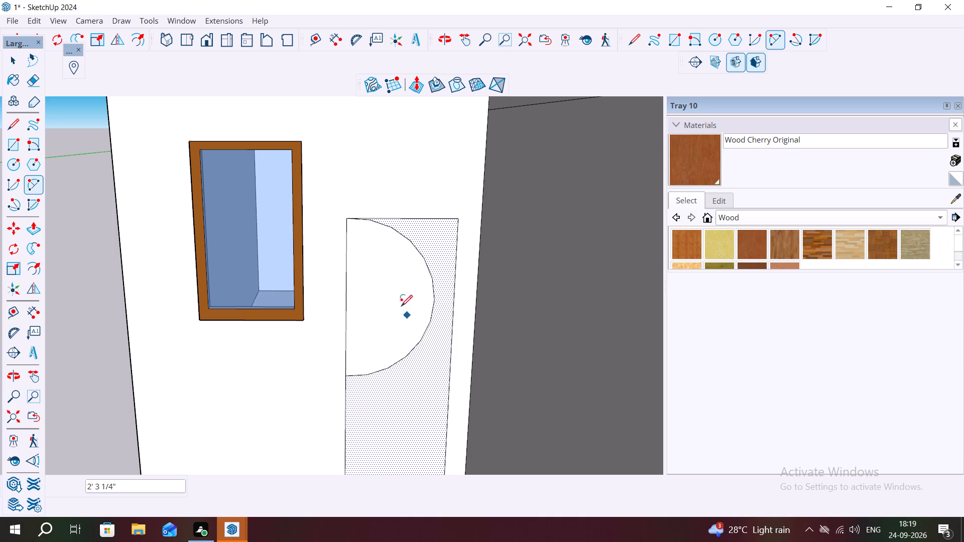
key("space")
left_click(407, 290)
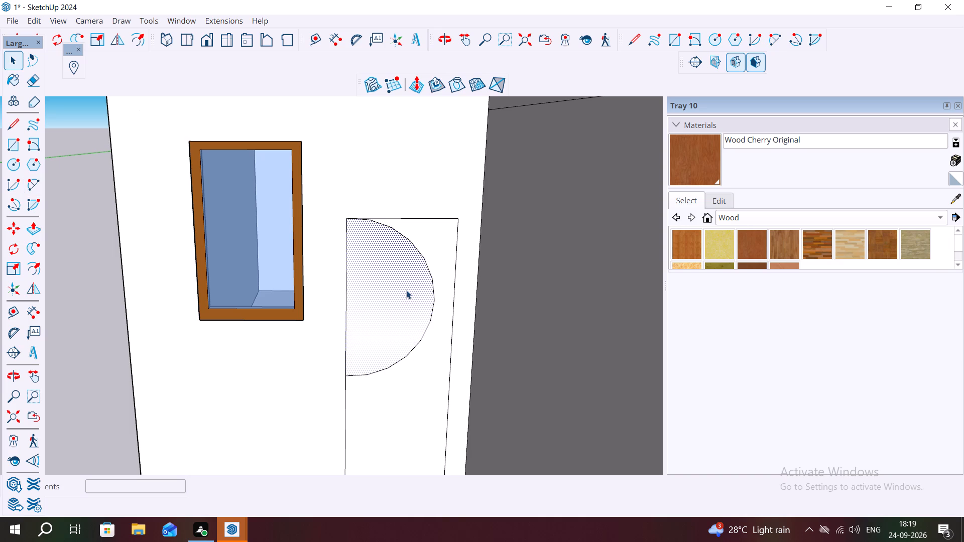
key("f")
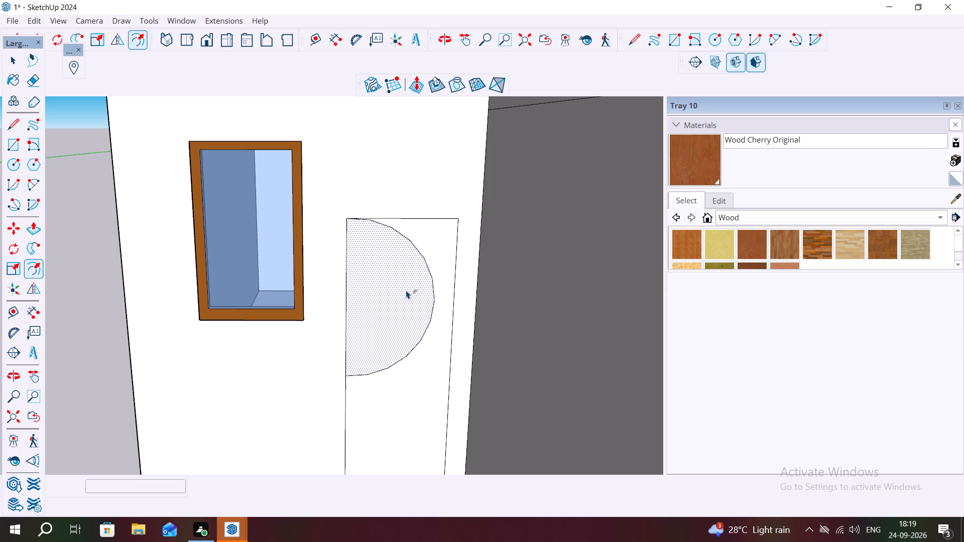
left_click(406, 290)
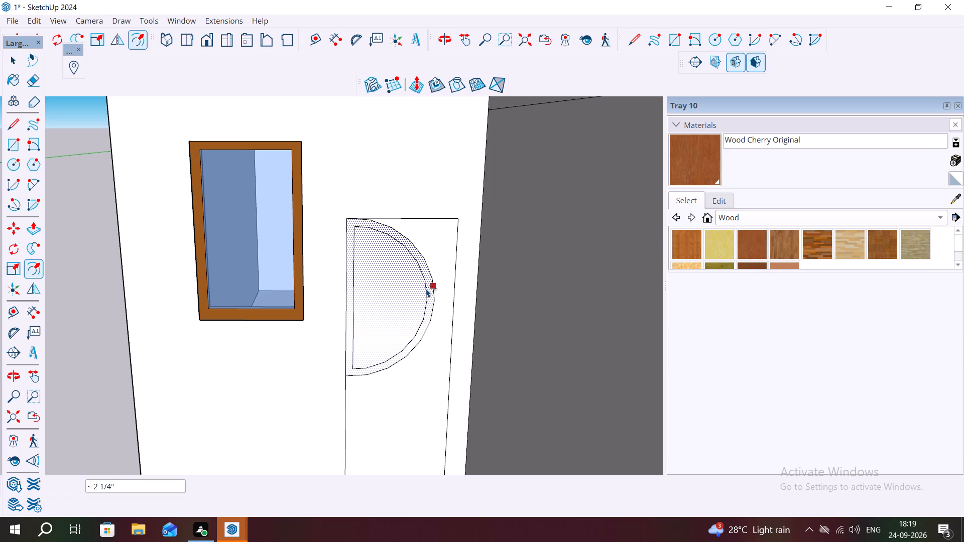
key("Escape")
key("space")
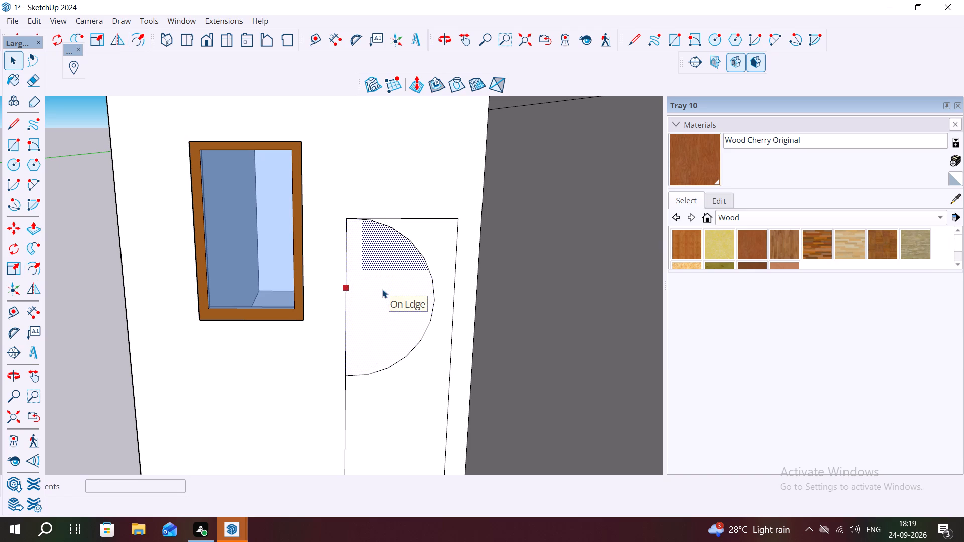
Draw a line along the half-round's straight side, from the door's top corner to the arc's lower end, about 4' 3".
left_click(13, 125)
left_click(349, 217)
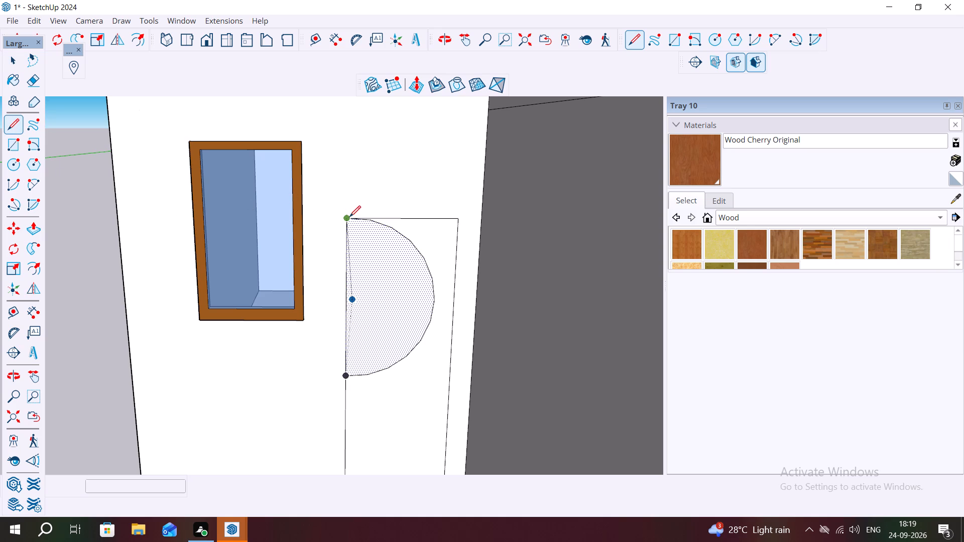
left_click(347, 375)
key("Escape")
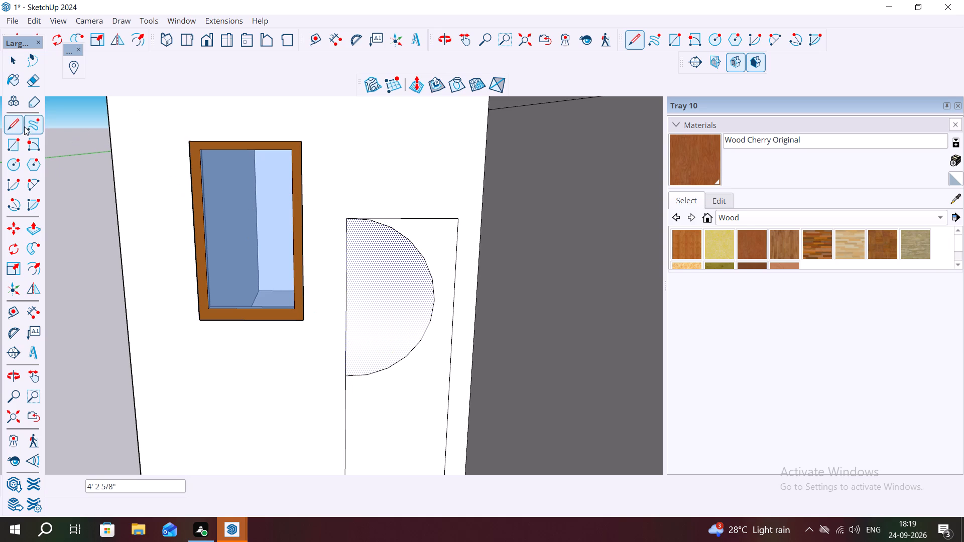
Draw a second 2-point arc inside the upper half-round between the same endpoints, bulging about 2' 1", leaving a thin crescent strip.
left_click(32, 187)
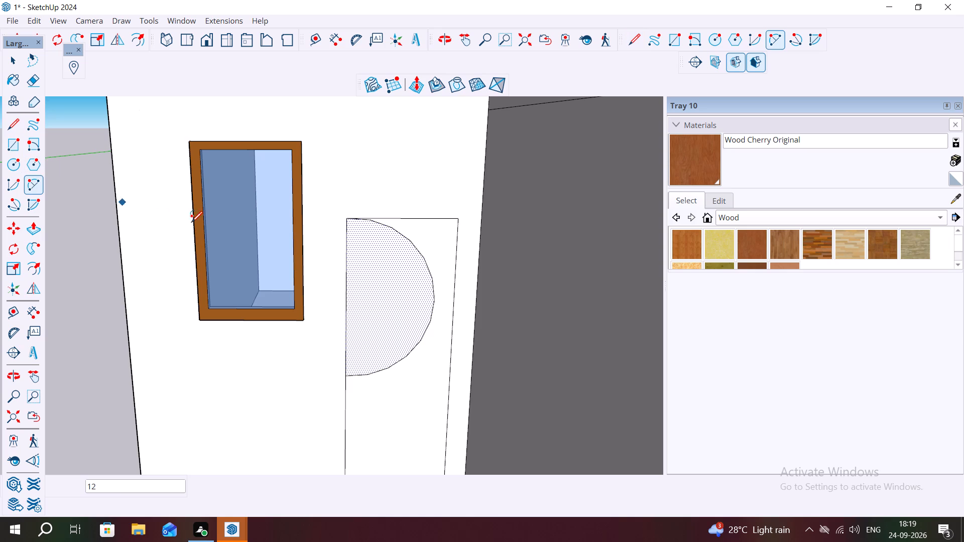
left_click(346, 222)
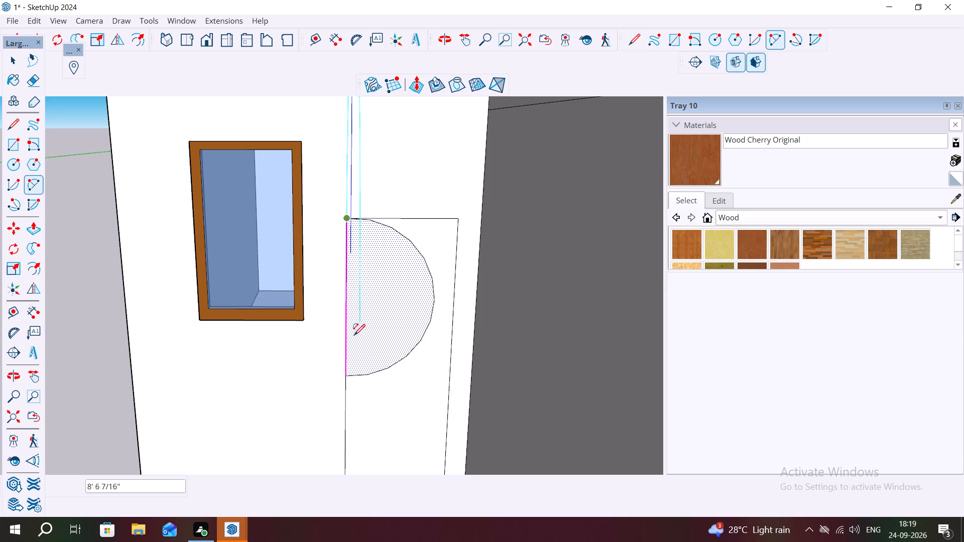
left_click(347, 377)
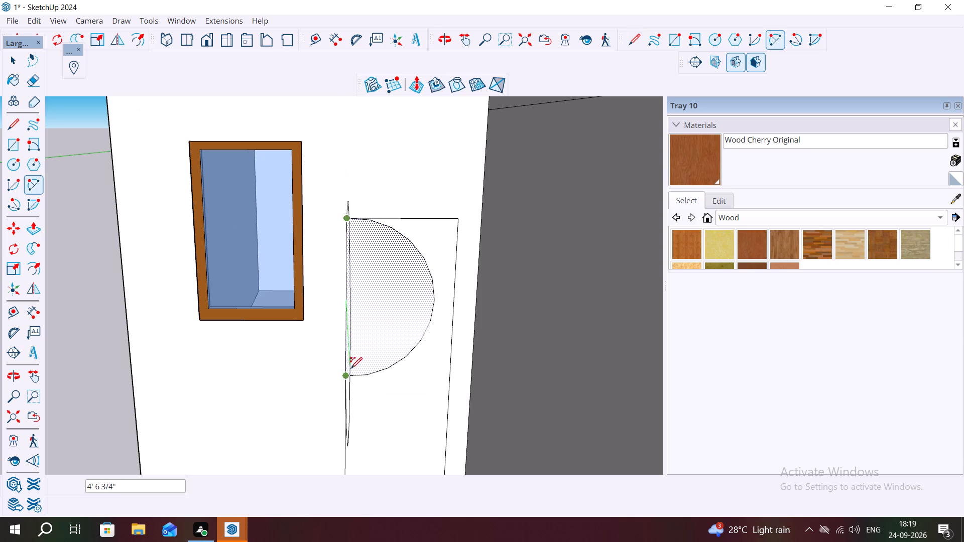
left_click(425, 324)
Draw a half-circle arc on the door's opposite side edge, from its bottom corner up to about the upper arc's lower end.
scroll(343, 277, "down", 4)
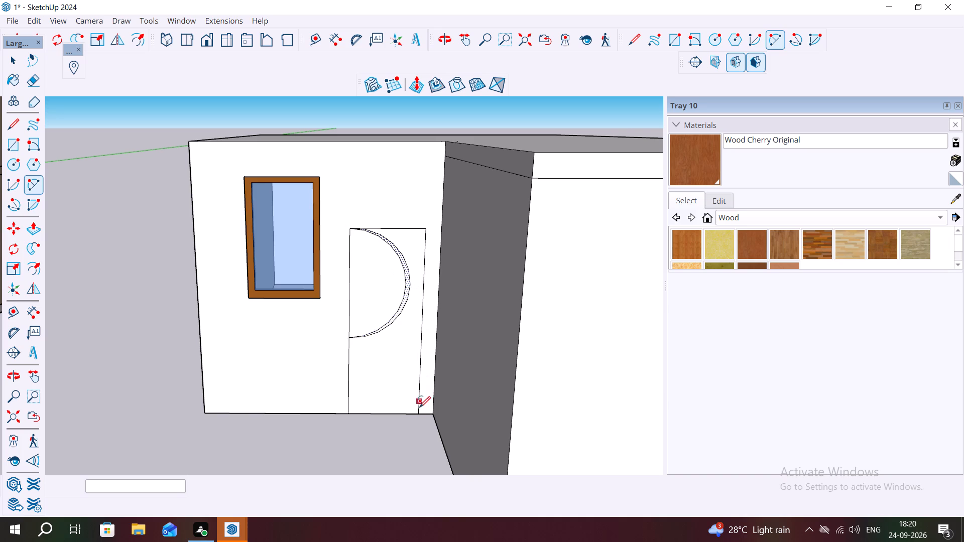
left_click(420, 414)
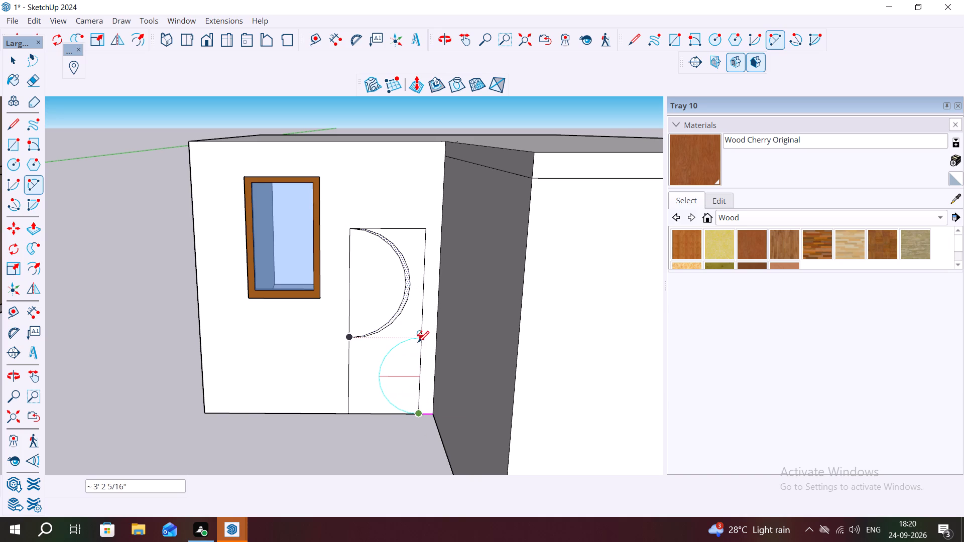
left_click(421, 321)
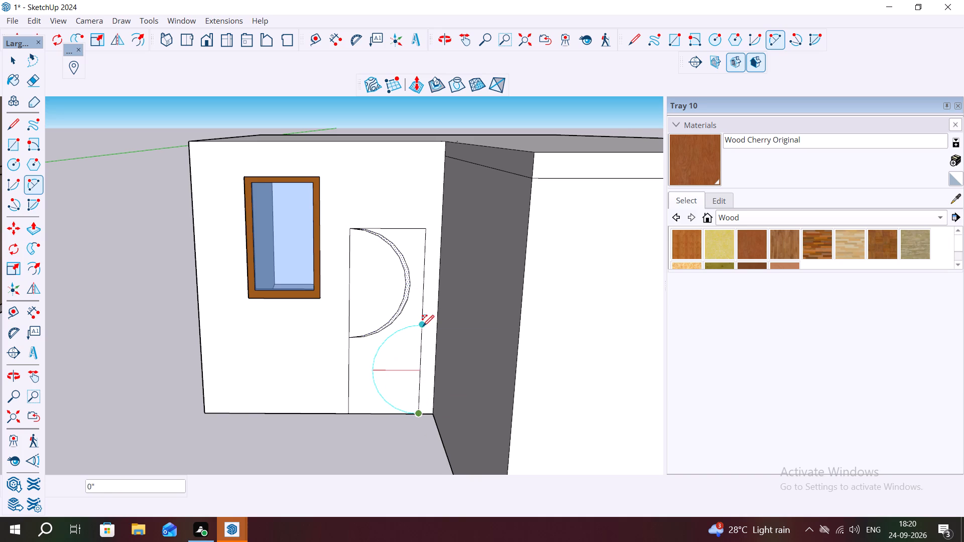
left_click(421, 321)
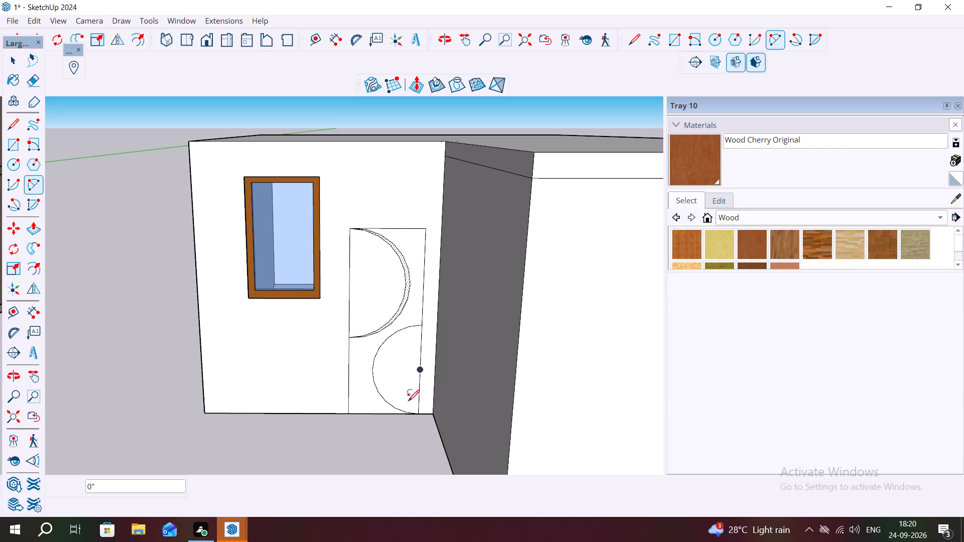
Draw an inner arc between the lower half-circle's endpoints, bulging about 1' 8", to form a matching crescent strip.
left_click(418, 414)
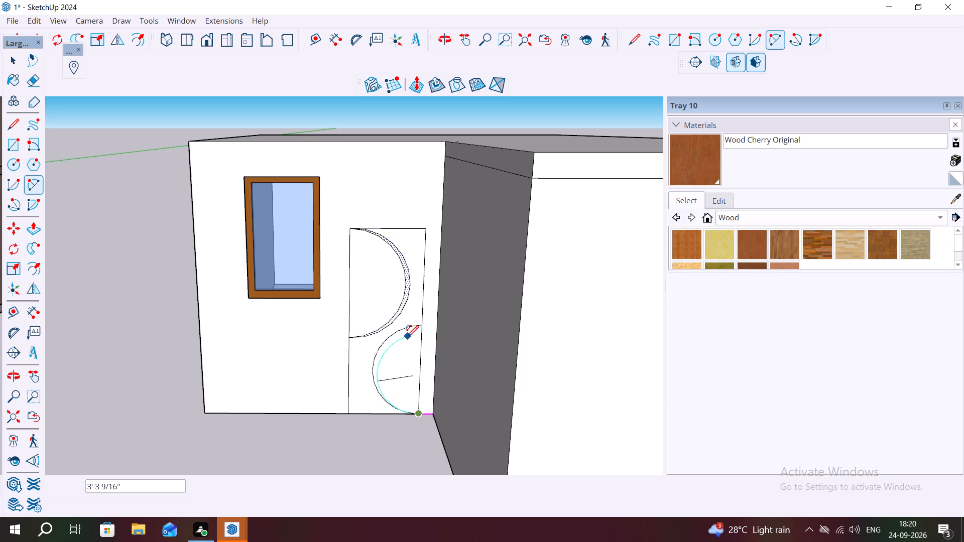
left_click(422, 327)
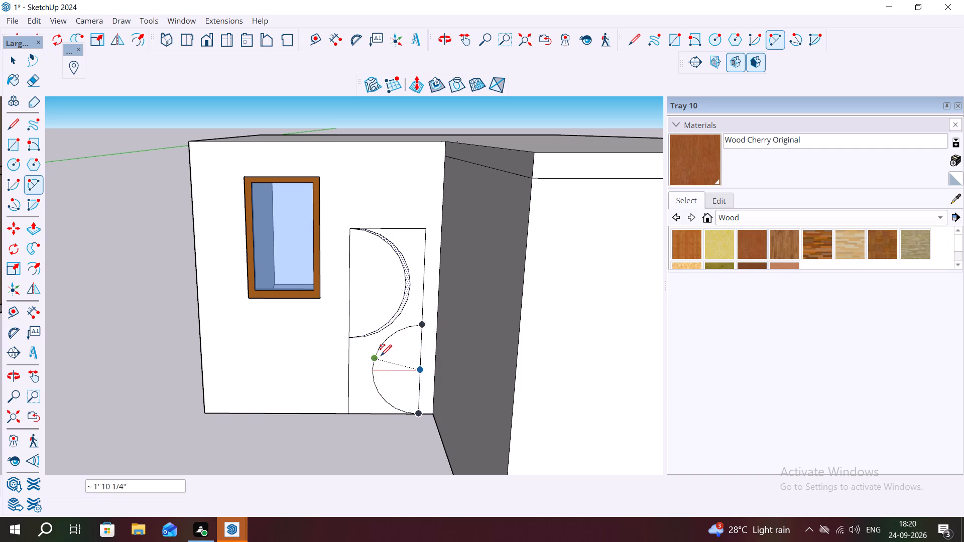
scroll(382, 359, "up", 3)
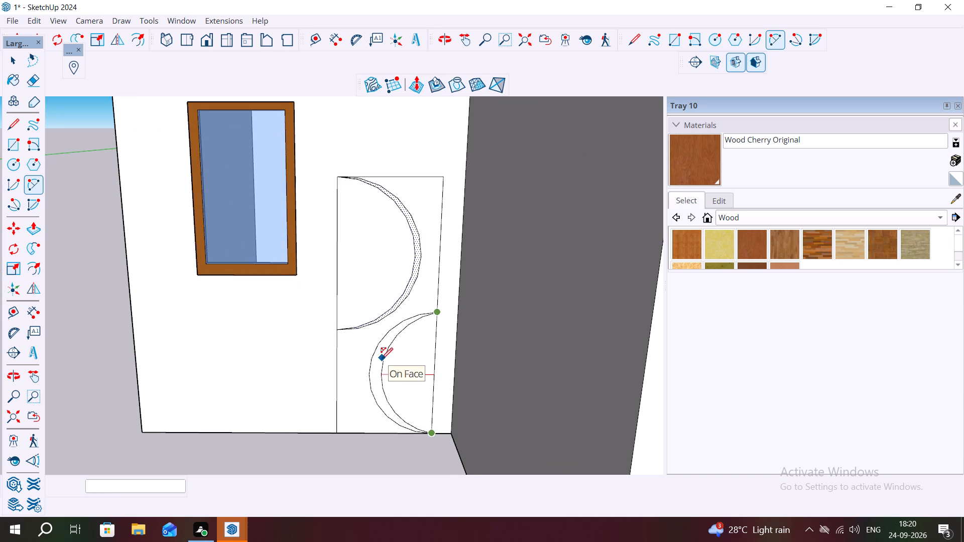
left_click(377, 360)
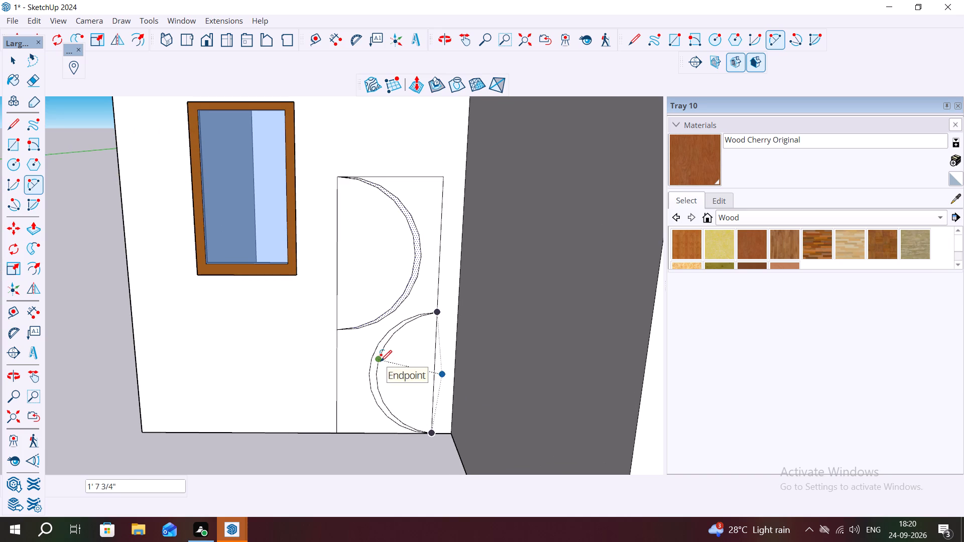
key("Escape")
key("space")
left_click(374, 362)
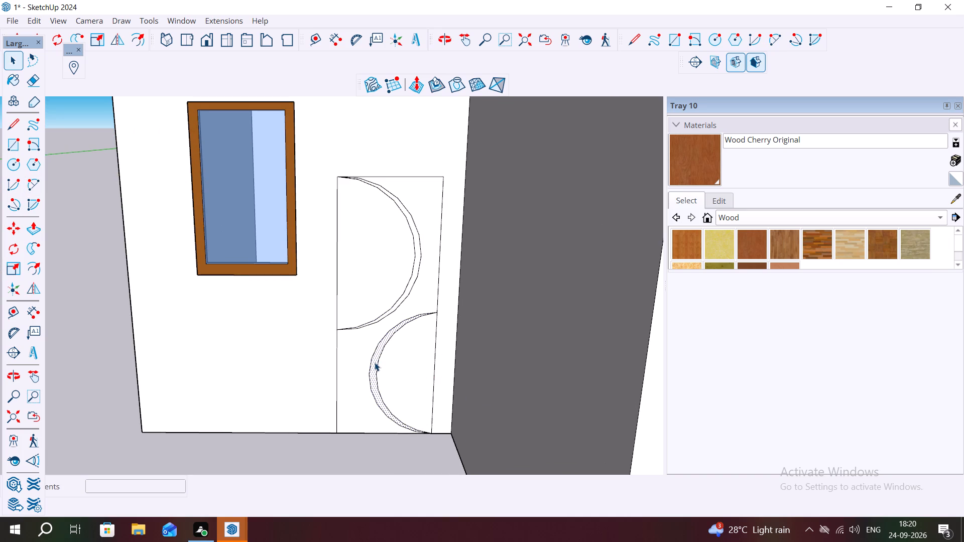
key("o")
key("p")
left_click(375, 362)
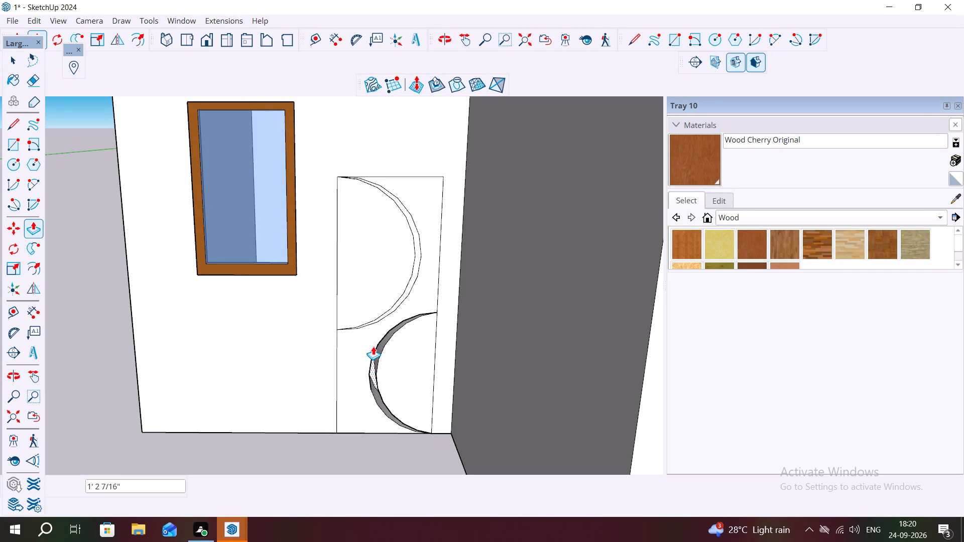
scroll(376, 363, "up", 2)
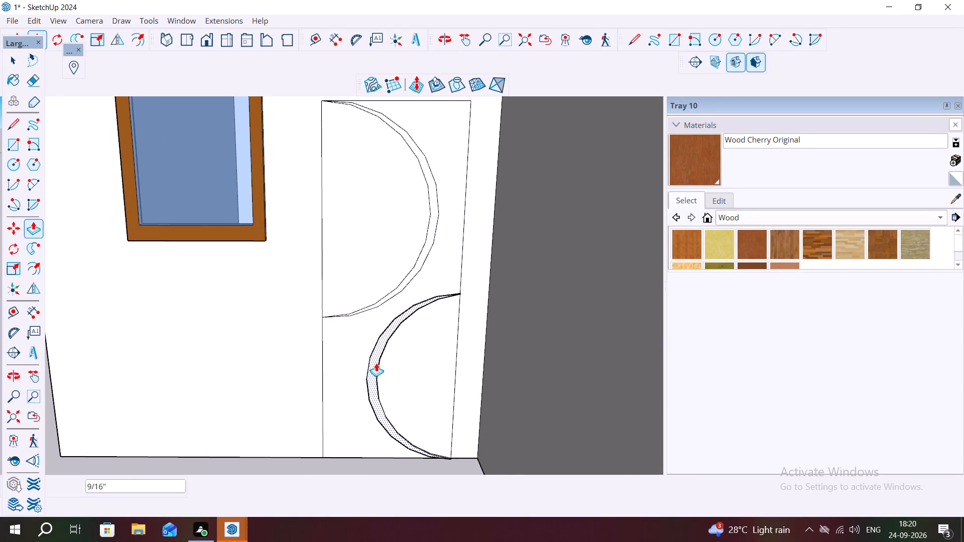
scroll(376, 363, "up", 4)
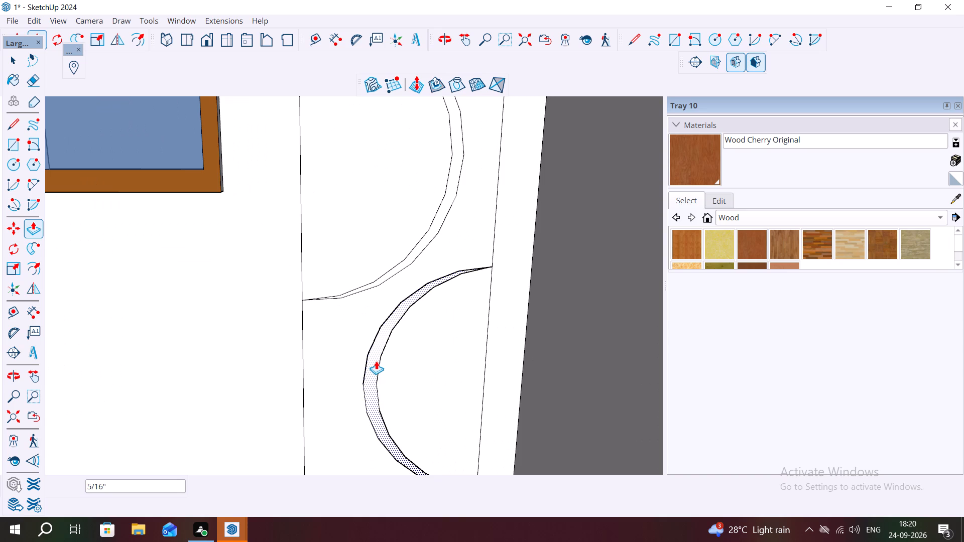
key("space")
Push/Pull the door field surrounding the two half-rounds outward by 2".
left_click(344, 364)
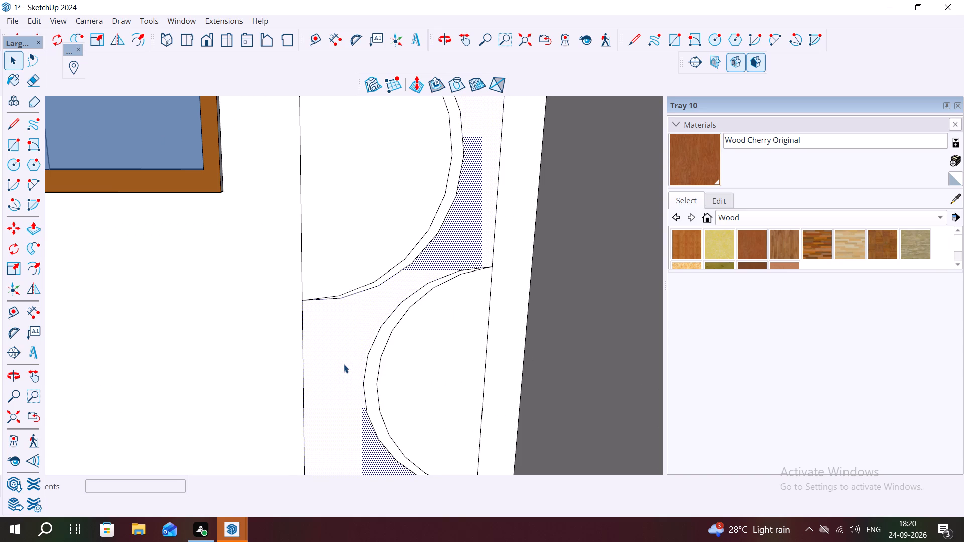
key("p")
left_click(343, 364)
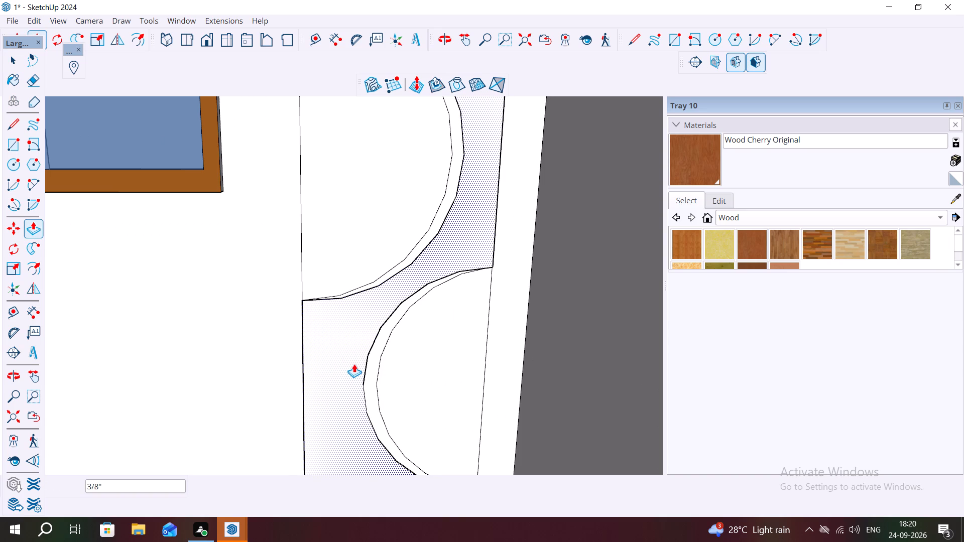
key("2")
key("shift+quotedbl")
key("Return")
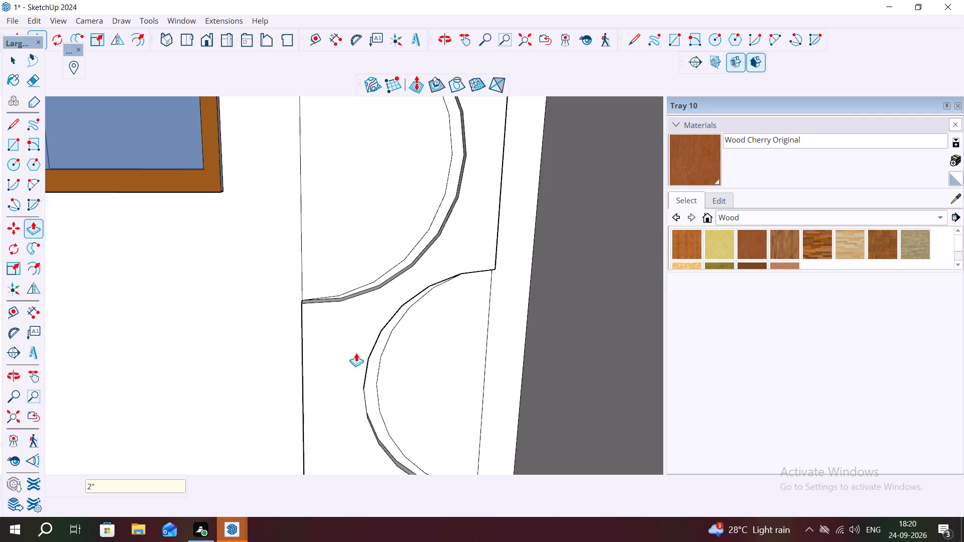
Push/Pull the lower and upper half-round panels outward by 2", leaving the crescent strips recessed.
left_click(420, 352)
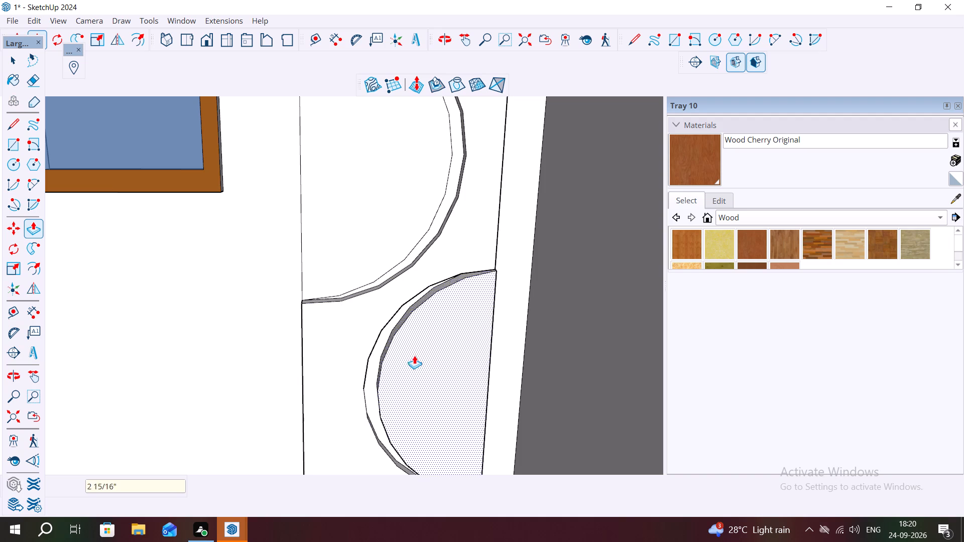
key("2")
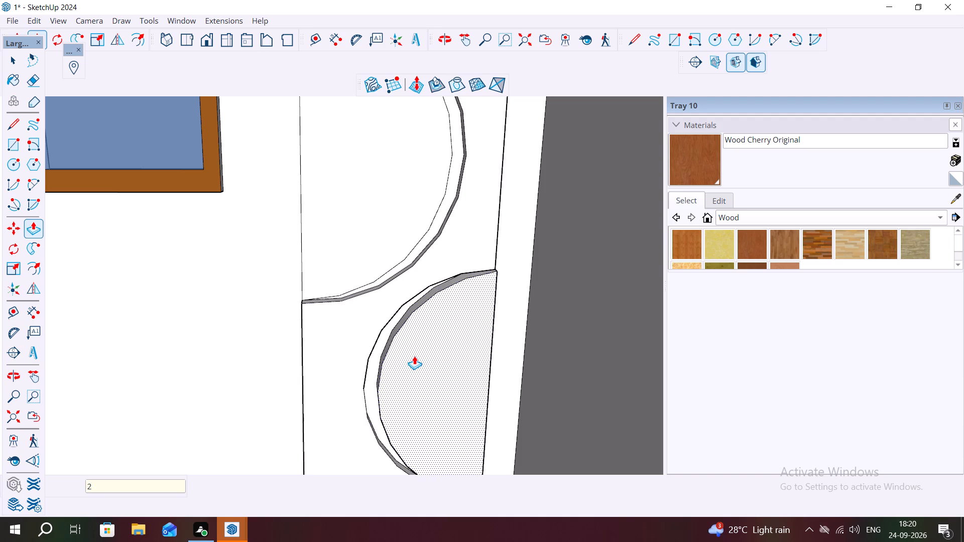
key("shift+quotedbl")
key("Return")
double_click(357, 240)
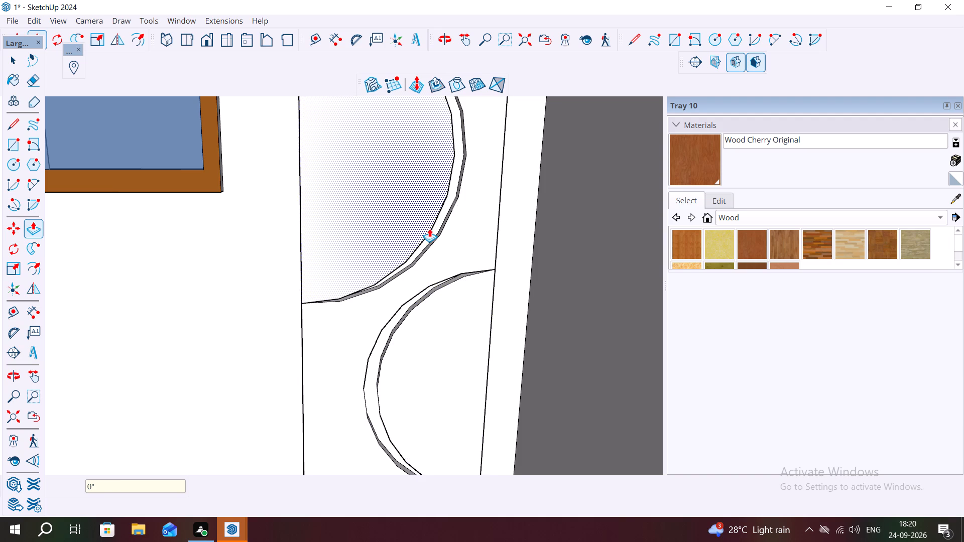
Paint the raised door field around the half-rounds with Wood Cherry Original.
middle_click_drag(429, 228, 440, 182)
scroll(442, 176, "down", 7)
middle_click_drag(462, 167, 470, 163)
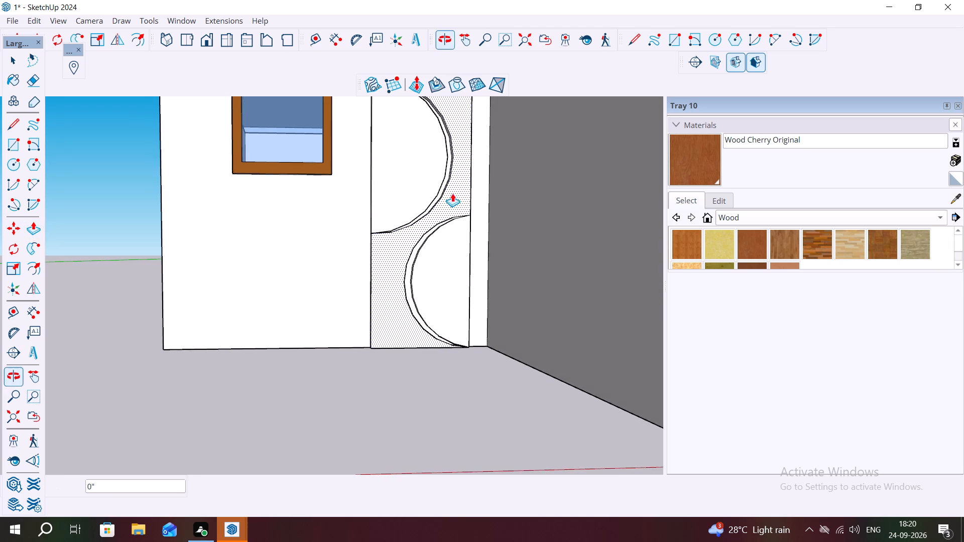
scroll(452, 194, "down", 3)
key("Escape")
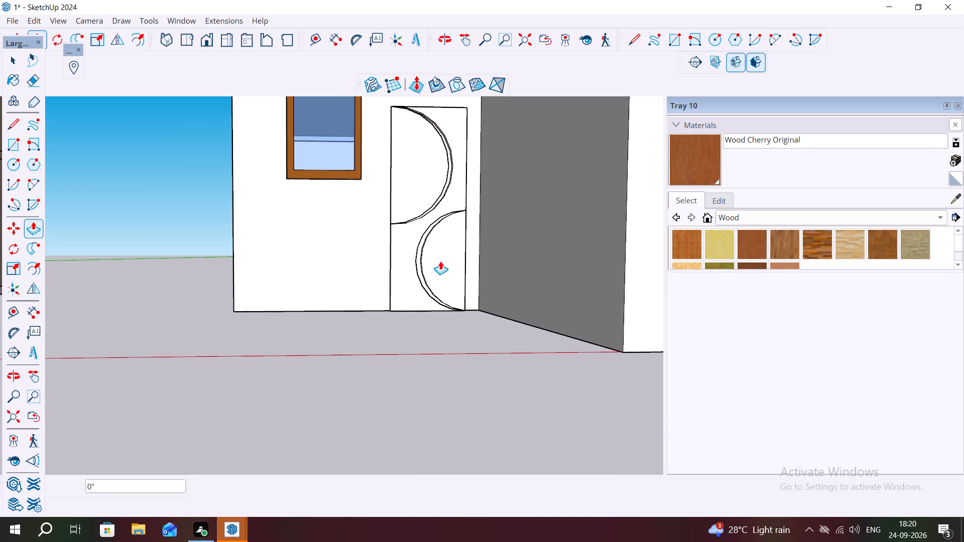
left_click(760, 246)
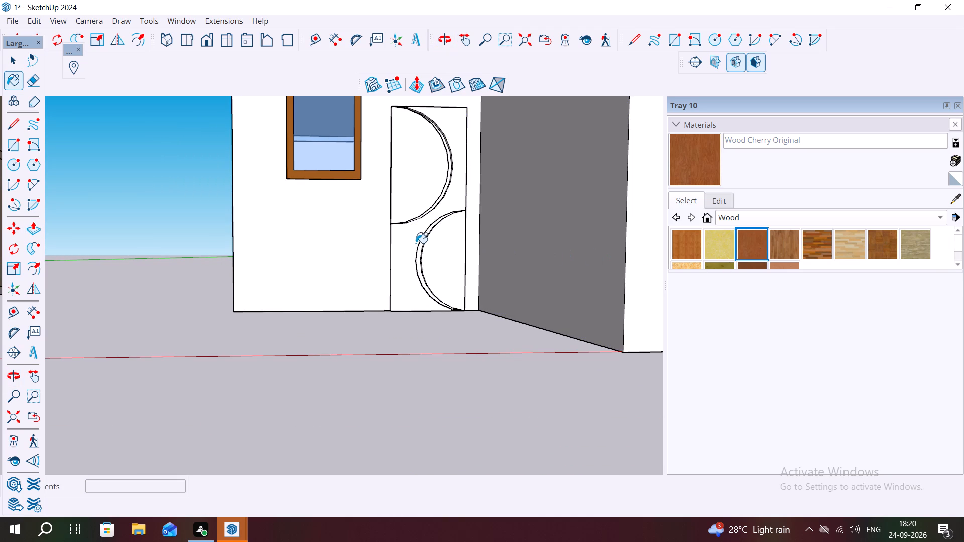
left_click(414, 243)
Paint the lower and upper recessed crescent strips on the door with Wood Board Cork.
left_click(722, 241)
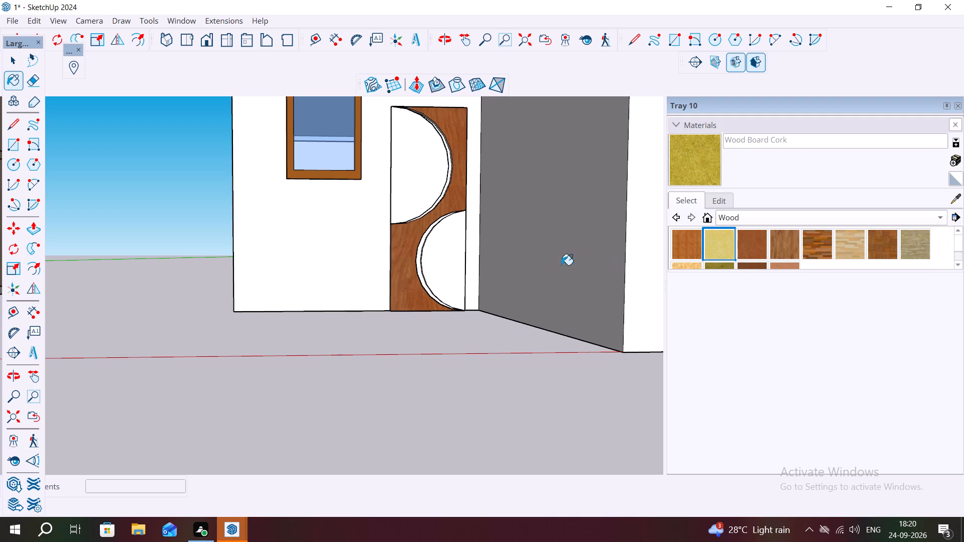
scroll(421, 255, "up", 16)
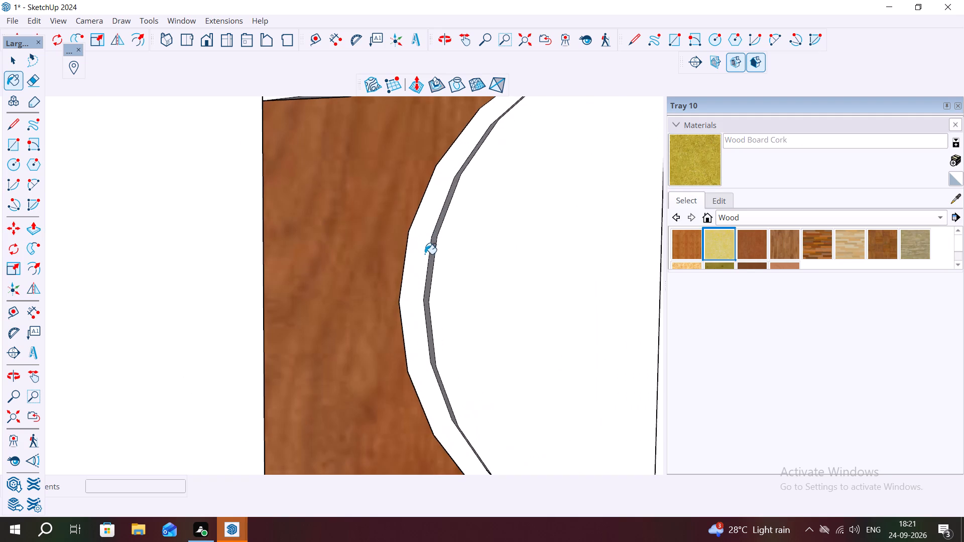
left_click(419, 256)
scroll(423, 257, "down", 8)
scroll(423, 253, "up", 3)
scroll(424, 242, "down", 3)
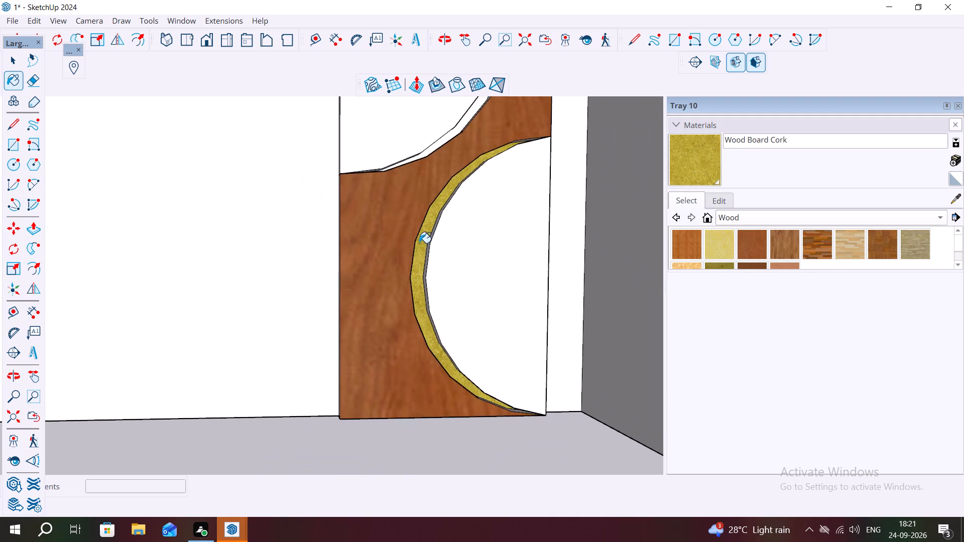
scroll(419, 243, "down", 4)
scroll(444, 162, "up", 10)
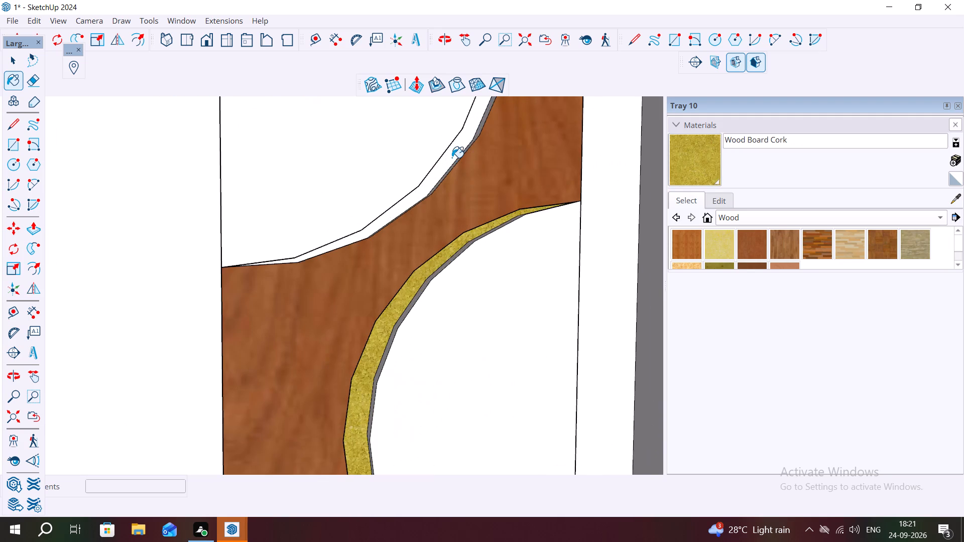
left_click(452, 158)
scroll(452, 158, "down", 13)
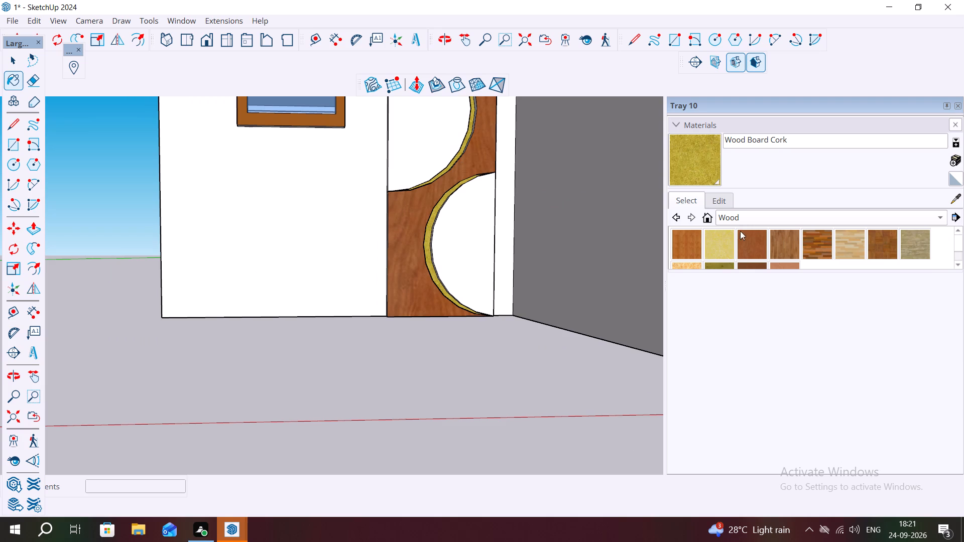
Paint the upper and lower half-round panels of the door with Wood Bamboo.
left_click(686, 239)
left_click(447, 146)
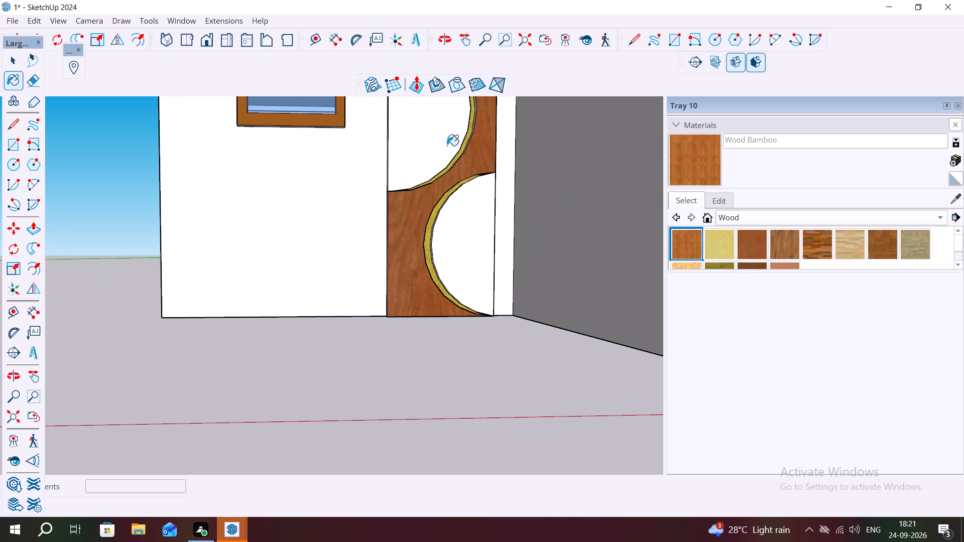
left_click(466, 217)
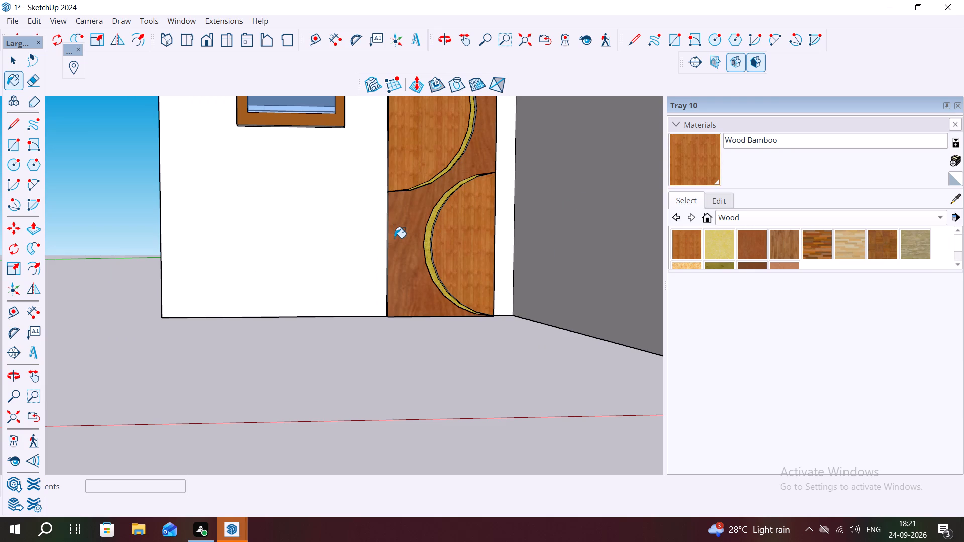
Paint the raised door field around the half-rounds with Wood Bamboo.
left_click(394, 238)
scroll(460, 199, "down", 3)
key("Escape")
Paint the thin side walls along both crescent recesses, on the field side and the half-round side, with Wood Board Cork.
scroll(471, 187, "up", 3)
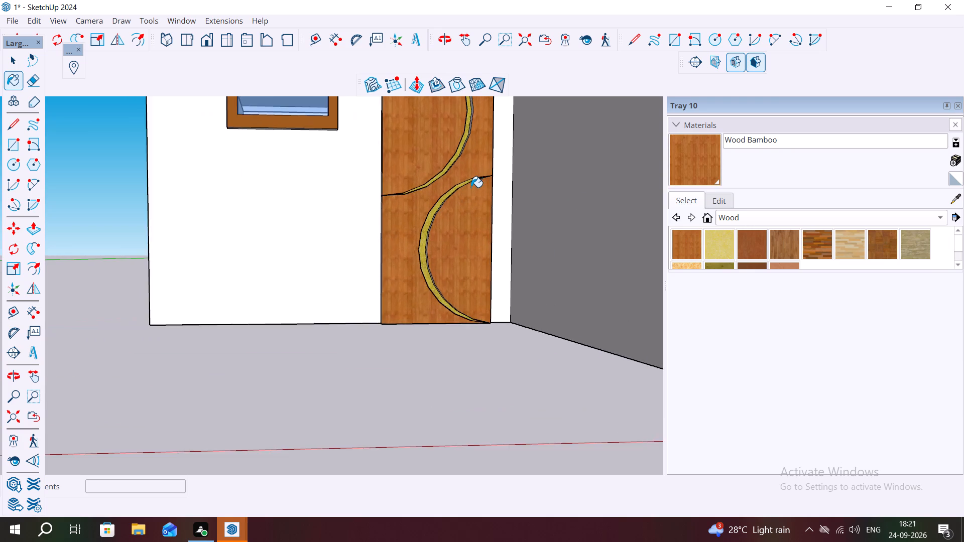
scroll(471, 187, "up", 15)
middle_click_drag(482, 175, 442, 124)
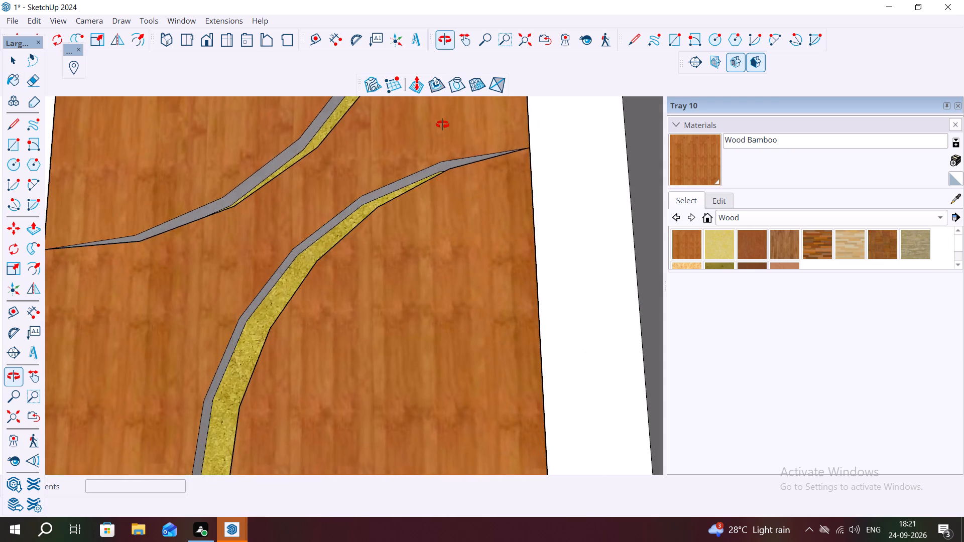
middle_click_drag(442, 124, 442, 123)
middle_click_drag(359, 197, 345, 154)
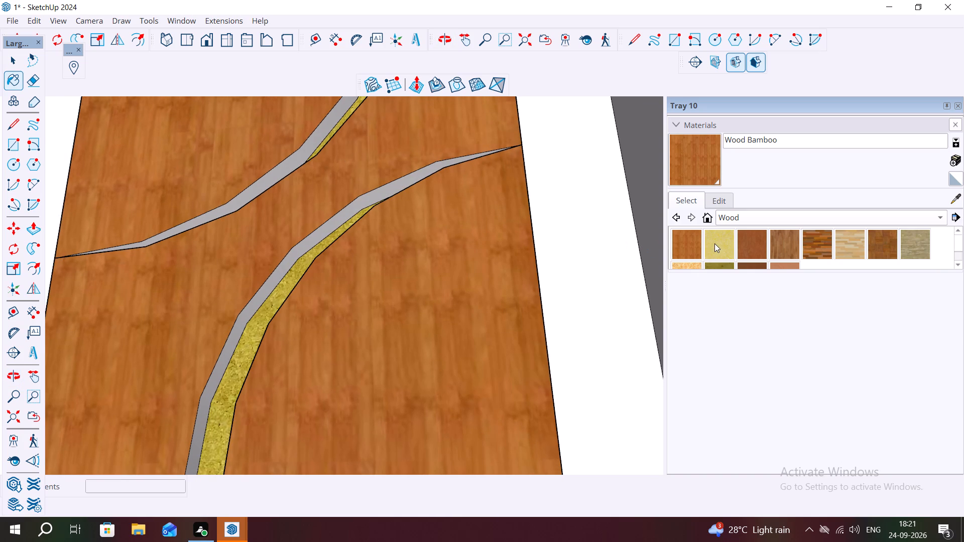
left_click(714, 243)
scroll(279, 228, "up", 6)
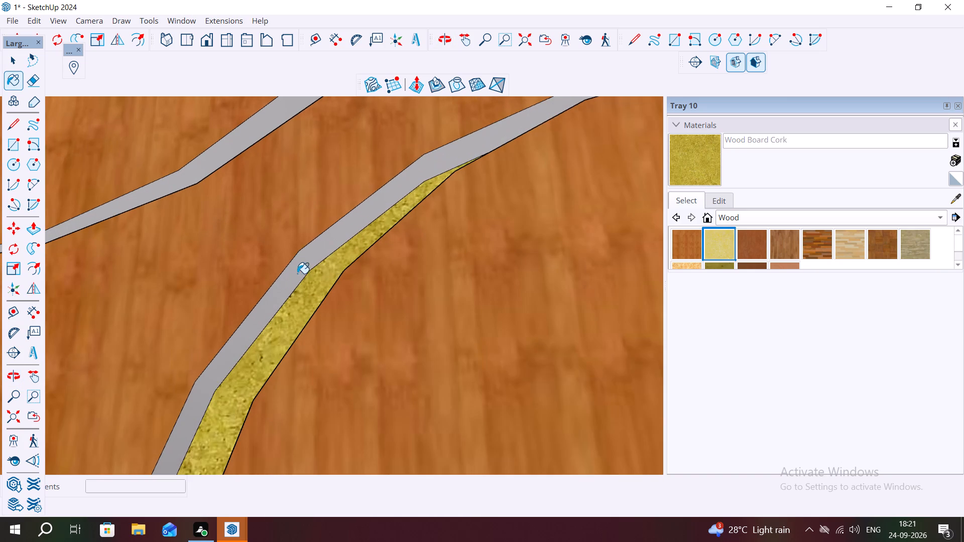
left_click(297, 274)
middle_click_drag(302, 272, 413, 254)
scroll(360, 238, "down", 3)
middle_click_drag(367, 241, 400, 249)
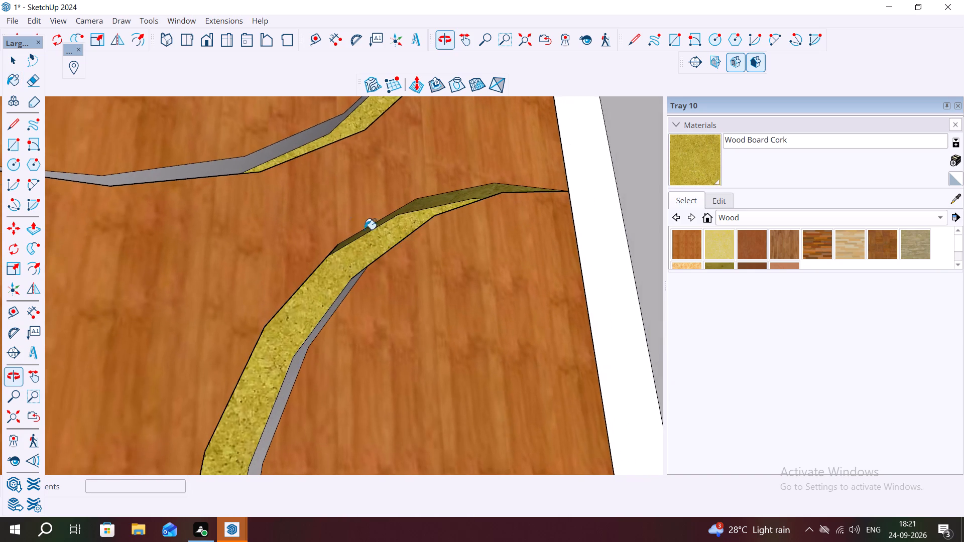
scroll(314, 160, "up", 5)
left_click(298, 132)
scroll(330, 171, "down", 4)
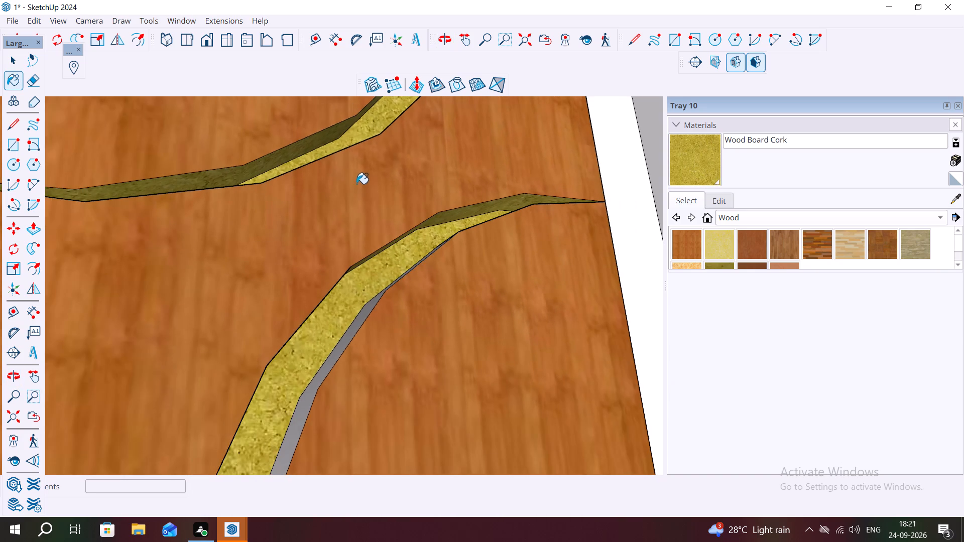
middle_click_drag(356, 184, 453, 356)
left_click(339, 209)
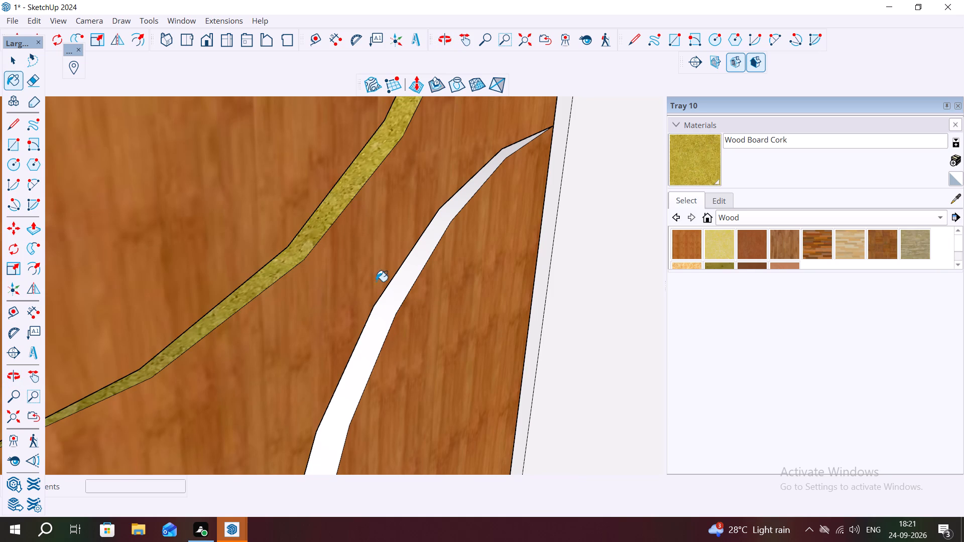
left_click(396, 306)
scroll(396, 296, "down", 3)
key("Escape")
scroll(425, 258, "down", 1)
key("space")
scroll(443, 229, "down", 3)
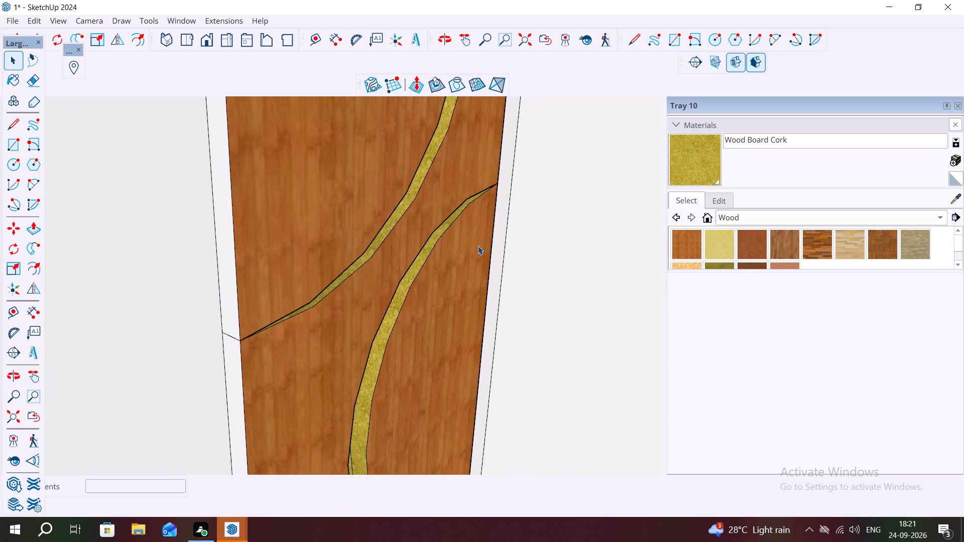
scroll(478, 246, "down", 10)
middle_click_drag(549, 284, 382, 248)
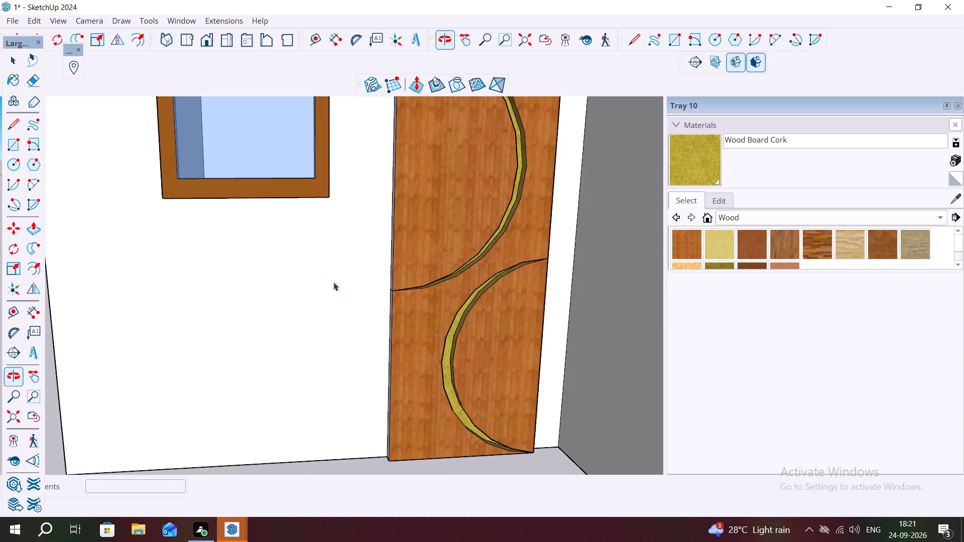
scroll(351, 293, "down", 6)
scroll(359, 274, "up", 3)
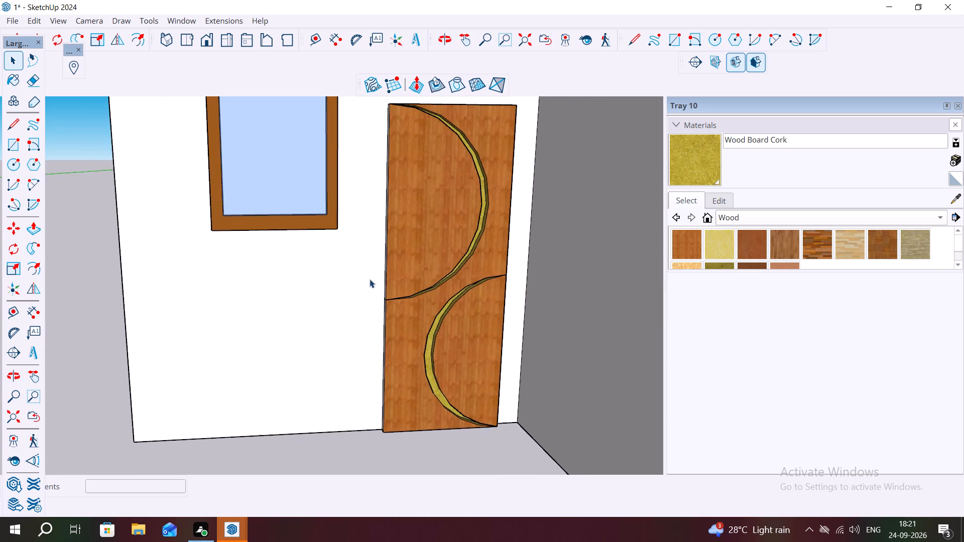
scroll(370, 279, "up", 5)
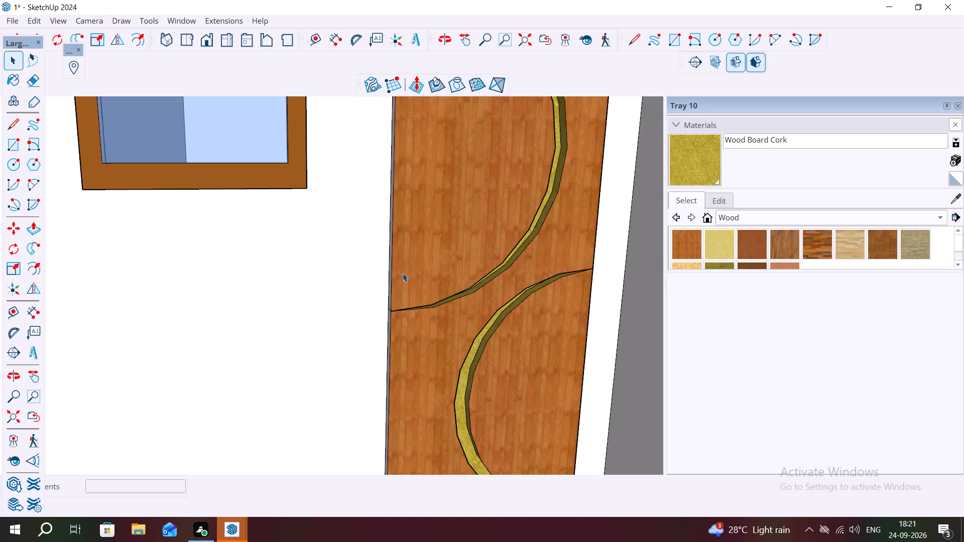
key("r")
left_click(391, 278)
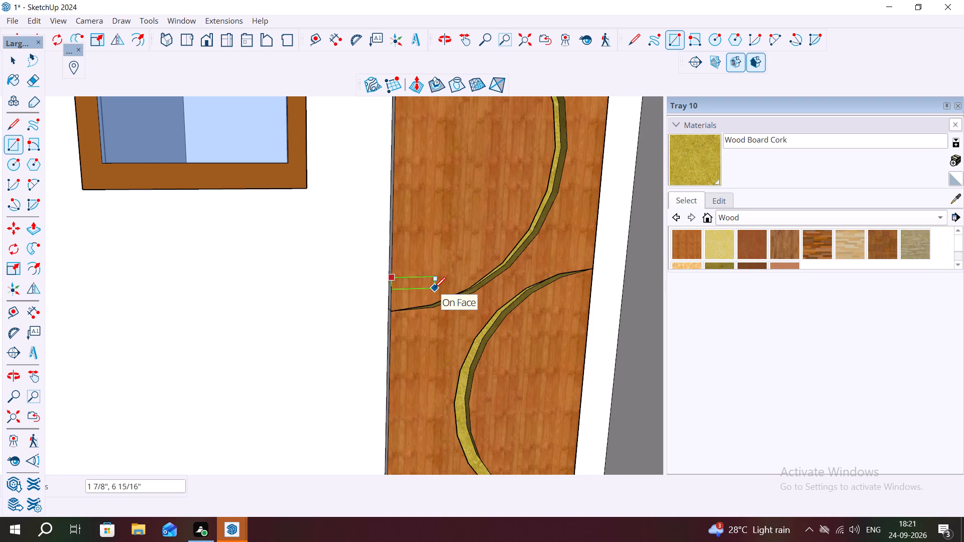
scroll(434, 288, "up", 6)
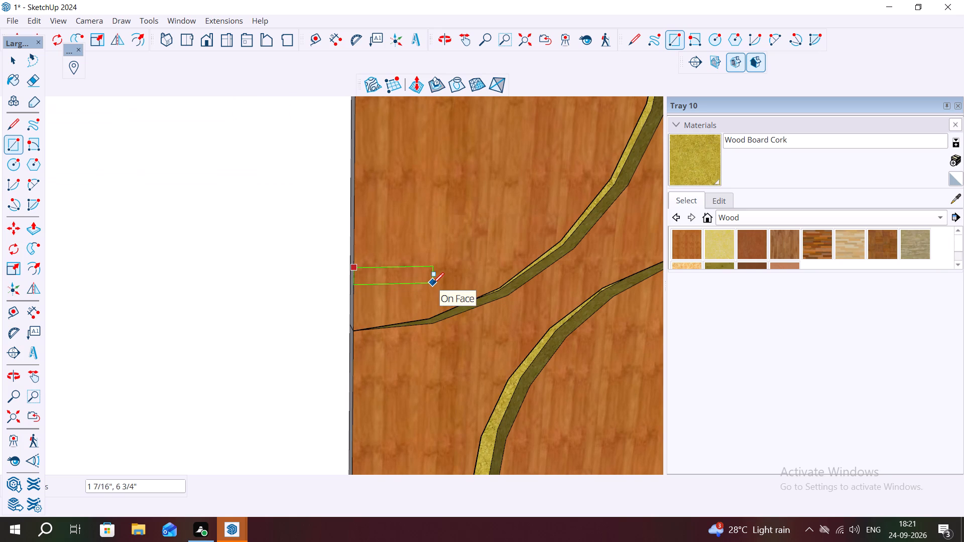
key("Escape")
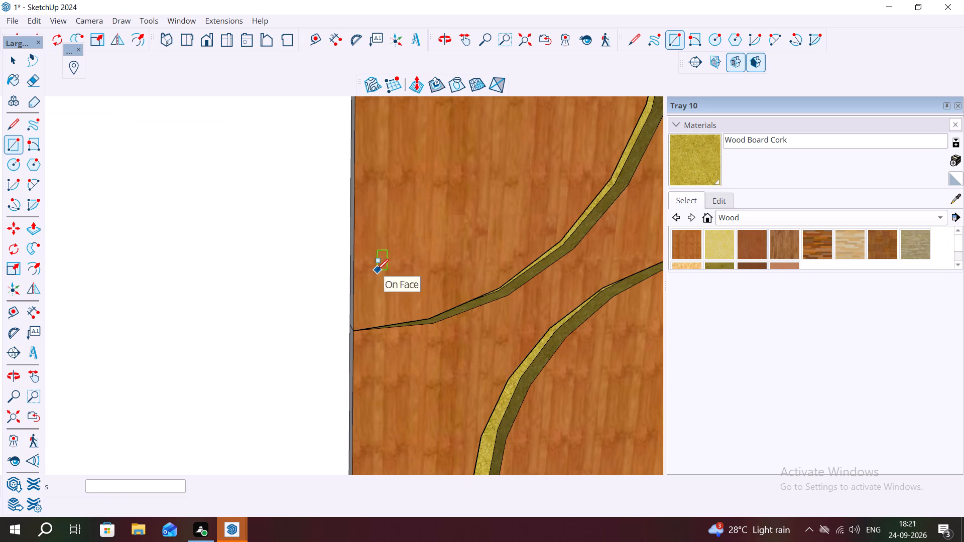
Draw a handle rectangle of about 5 1/4" by 1 3/16" on the upper half-round near the door's straight edge, just above the strip's lower end.
left_click(377, 270)
left_click(438, 283)
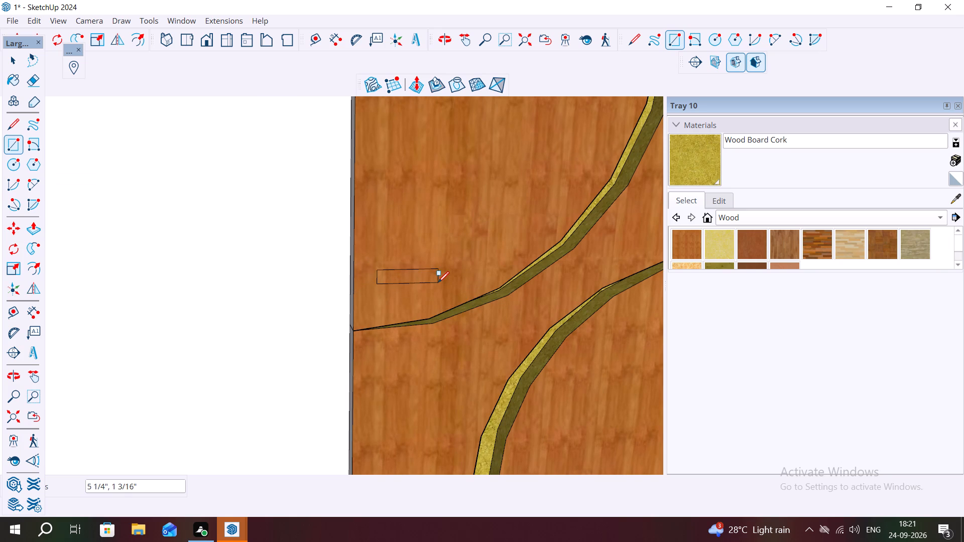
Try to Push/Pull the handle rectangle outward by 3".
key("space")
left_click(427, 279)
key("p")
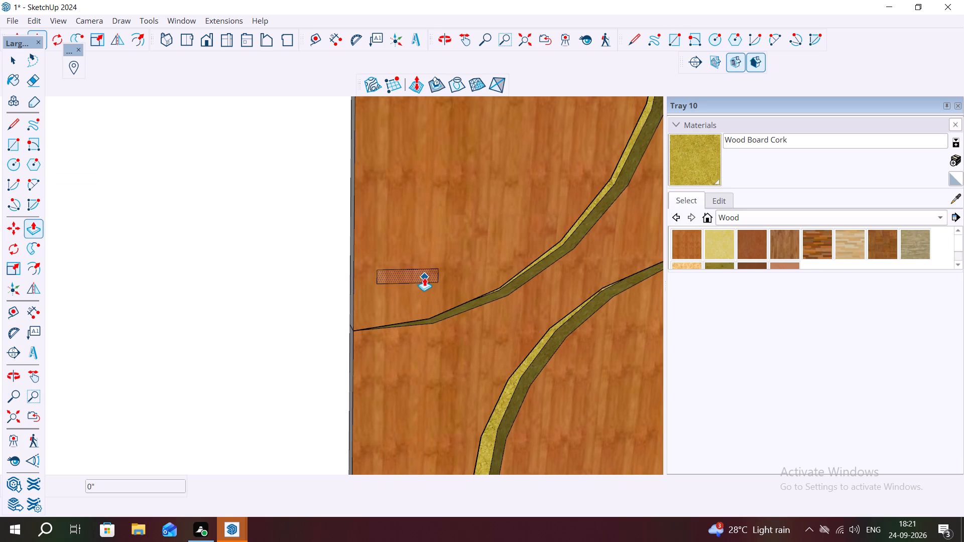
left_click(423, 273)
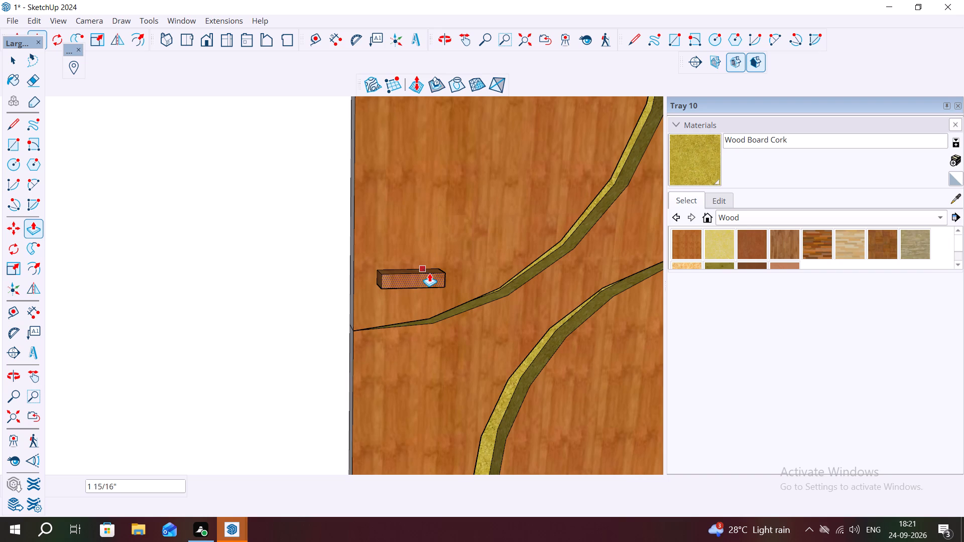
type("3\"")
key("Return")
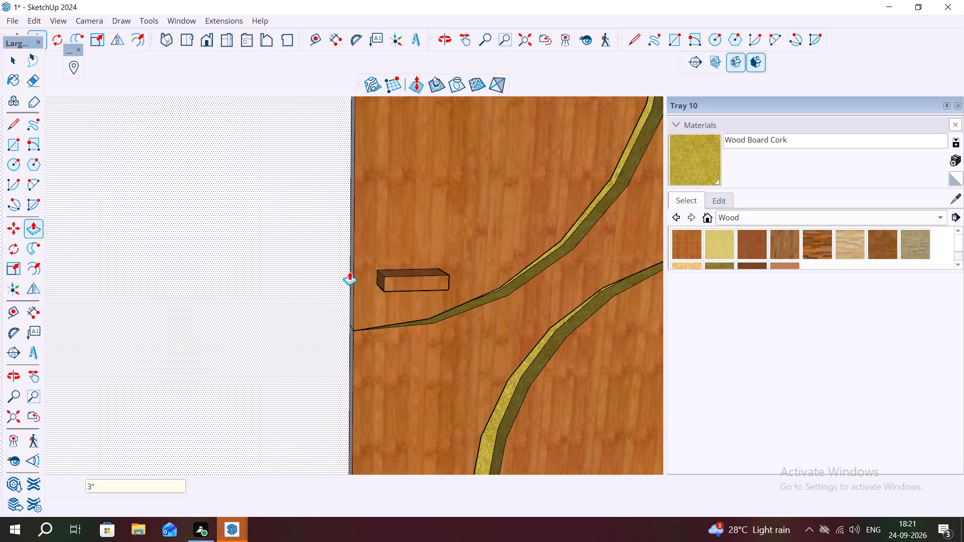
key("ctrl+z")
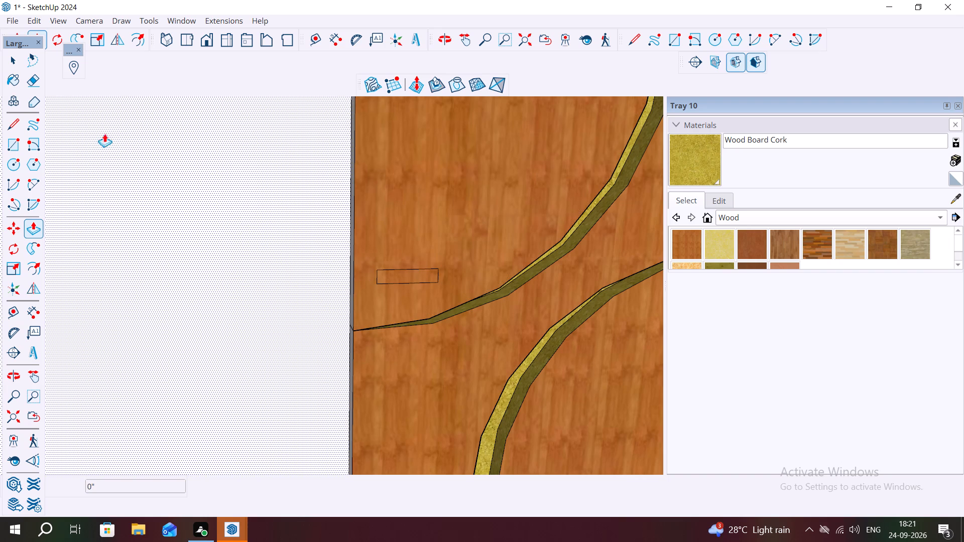
Draw a circle of about 7/8" radius centred on the midpoint of the handle rectangle's short side nearest the door edge.
left_click(17, 163)
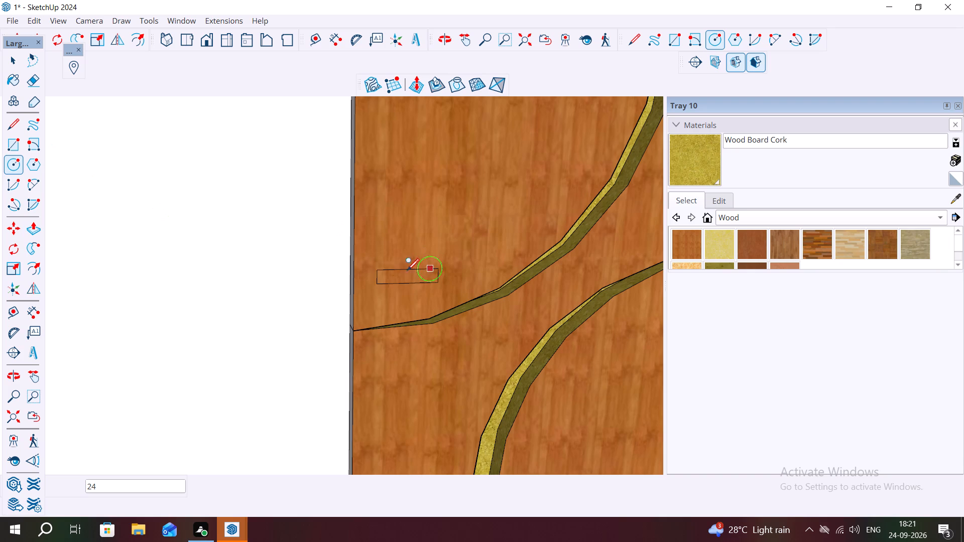
scroll(378, 276, "up", 8)
left_click(376, 277)
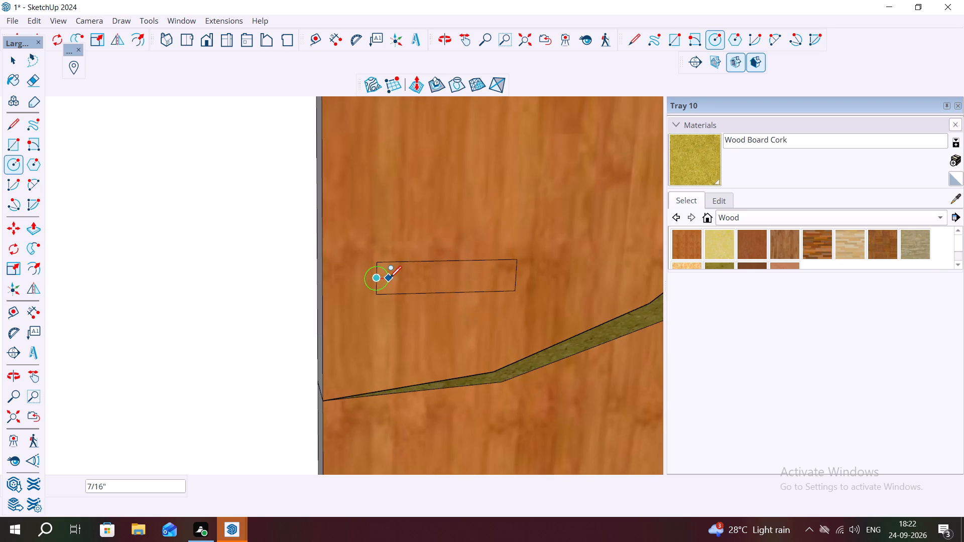
left_click(400, 279)
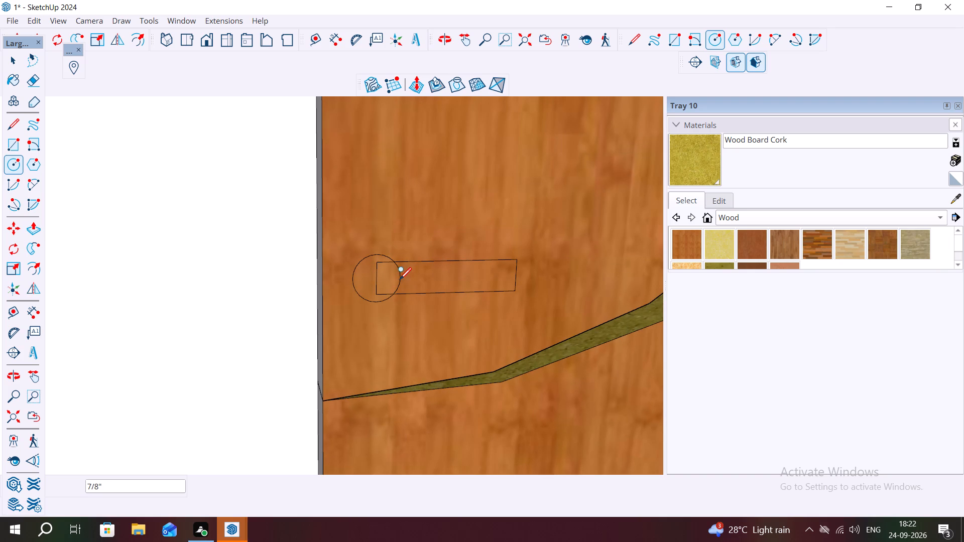
key("Escape")
key("space")
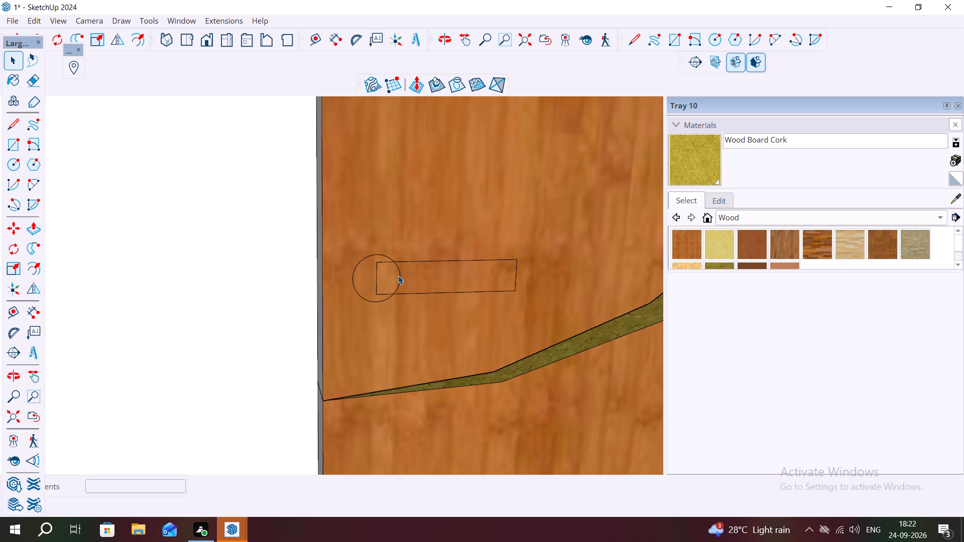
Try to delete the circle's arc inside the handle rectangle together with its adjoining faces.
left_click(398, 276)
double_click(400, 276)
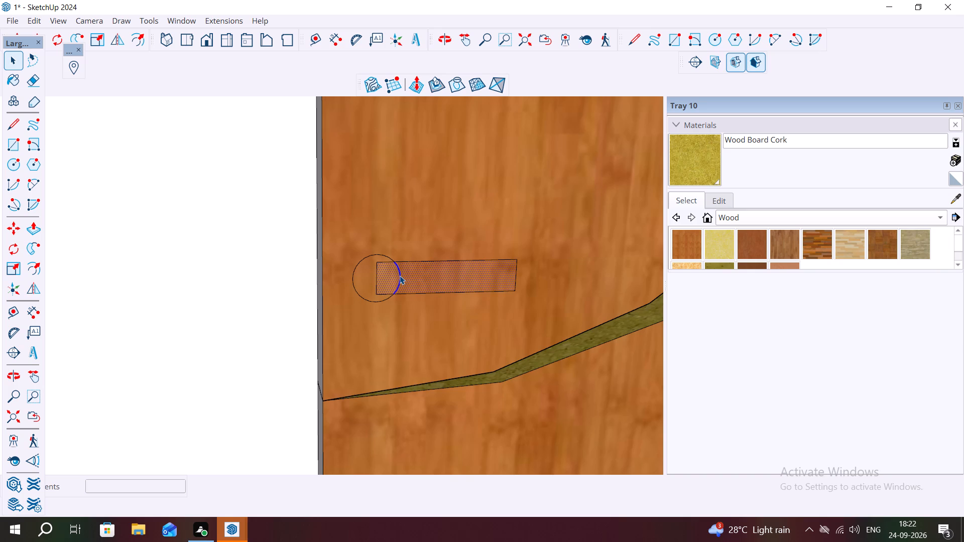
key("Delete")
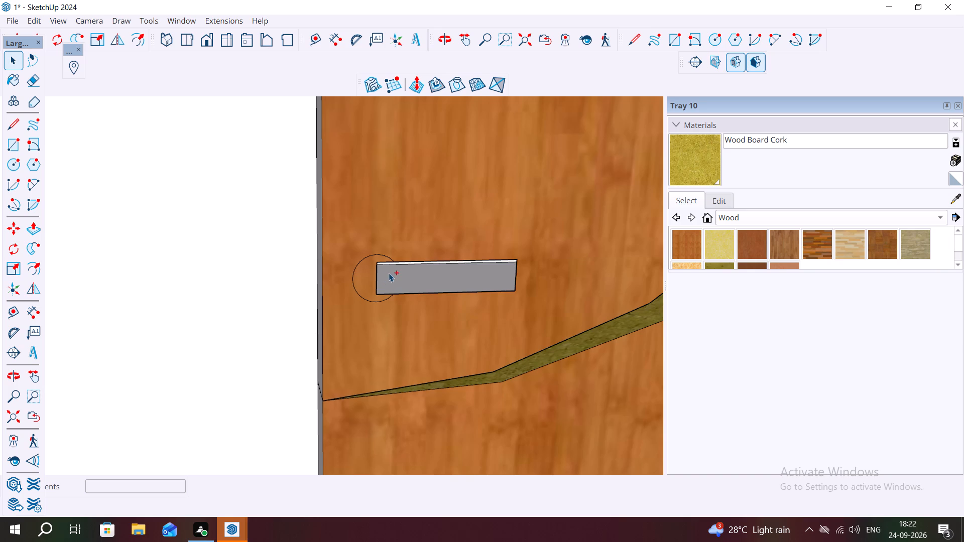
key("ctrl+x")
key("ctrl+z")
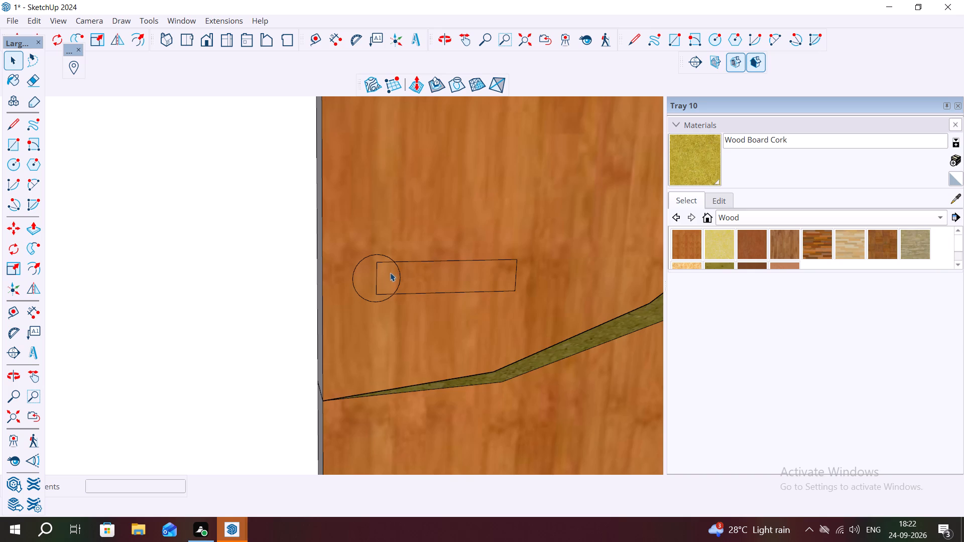
Delete the arc and the rectangle edges where the circle and rectangle overlap, merging them into one handle outline.
left_click(400, 277)
key("Delete")
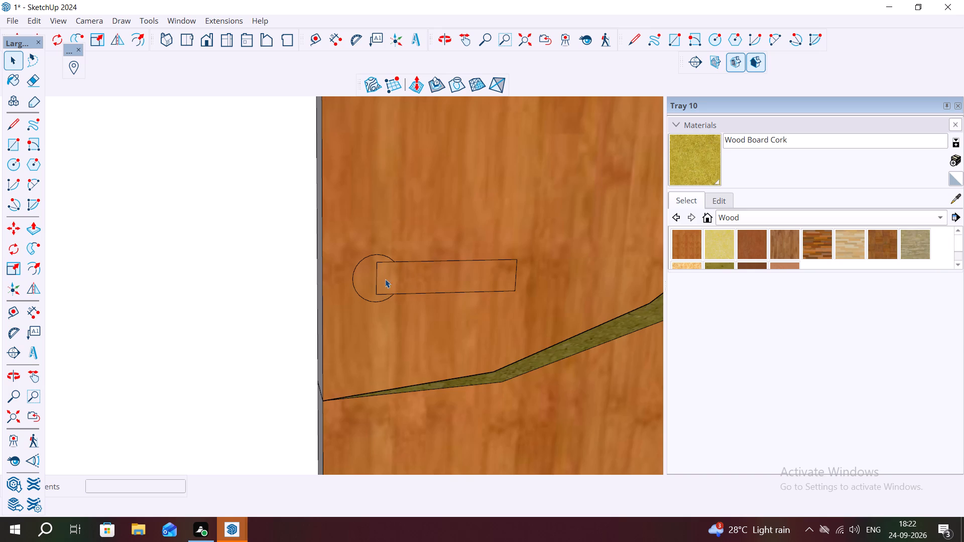
left_click(376, 279)
key("Delete")
left_click(386, 262)
key("Delete")
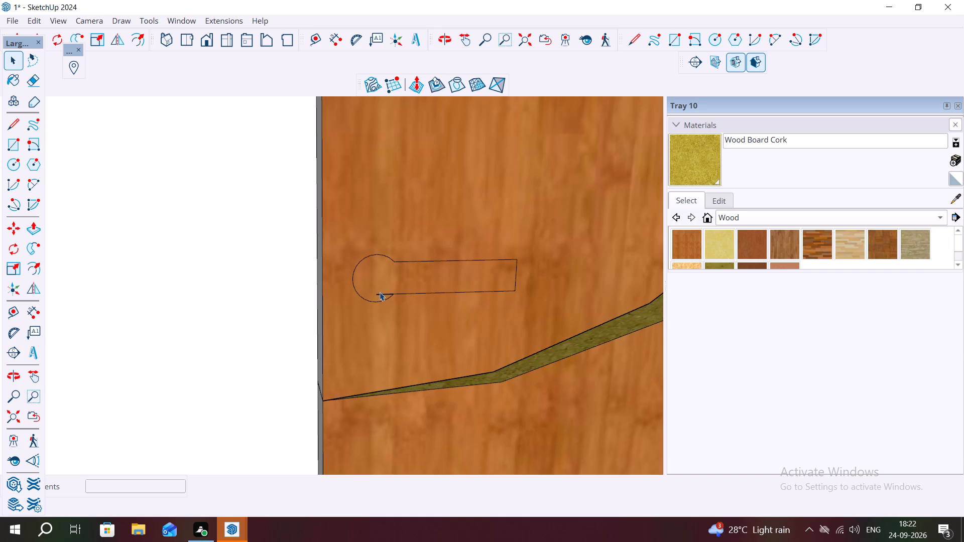
left_click(383, 294)
key("Delete")
Push/Pull the merged handle shape outward by about 7/16".
left_click(379, 282)
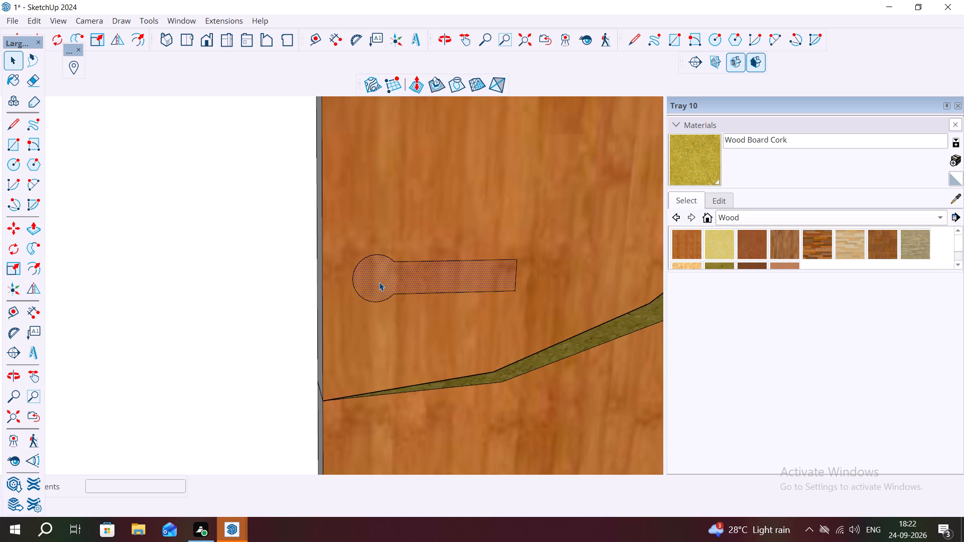
key("p")
left_click(379, 282)
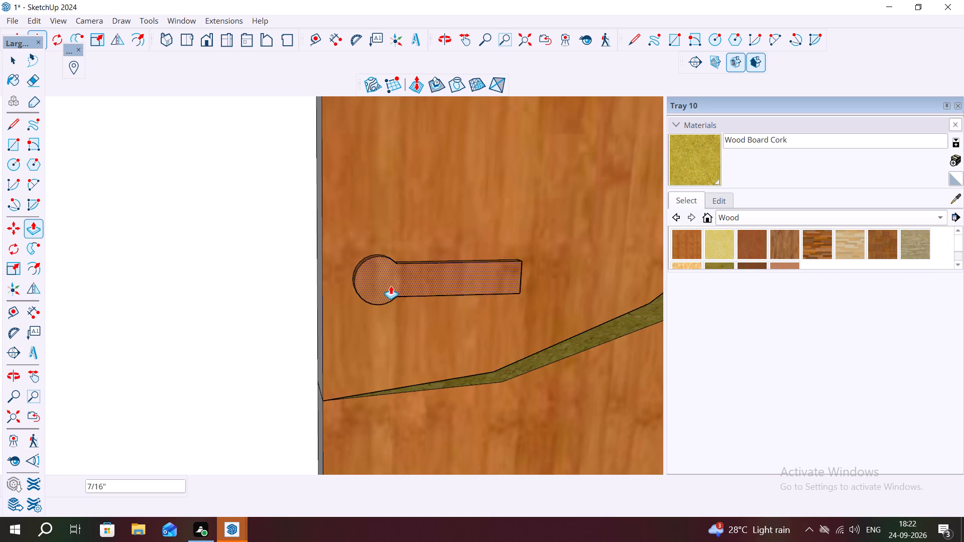
left_click(391, 286)
scroll(263, 240, "down", 11)
scroll(392, 265, "down", 5)
key("Escape")
key("space")
Paint the raised door field around the half-rounds with Wood Veneer 01.
scroll(347, 255, "up", 3)
scroll(708, 255, "down", 2)
scroll(796, 241, "down", 2)
scroll(730, 238, "up", 1)
scroll(750, 247, "down", 2)
left_click(750, 247)
left_click(578, 224)
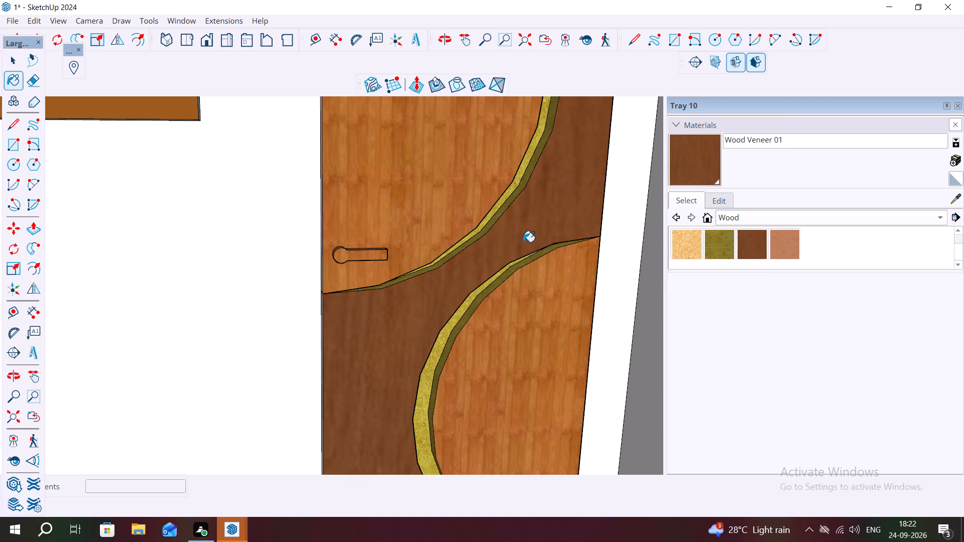
Paint both half-round panels of the door with Wood Veneer 01.
left_click(431, 228)
left_click(533, 353)
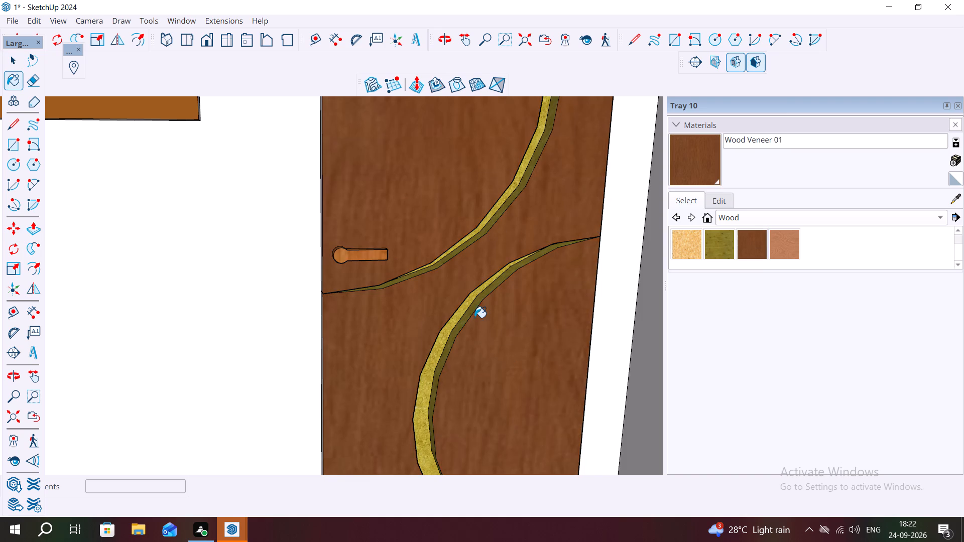
scroll(477, 309, "down", 2)
key("Escape")
key("space")
Draw a rectangle about 20' 3" by 30' 11" over the roof, from its rear corner to the opposite front corner of the projecting wing.
scroll(448, 258, "down", 14)
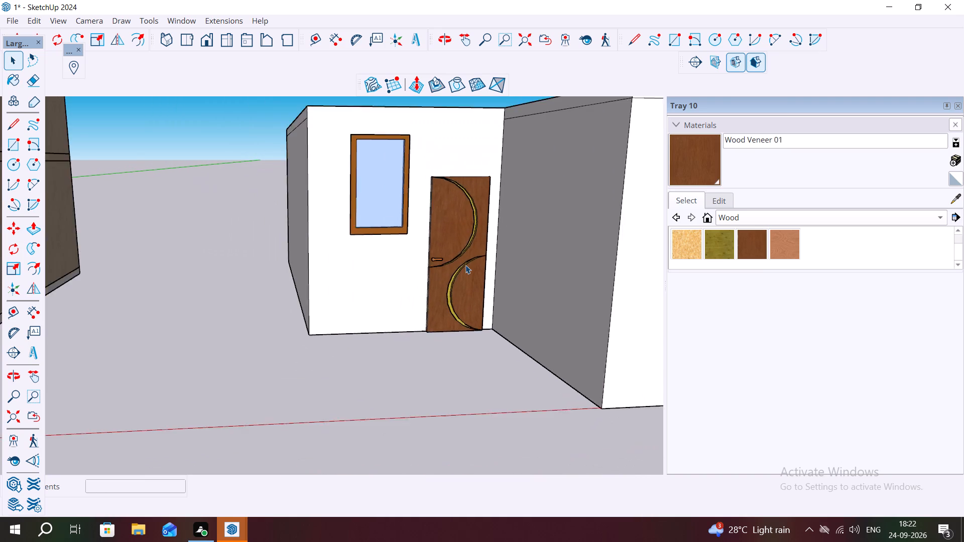
scroll(465, 265, "down", 4)
scroll(467, 107, "up", 5)
middle_click_drag(484, 122, 468, 189)
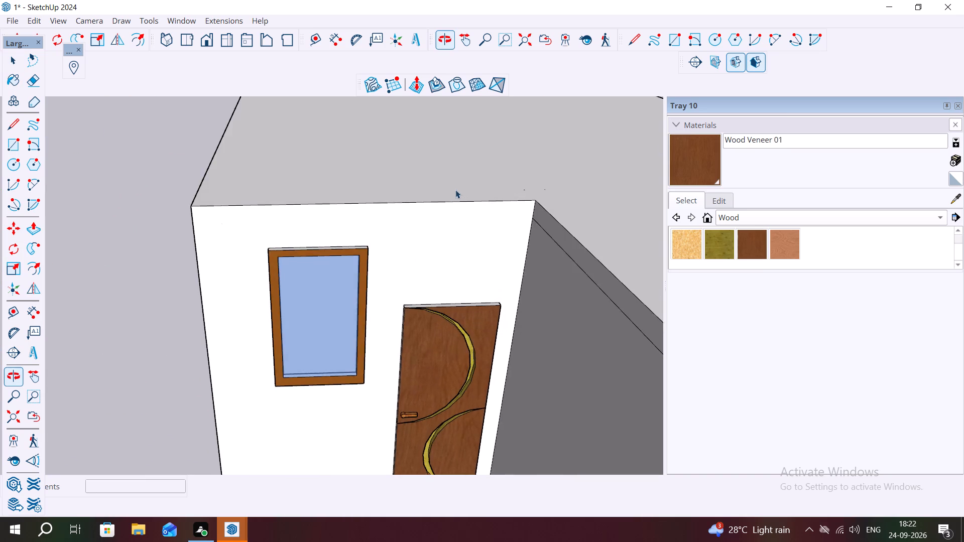
scroll(440, 194, "down", 7)
scroll(253, 176, "down", 6)
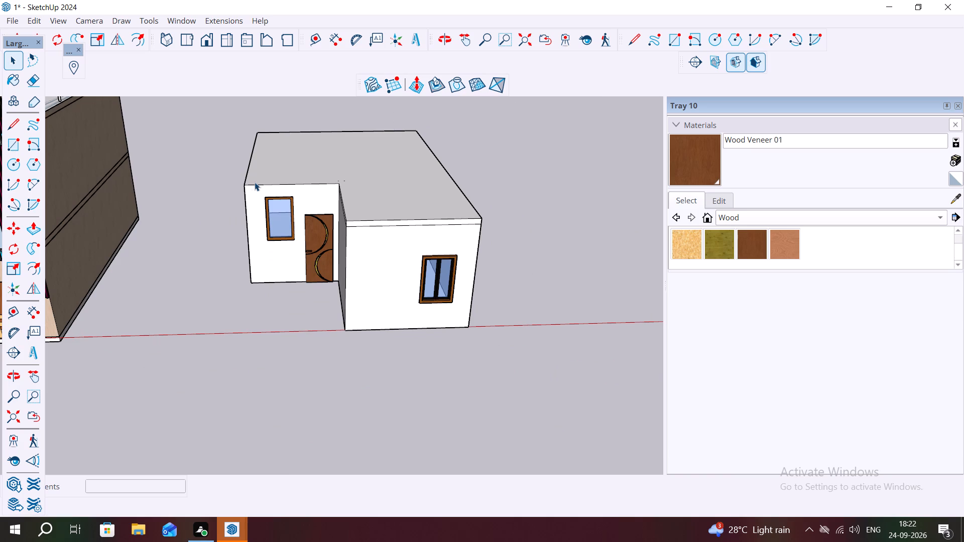
key("r")
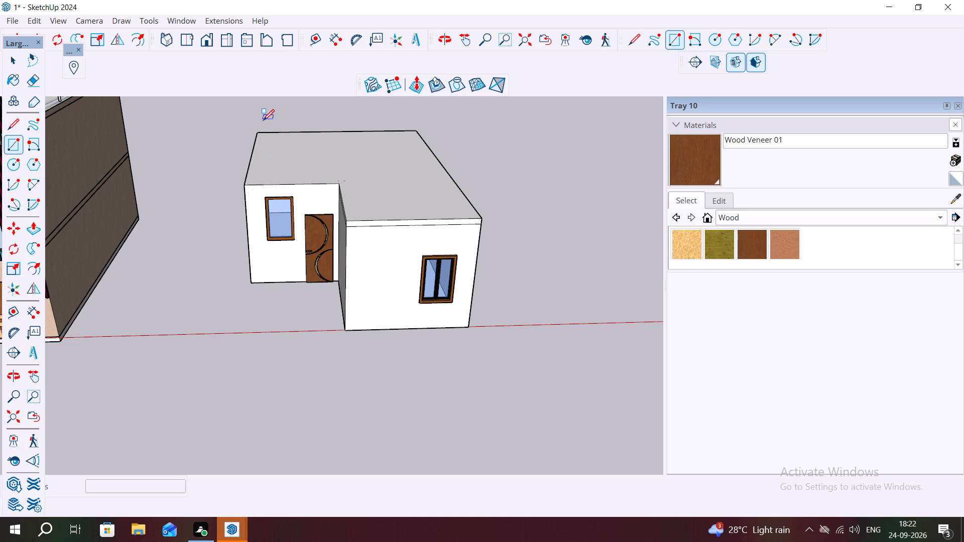
left_click(259, 132)
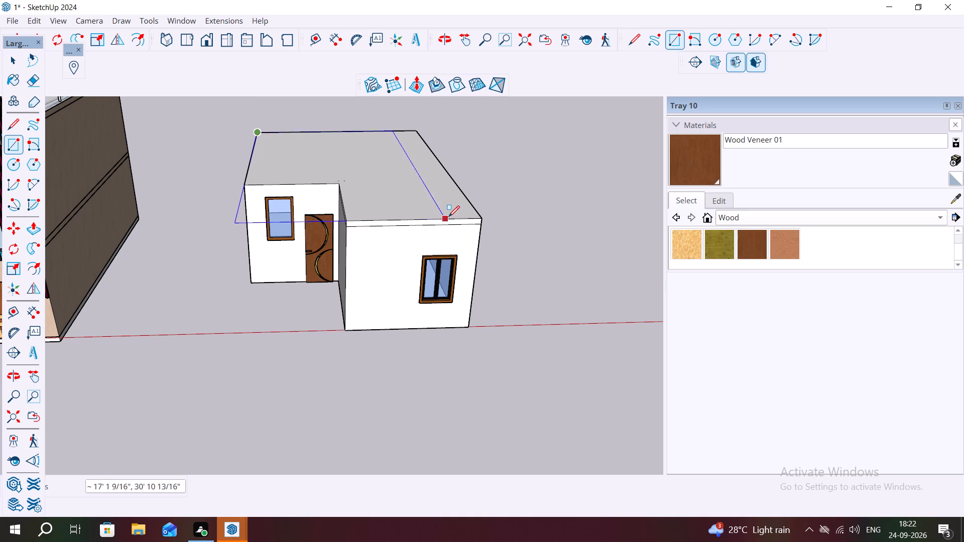
left_click(478, 218)
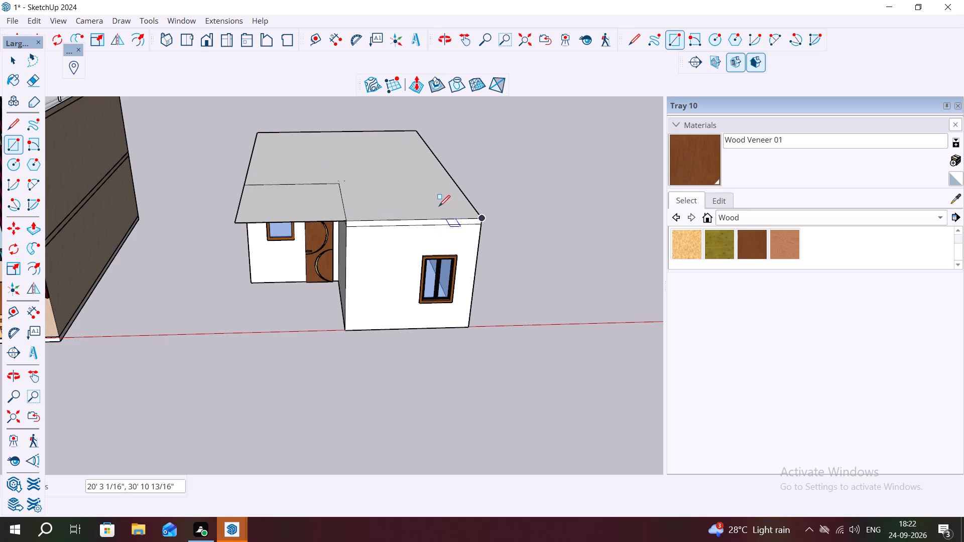
key("space")
Push/Pull the L-shaped roof face up 8' to form the upper storey.
left_click(418, 197)
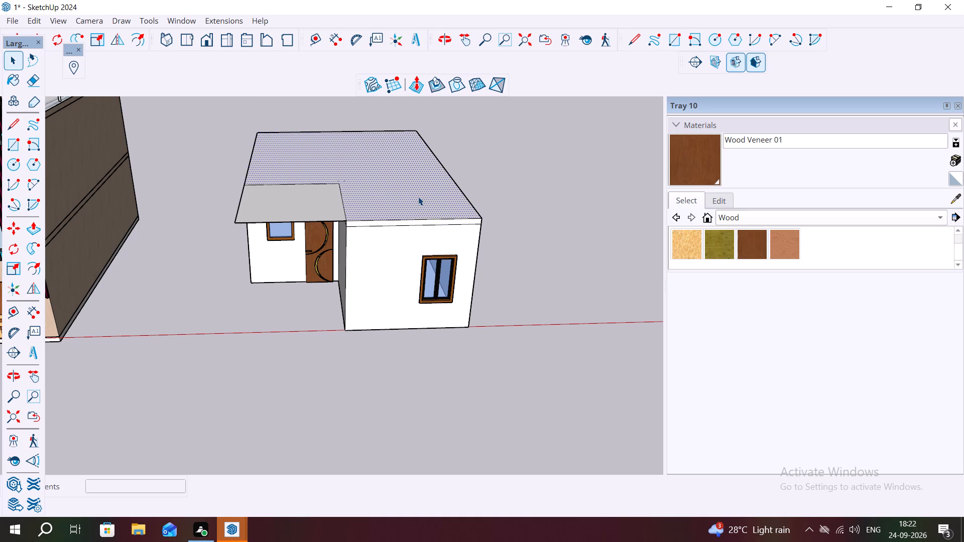
key("p")
left_click(418, 197)
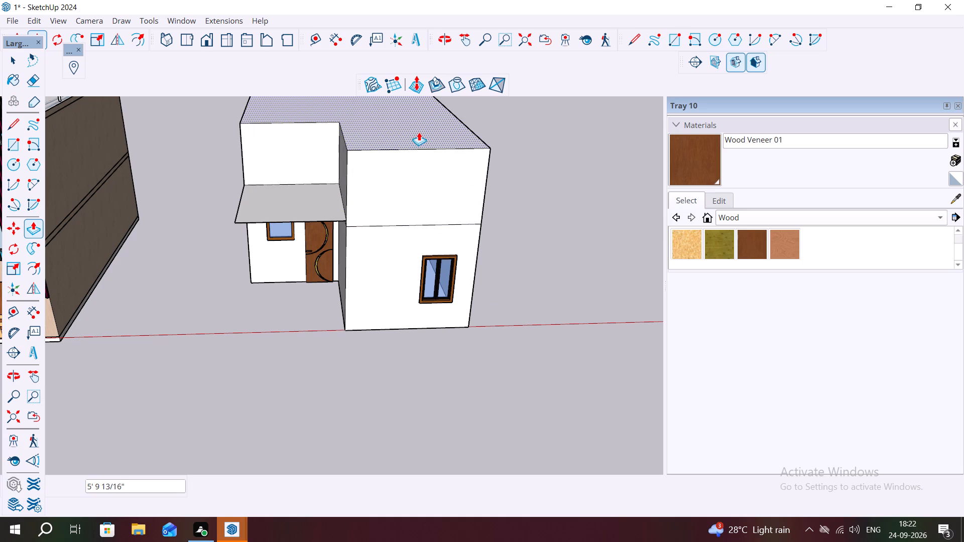
type("8'")
key("Return")
key("space")
Remove the leftover rectangle face overhanging the door wall together with its two free edges.
left_click(281, 207)
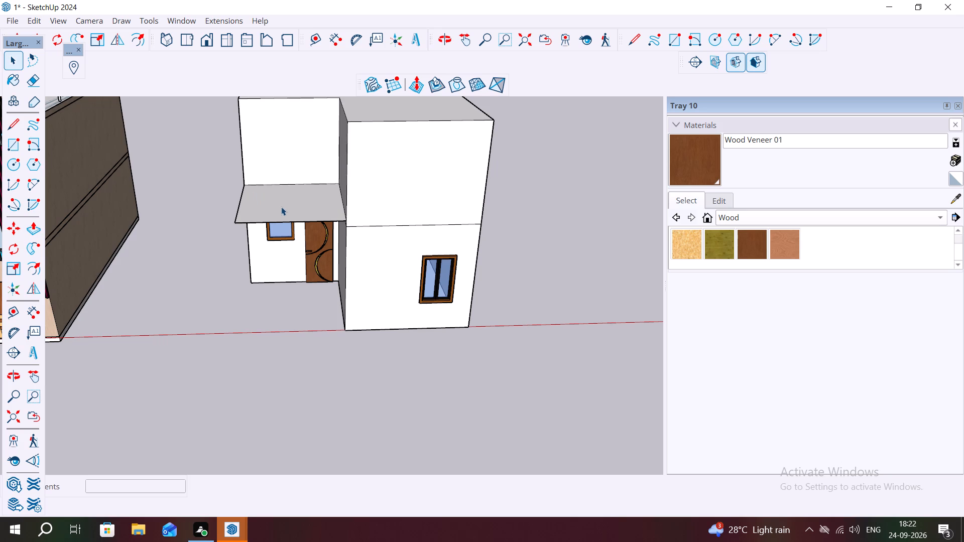
key("ctrl+x")
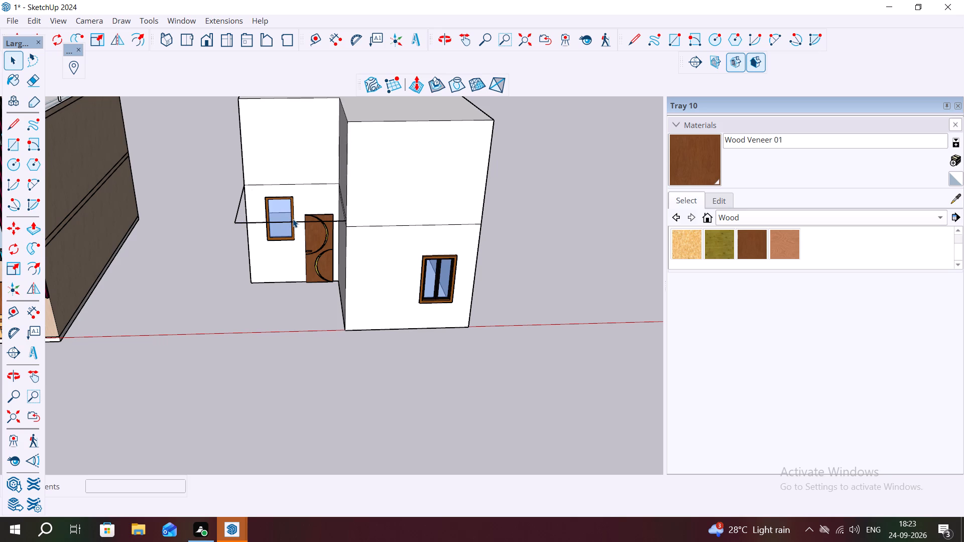
left_click(293, 219)
left_click(296, 222)
key("Delete")
middle_click_drag(226, 194, 384, 287)
scroll(239, 272, "up", 3)
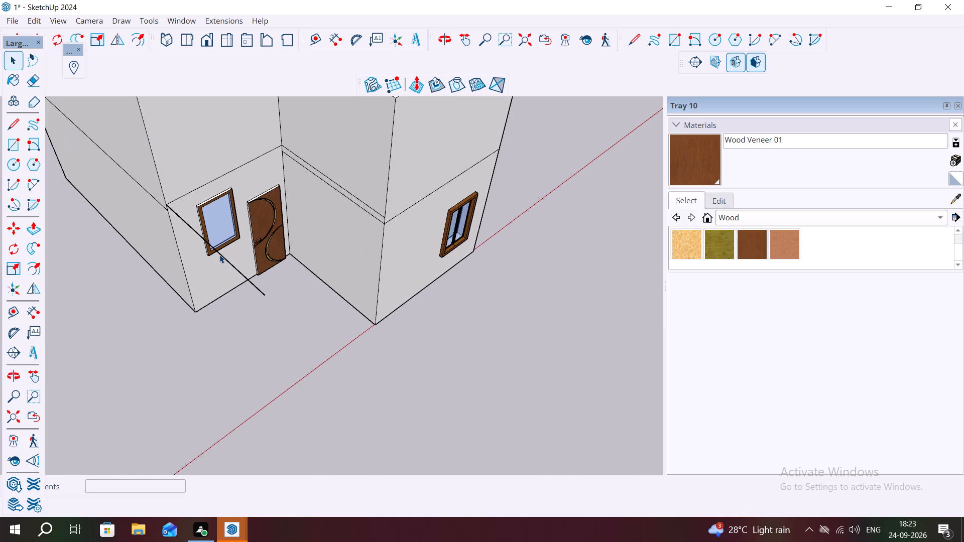
left_click(221, 254)
key("Delete")
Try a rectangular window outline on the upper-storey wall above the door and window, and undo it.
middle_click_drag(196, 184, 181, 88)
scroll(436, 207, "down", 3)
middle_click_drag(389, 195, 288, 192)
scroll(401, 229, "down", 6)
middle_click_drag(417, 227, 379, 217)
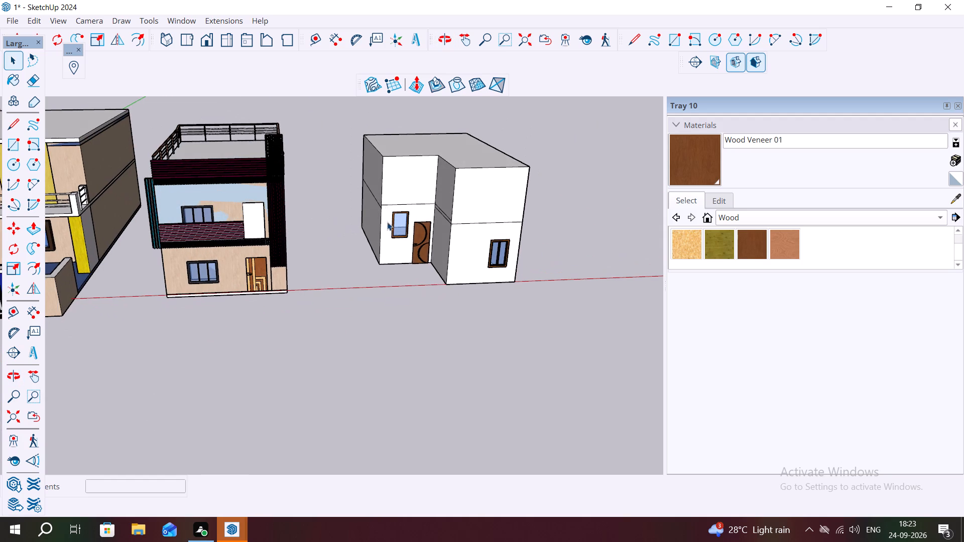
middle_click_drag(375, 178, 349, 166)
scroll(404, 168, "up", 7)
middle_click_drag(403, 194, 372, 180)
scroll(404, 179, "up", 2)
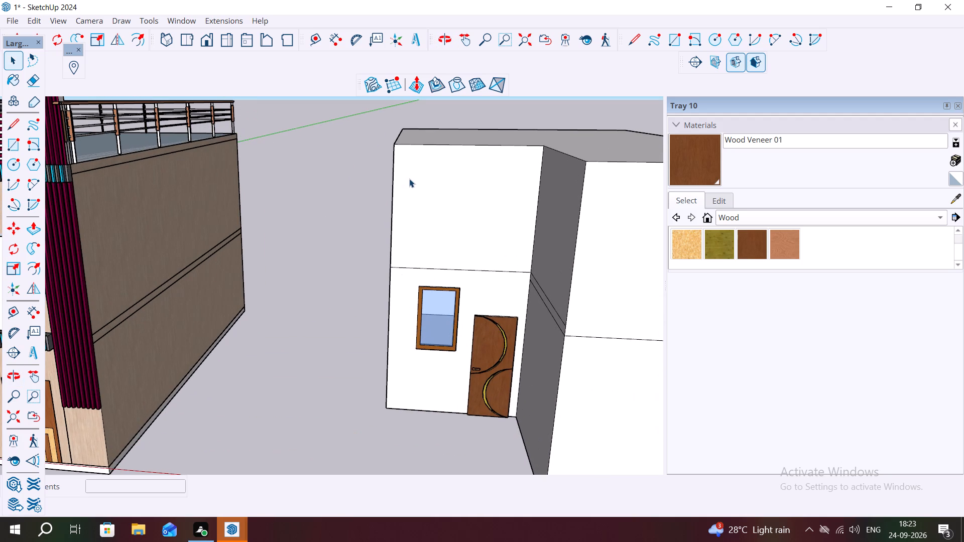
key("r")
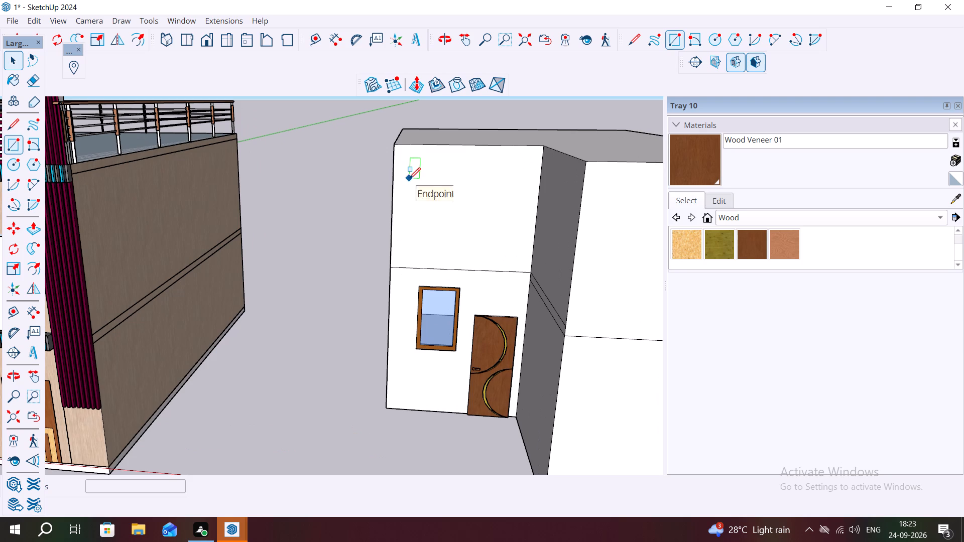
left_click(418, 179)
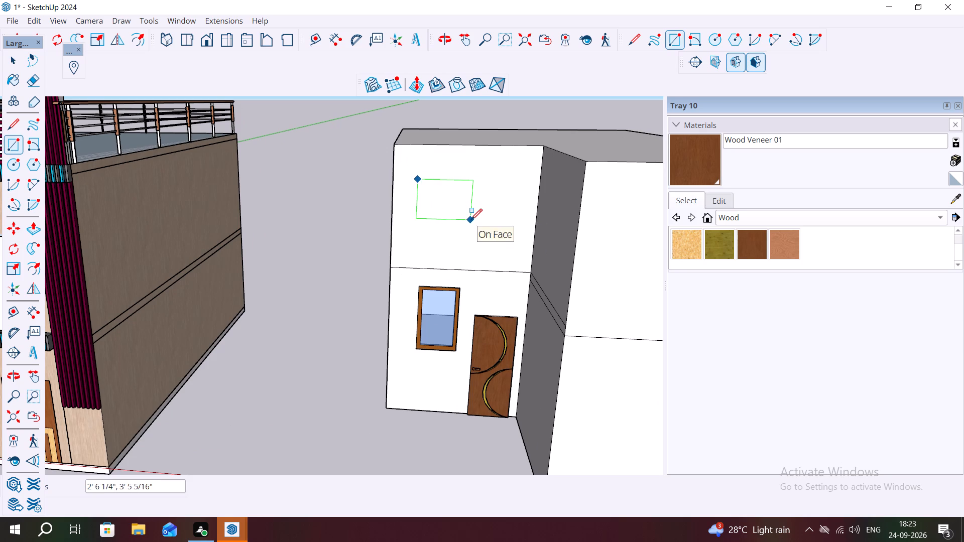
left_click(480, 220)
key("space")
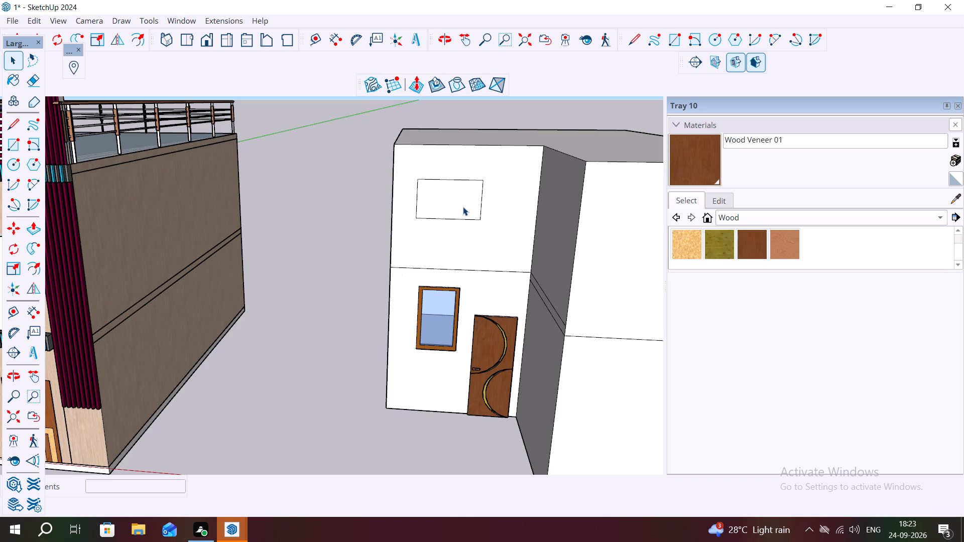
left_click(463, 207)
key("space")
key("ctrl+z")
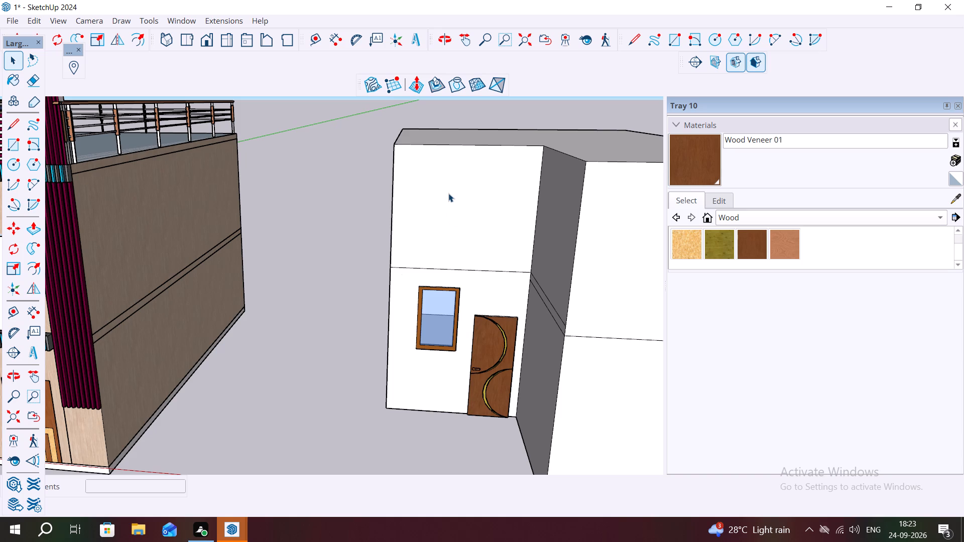
Draw a rectangle about 2' 8" by 4' 4" on the upper-storey wall above the door and window, and cut out its face.
key("r")
left_click(423, 181)
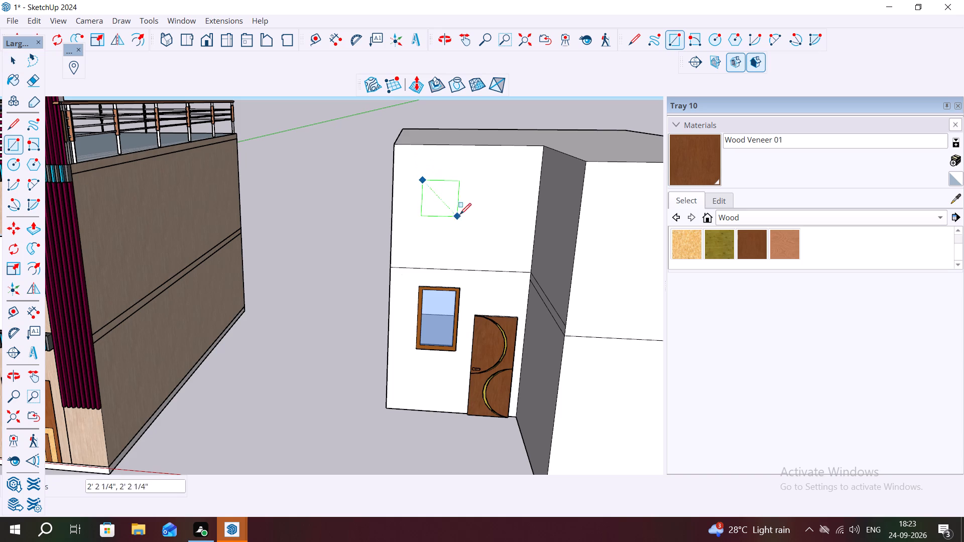
left_click(487, 224)
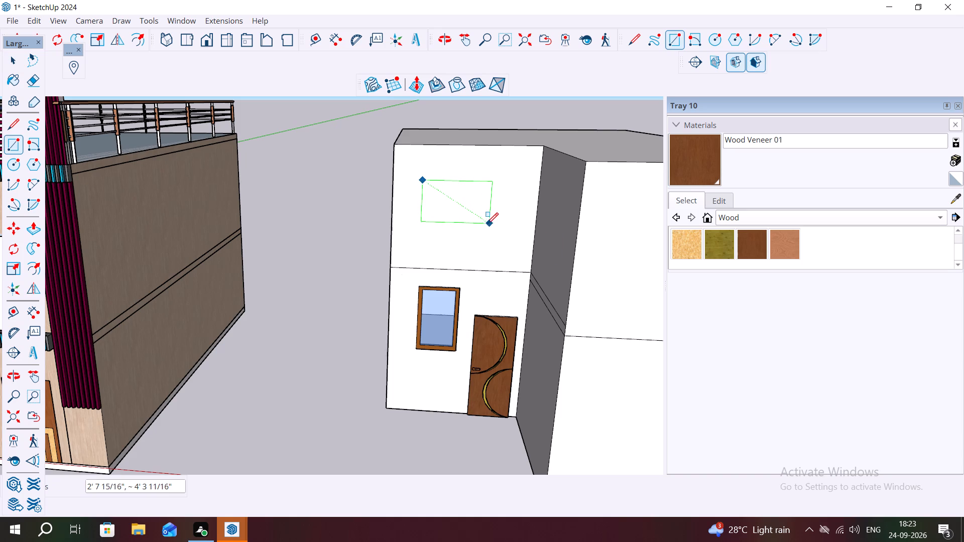
key("space")
left_click(466, 202)
key("ctrl+x")
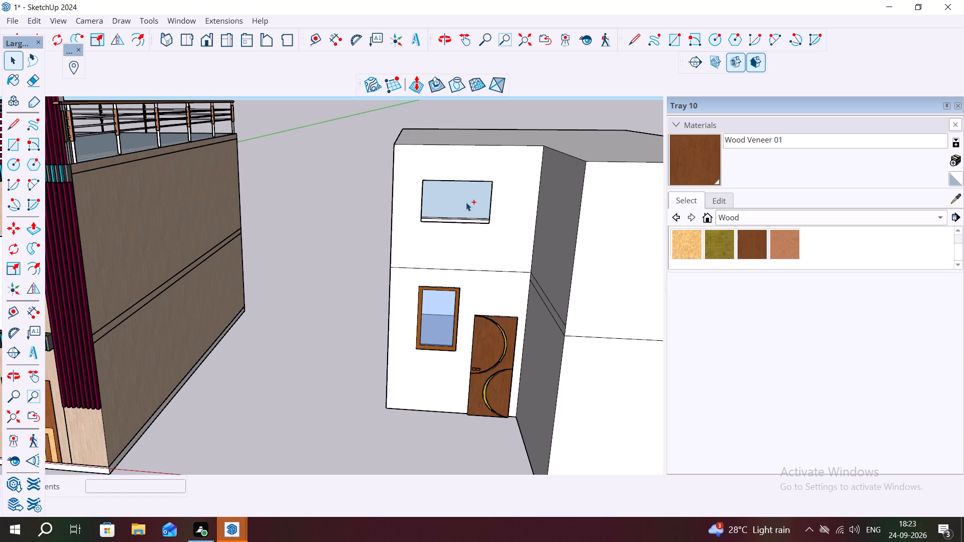
Draw a horizontal line about 8' 11" long across the door wall just below the storey seam, continuing the side wall's lower band line.
middle_click_drag(461, 202, 454, 97)
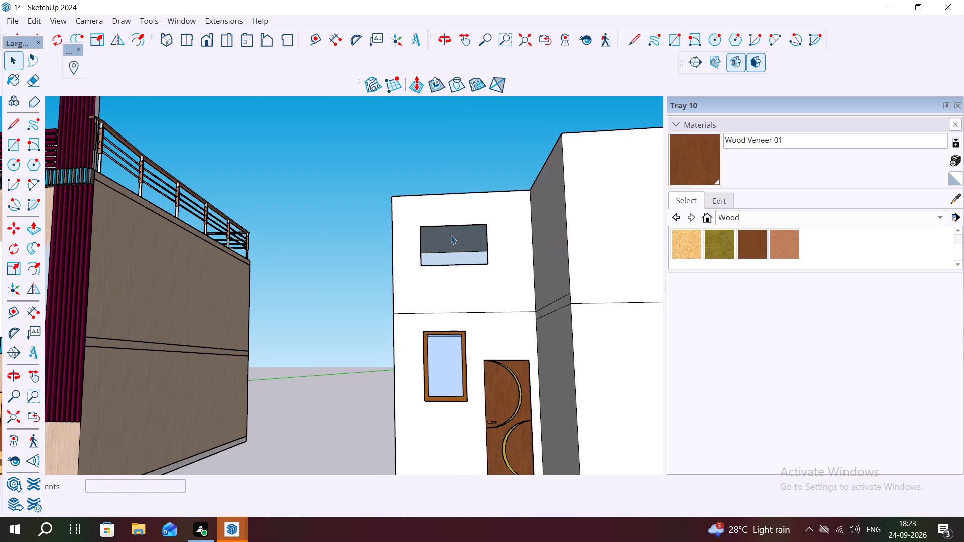
scroll(451, 235, "up", 2)
middle_click_drag(451, 236, 452, 293)
scroll(409, 286, "down", 5)
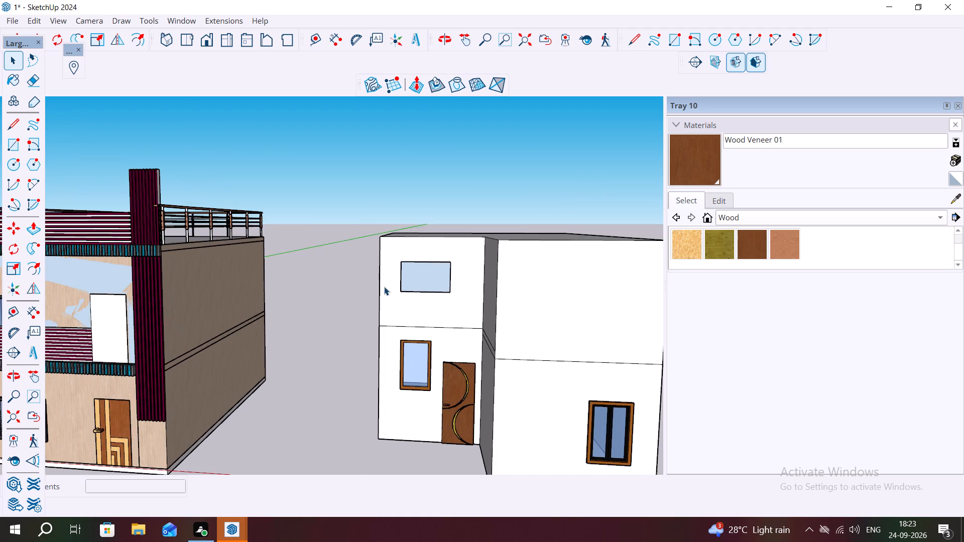
middle_click_drag(385, 287, 398, 296)
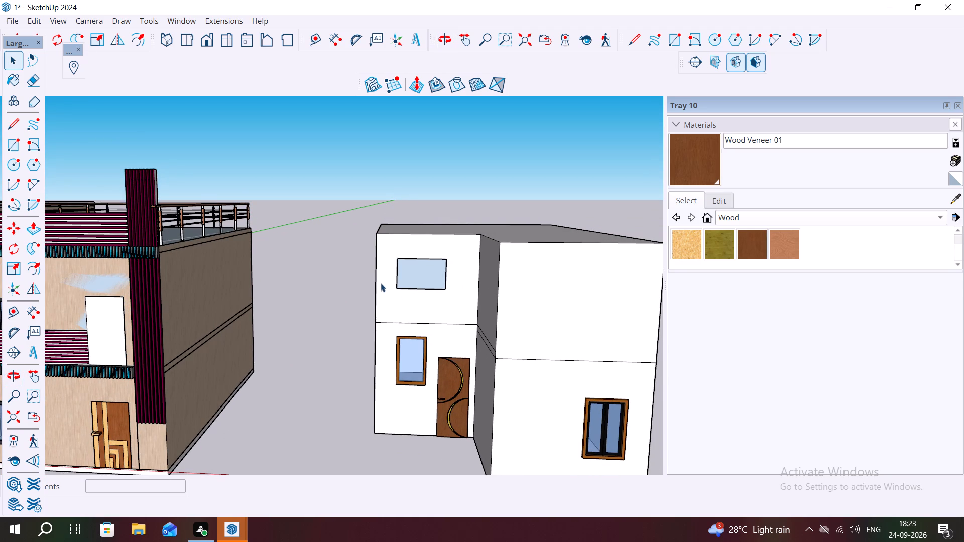
scroll(380, 282, "down", 3)
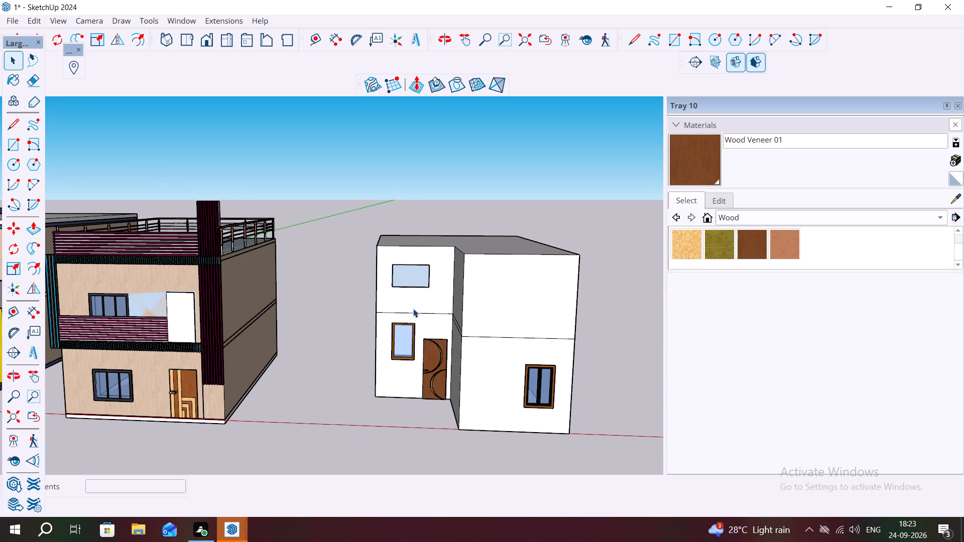
middle_click(413, 309)
scroll(450, 316, "up", 9)
middle_click_drag(454, 320, 509, 335)
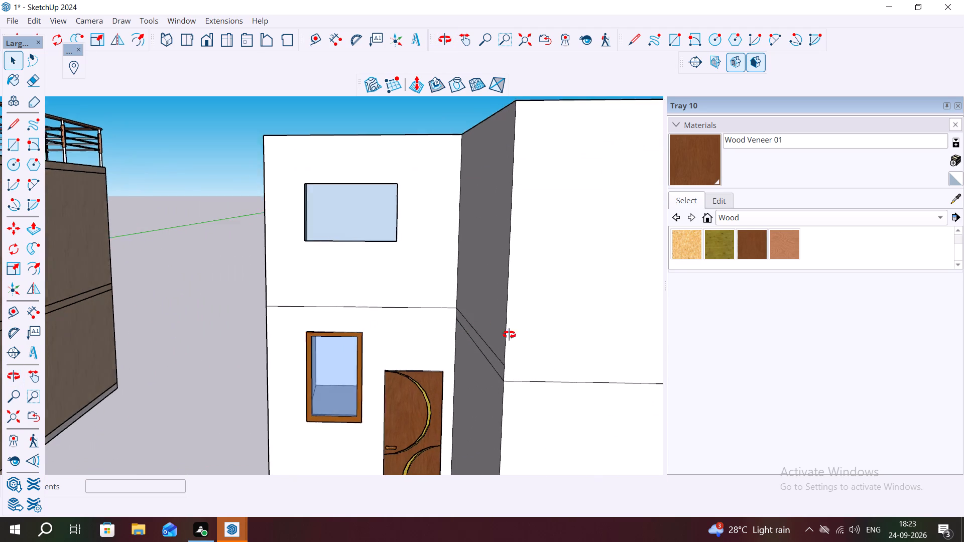
middle_click_drag(509, 335, 575, 367)
scroll(521, 344, "up", 6)
left_click(397, 290)
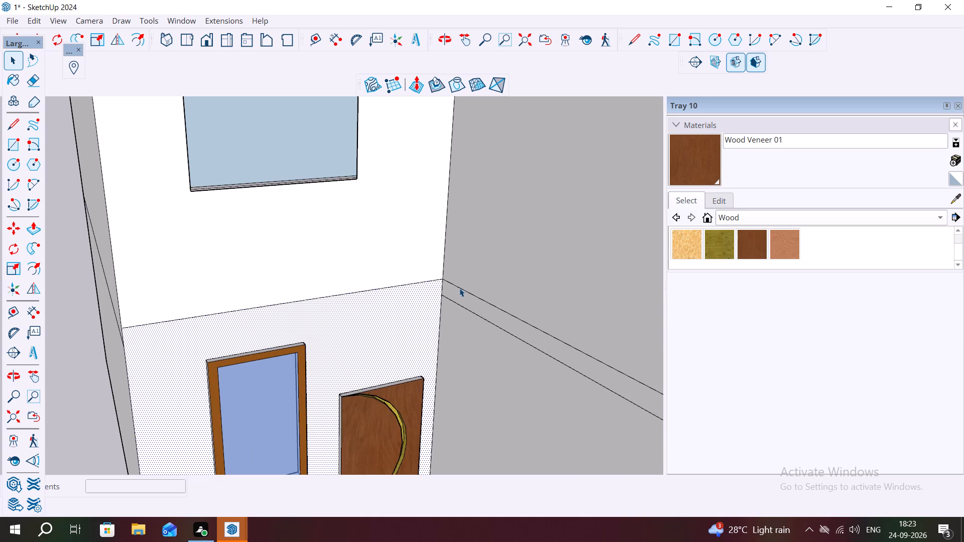
key("l")
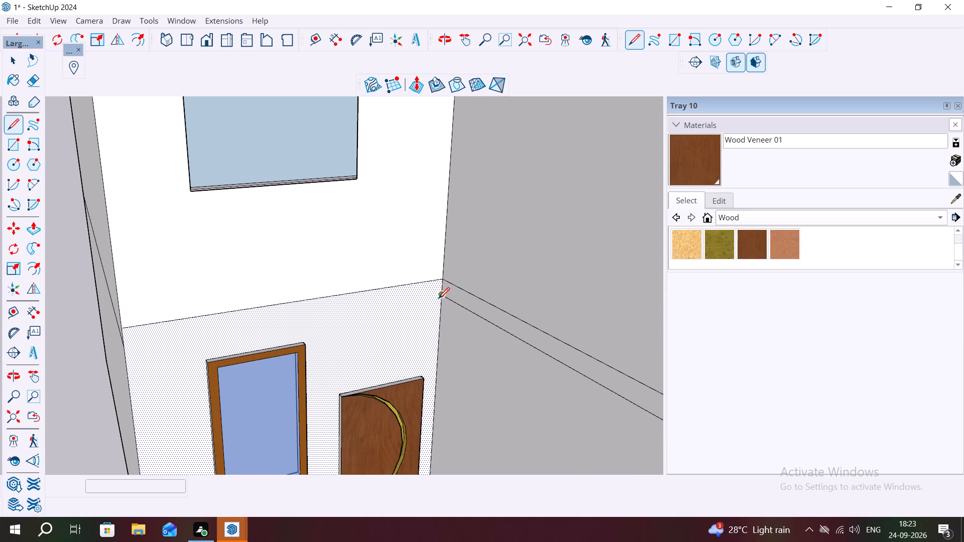
left_click(438, 299)
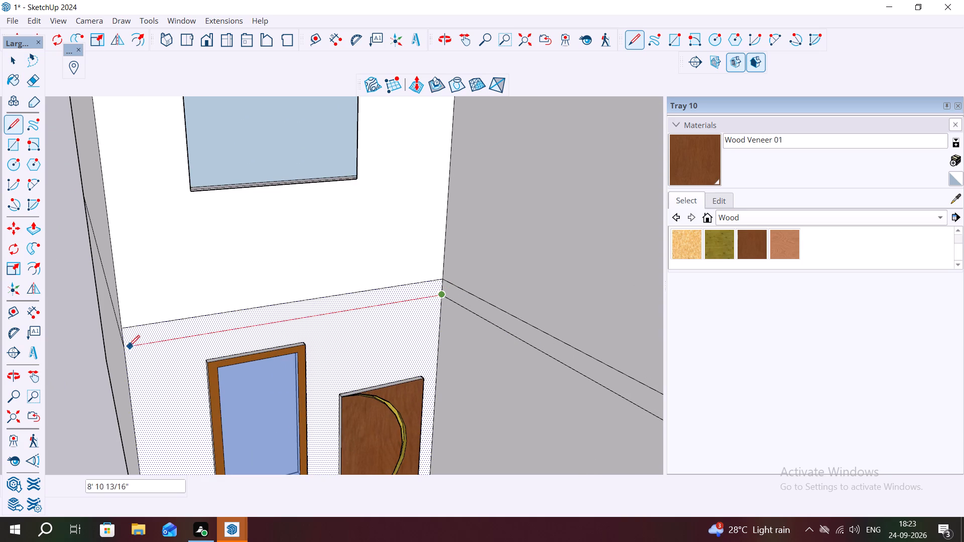
left_click(123, 345)
Pull the narrow band above the door and window outward 2' to form a projecting canopy slab.
middle_click_drag(131, 339, 214, 312)
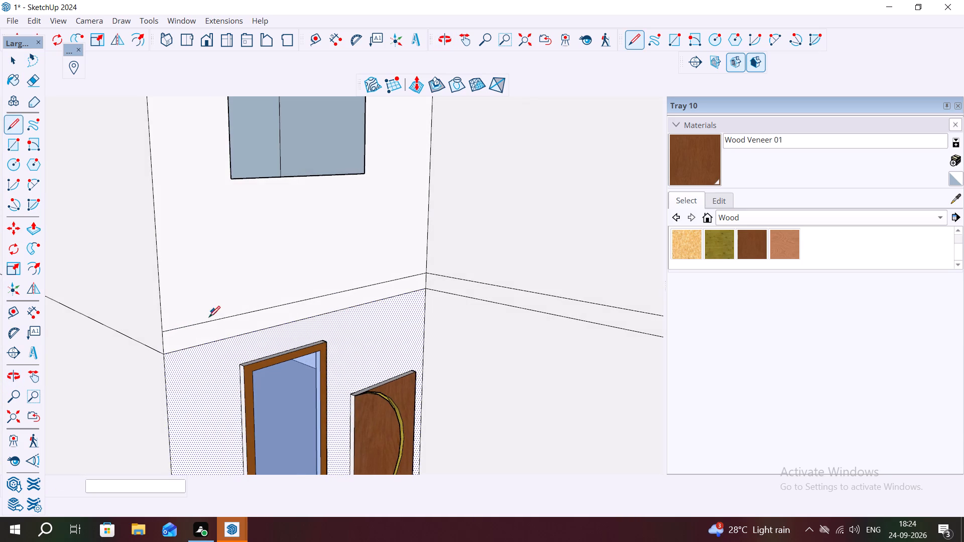
key("space")
left_click(199, 337)
key("p")
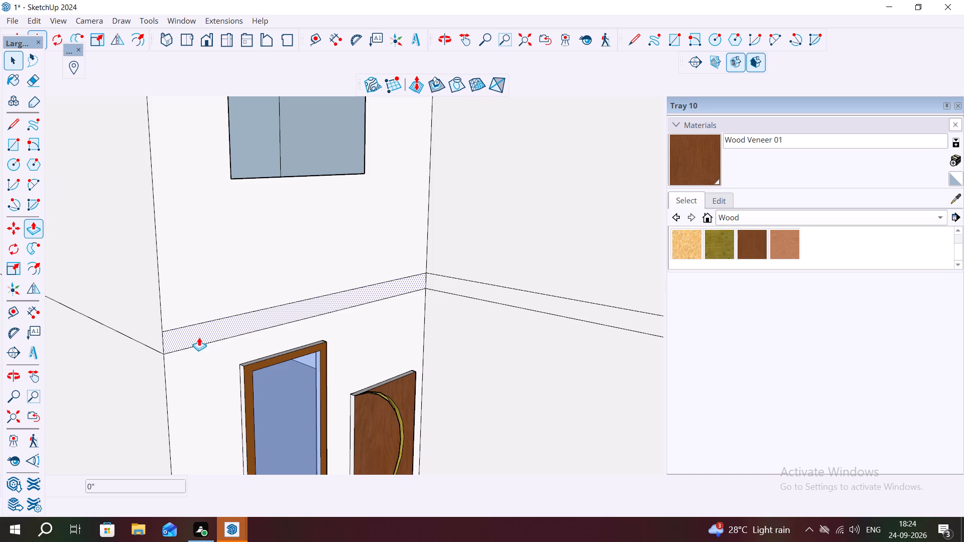
left_click(195, 332)
middle_click_drag(275, 332, 234, 309)
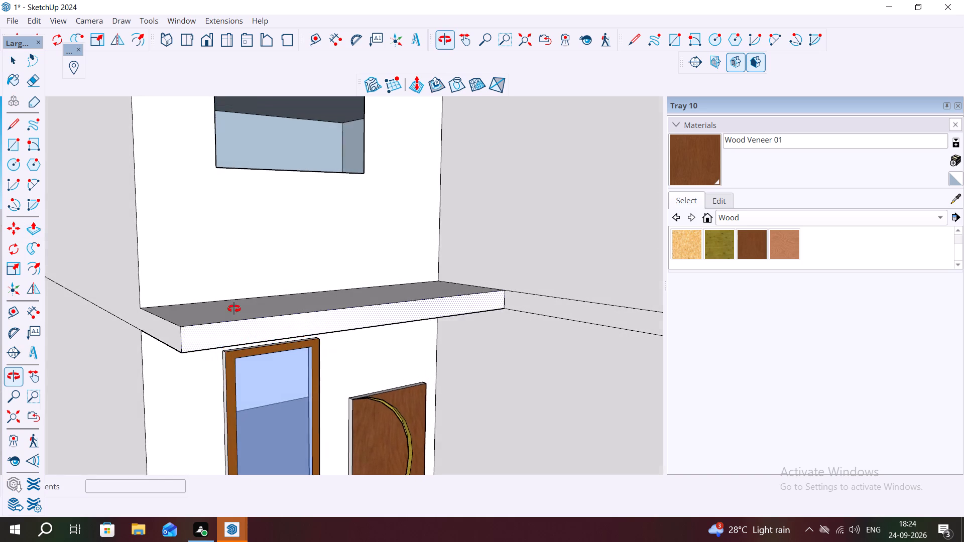
middle_click_drag(234, 309, 232, 308)
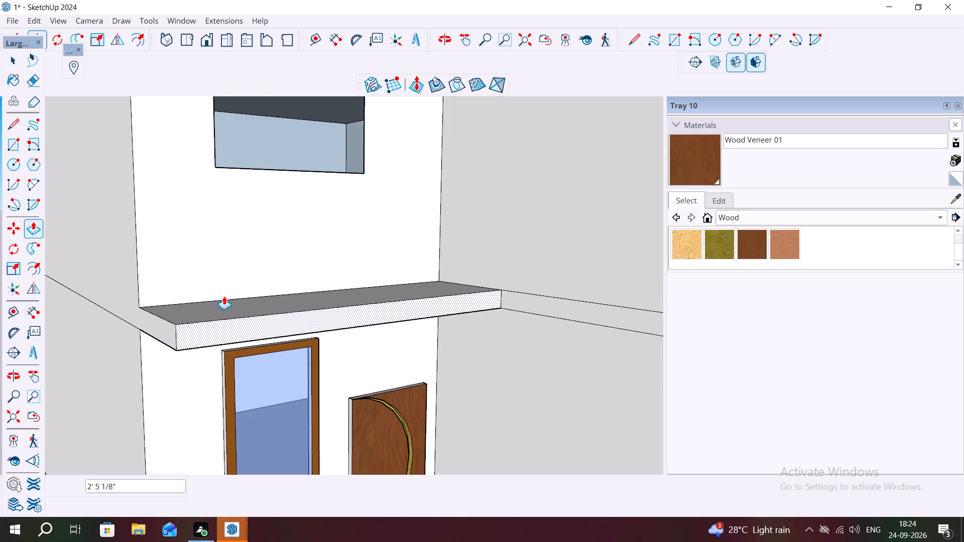
type("2'")
key("Return")
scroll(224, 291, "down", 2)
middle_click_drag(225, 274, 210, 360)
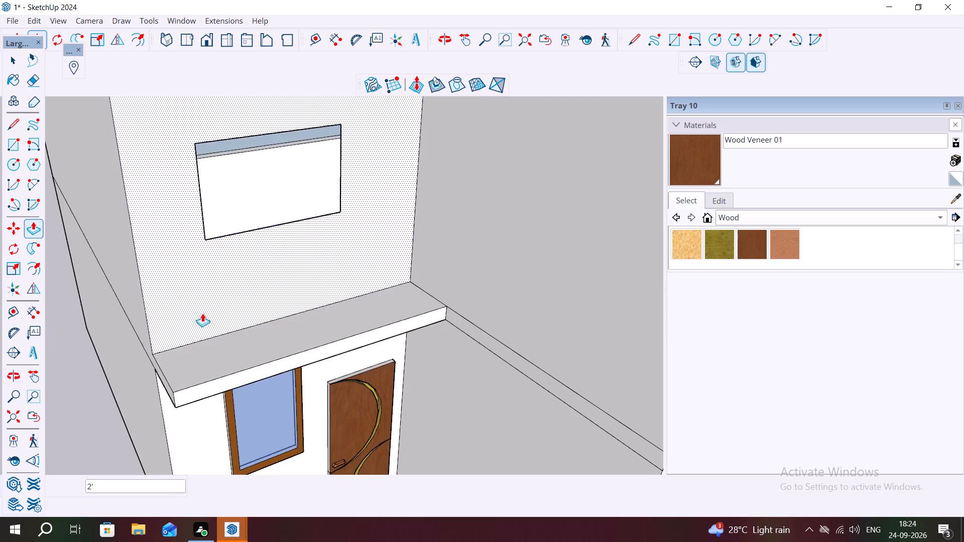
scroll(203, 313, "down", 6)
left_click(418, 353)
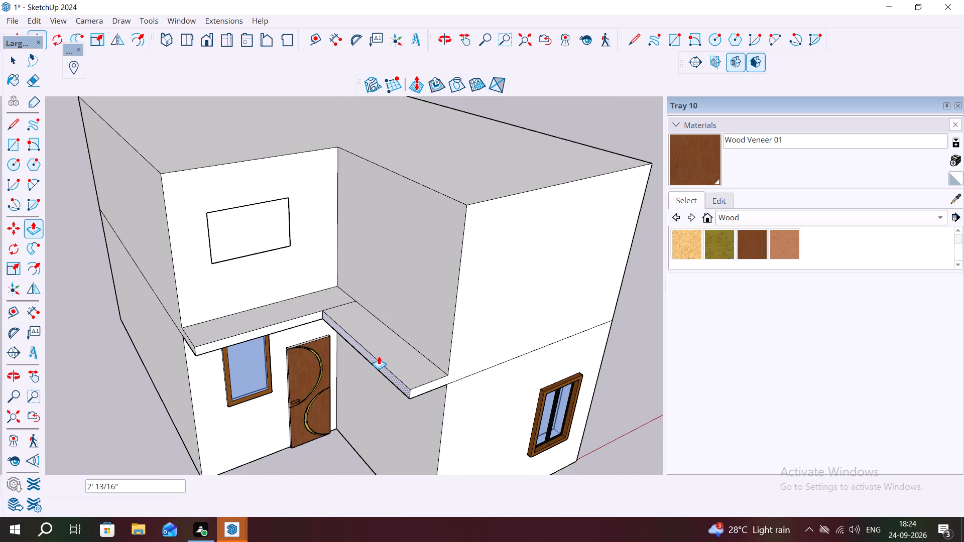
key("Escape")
Extend the canopy slab's front face outward by about a further 2' 4".
scroll(404, 356, "down", 6)
middle_click_drag(519, 360, 486, 359)
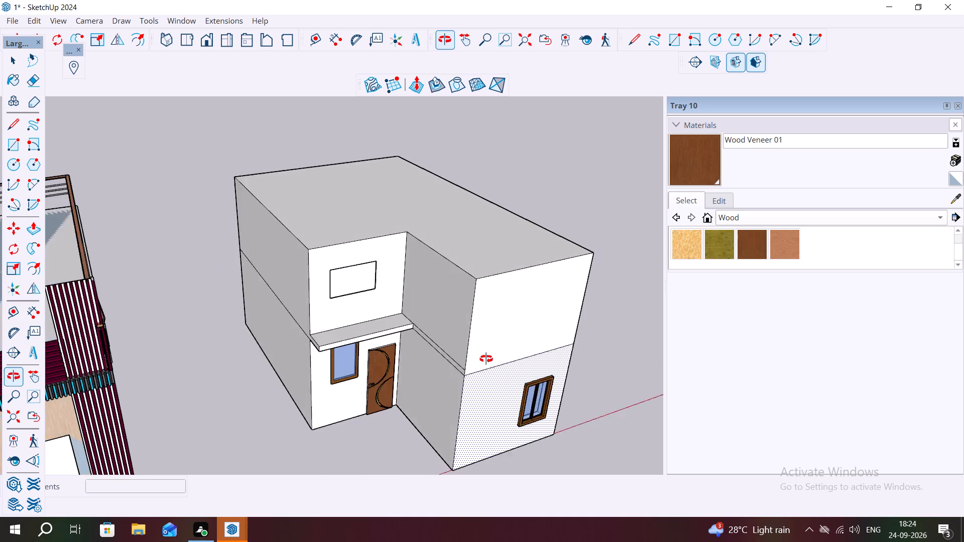
middle_click_drag(486, 359, 454, 353)
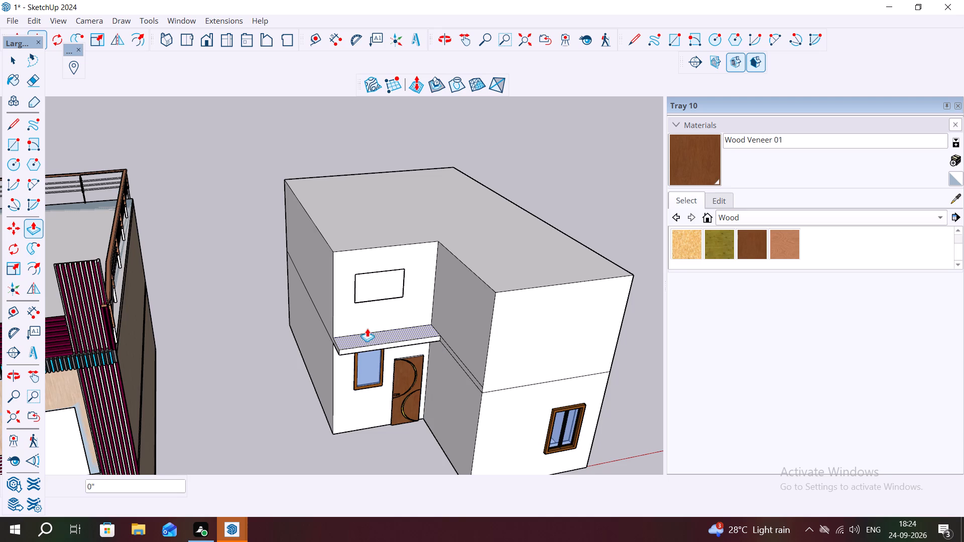
middle_click_drag(360, 326, 338, 312)
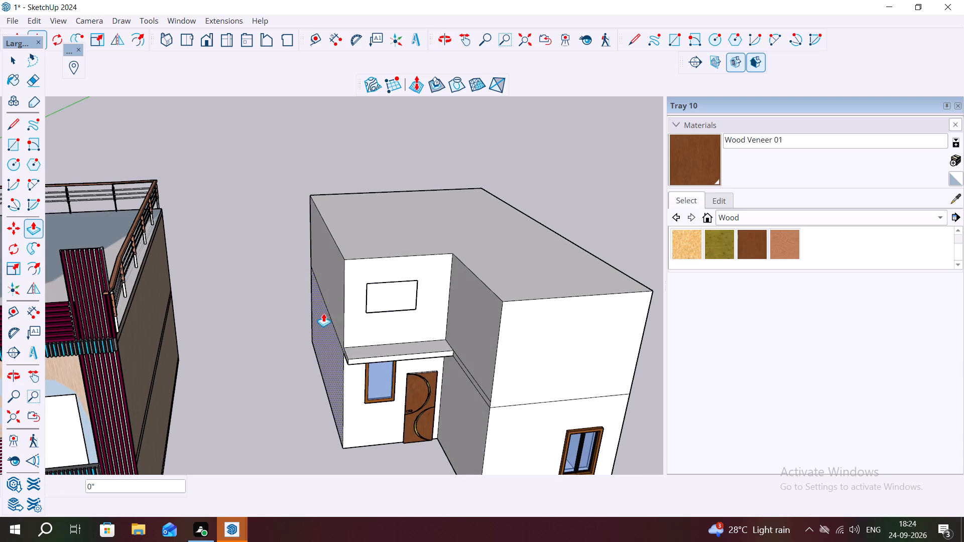
key("Escape")
key("space")
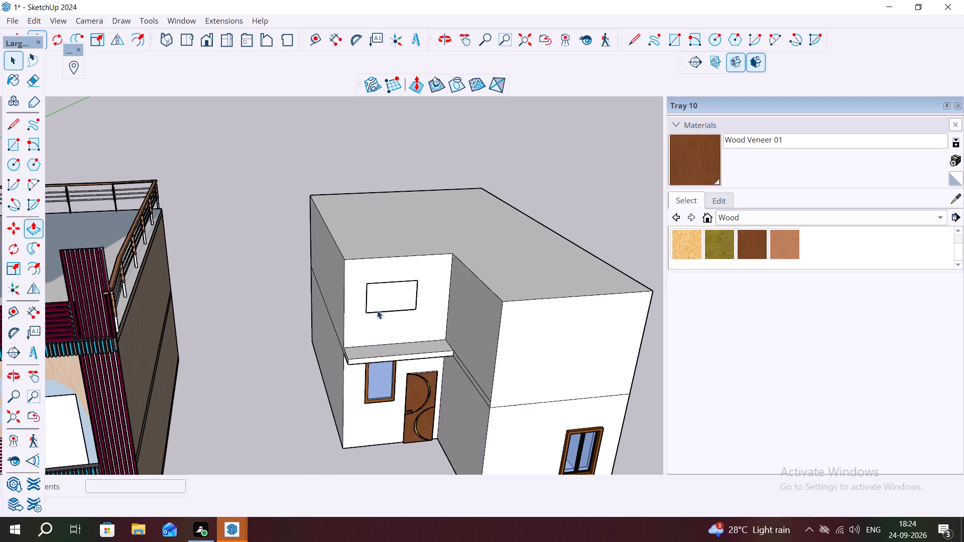
middle_click_drag(370, 245, 384, 293)
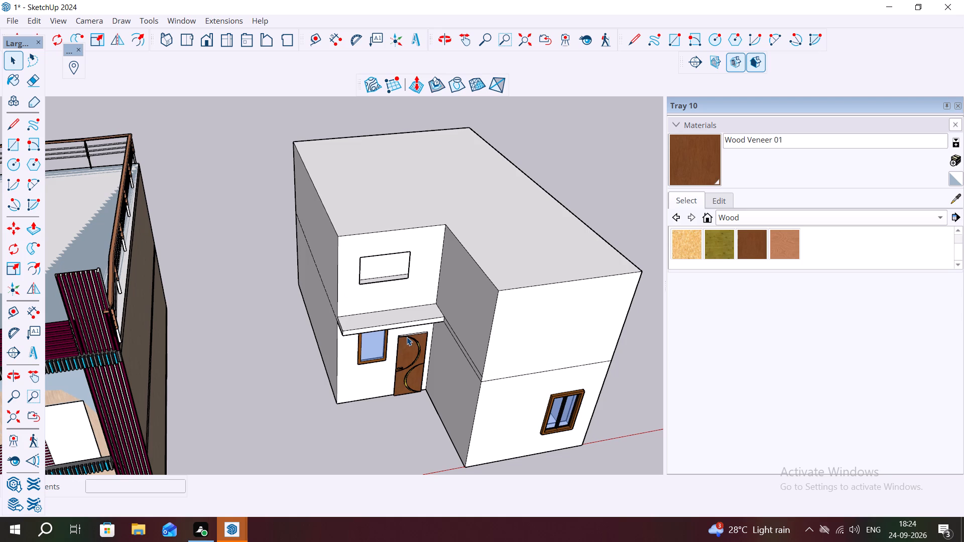
key("p")
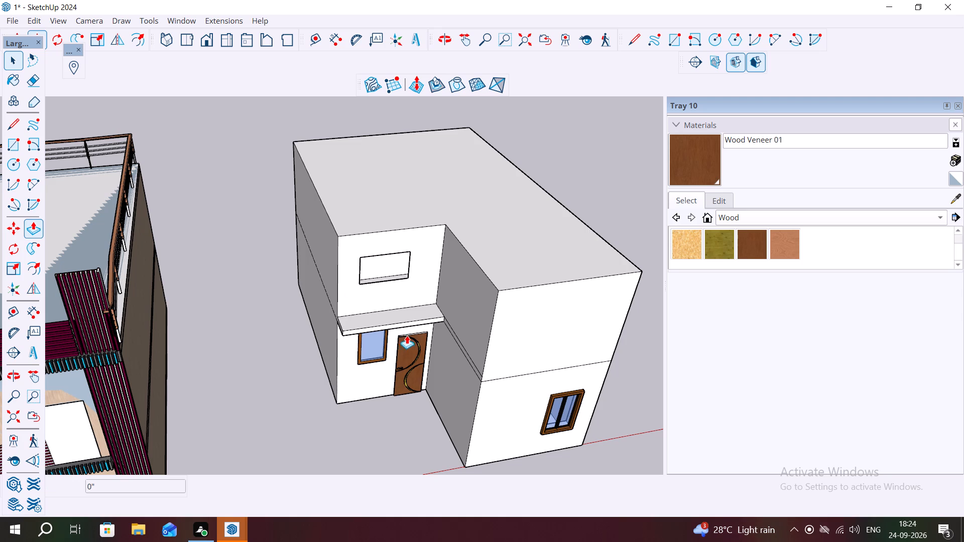
left_click(406, 323)
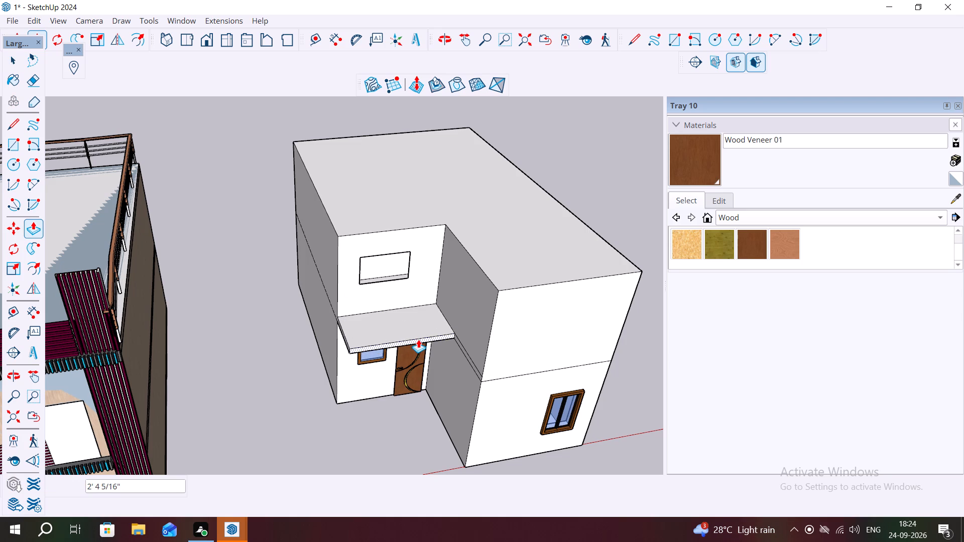
left_click(418, 339)
key("Escape")
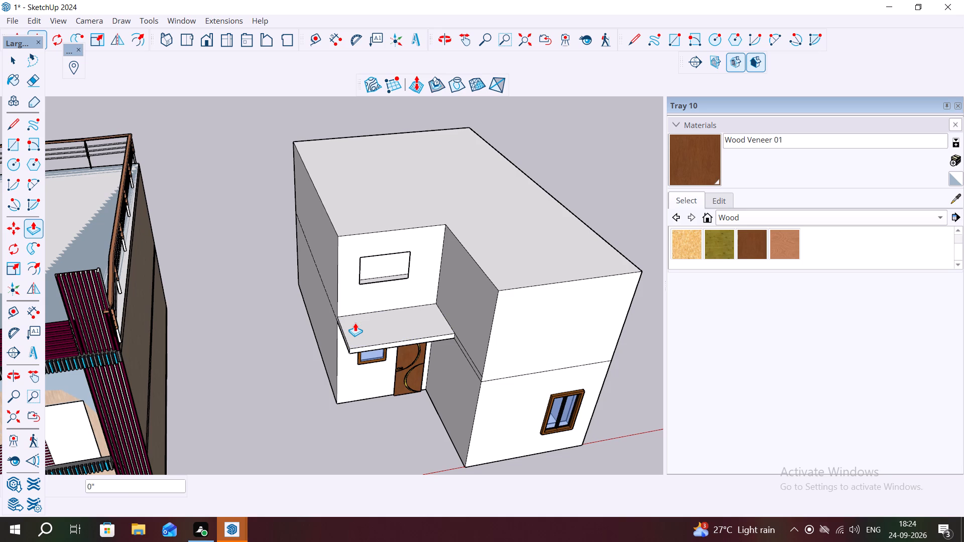
Draw a line about 21' 1 1/2" long across the outer side wall, continuing the canopy's top edge to the wall's far end.
middle_click_drag(322, 321, 352, 327)
scroll(323, 330, "up", 3)
middle_click_drag(330, 324, 376, 321)
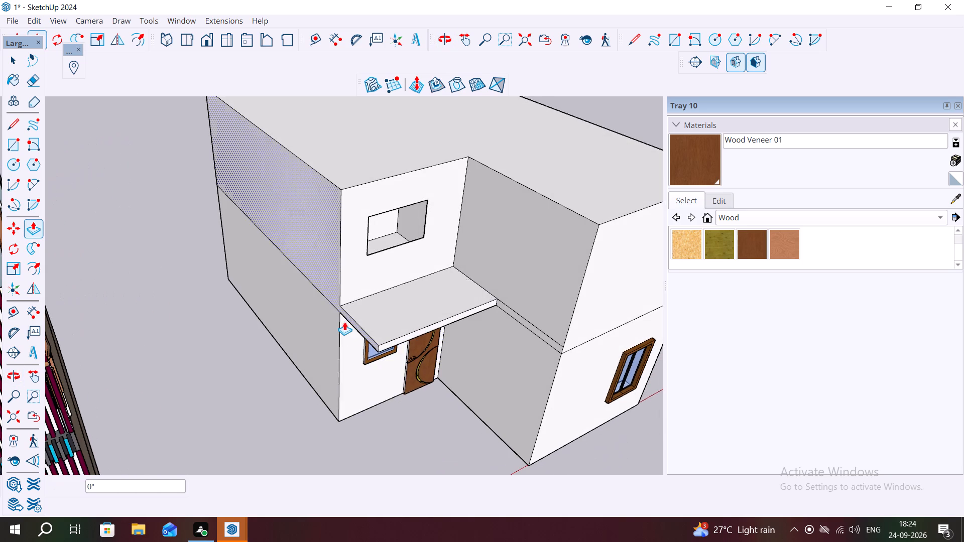
scroll(343, 312, "up", 2)
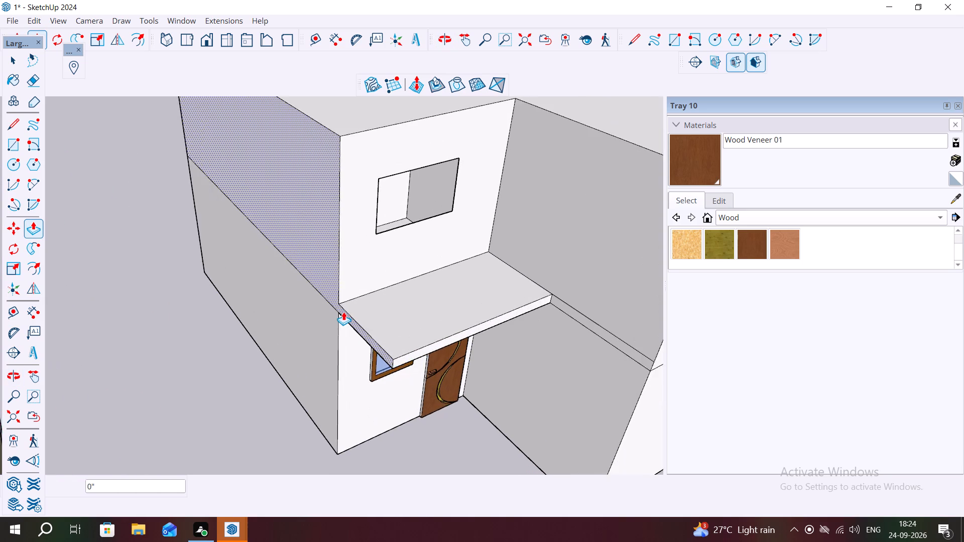
scroll(343, 312, "up", 3)
middle_click_drag(364, 306, 550, 294)
scroll(511, 308, "down", 6)
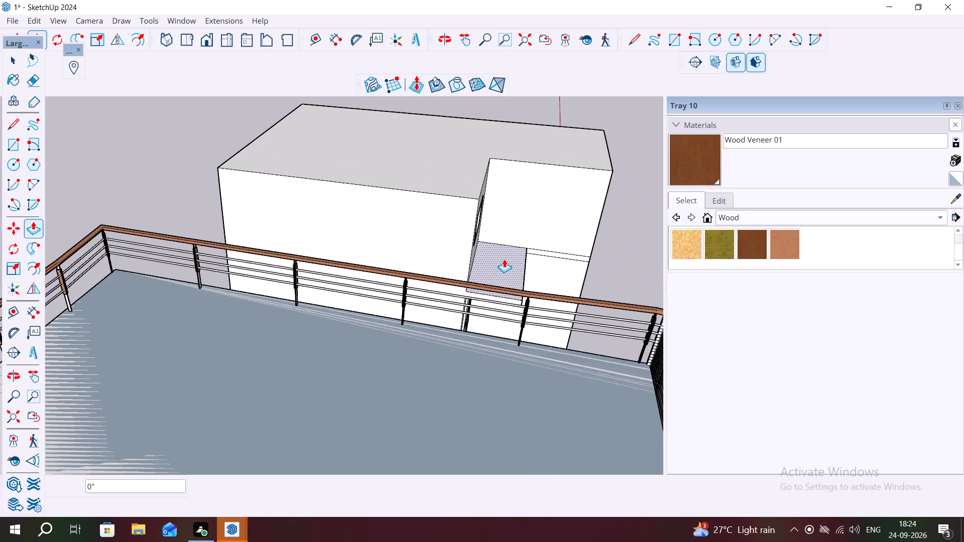
middle_click_drag(504, 258, 524, 301)
scroll(382, 248, "up", 7)
key("space")
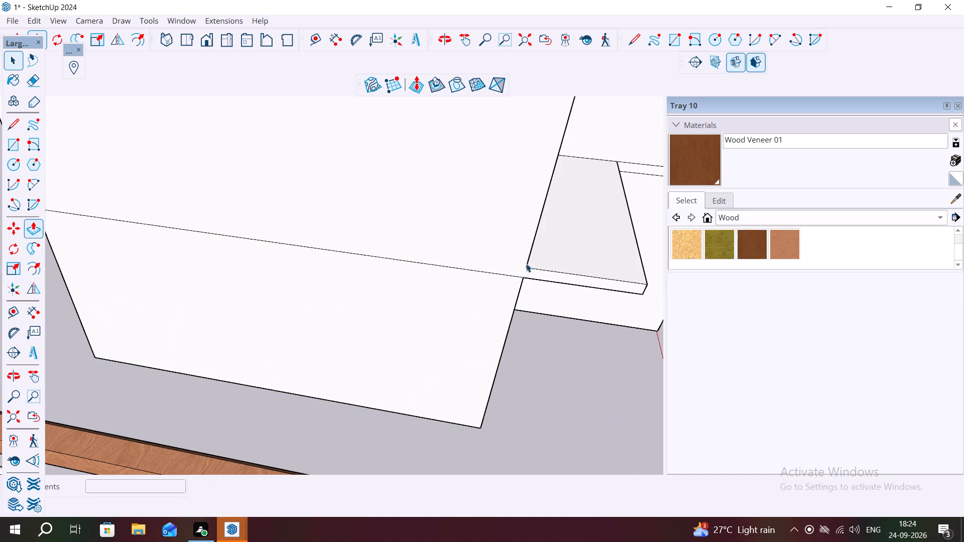
key("l")
left_click(523, 267)
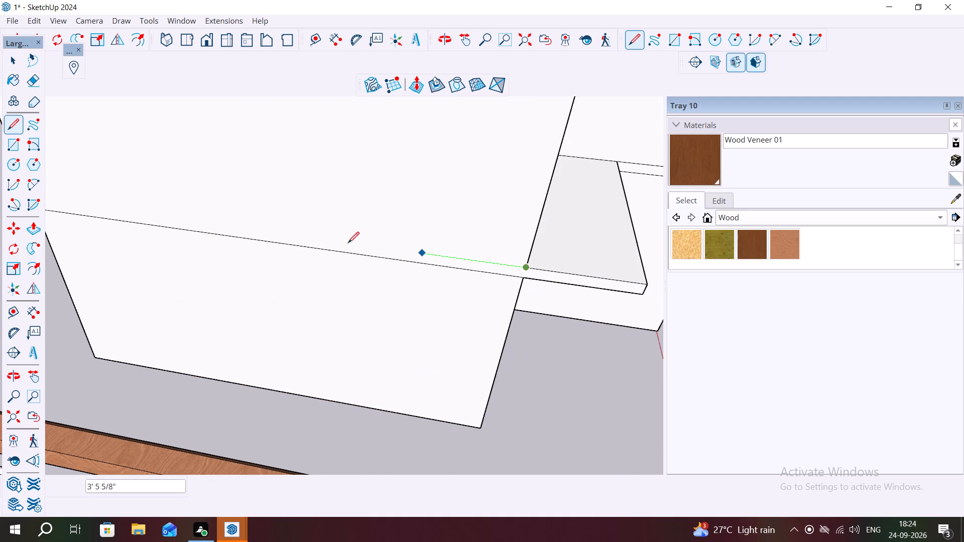
scroll(201, 223, "down", 6)
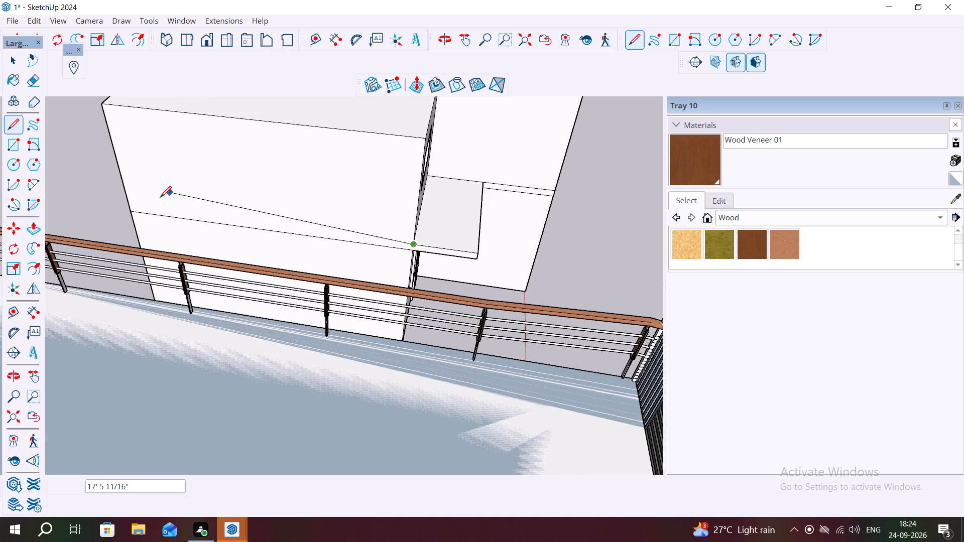
left_click(127, 204)
key("Escape")
key("space")
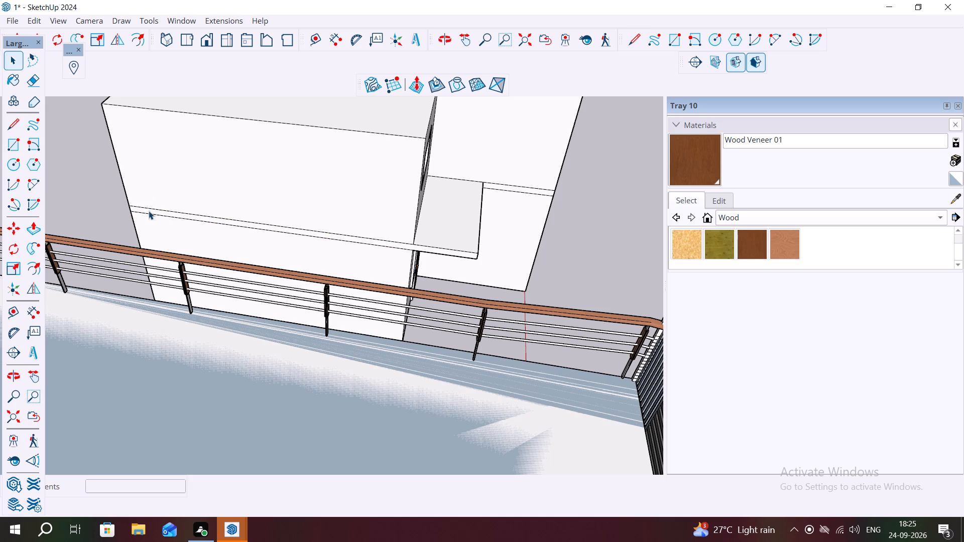
Pull the side-wall band together with the canopy's end face outward about 4' to form a wraparound slab.
left_click(149, 211)
left_click(152, 210)
left_click(155, 210)
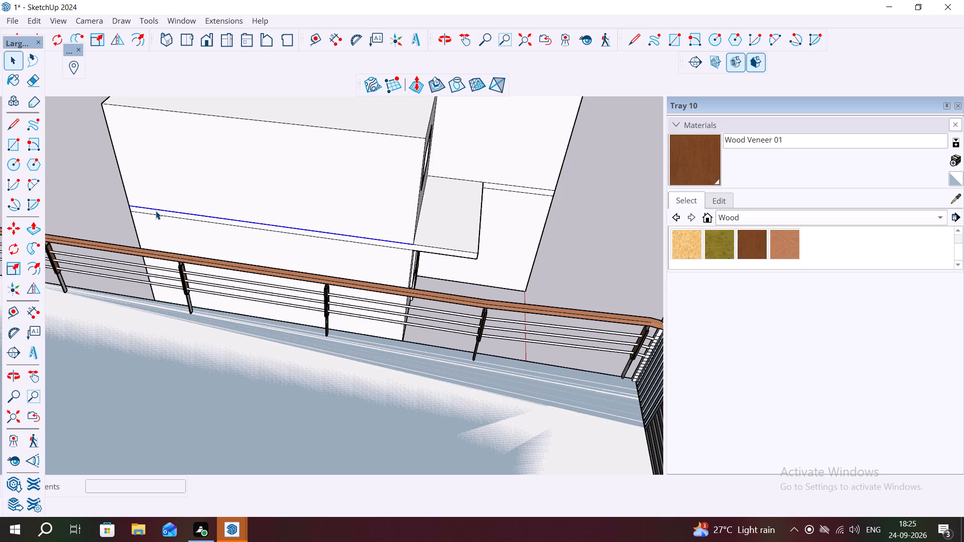
key("Escape")
middle_click_drag(234, 226, 255, 188)
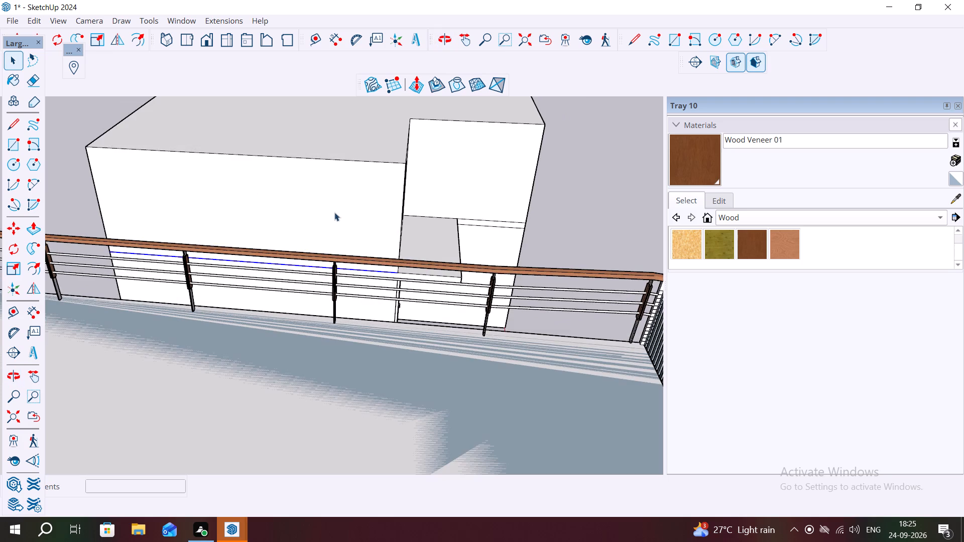
middle_click_drag(446, 236, 457, 273)
scroll(339, 261, "up", 5)
key("space")
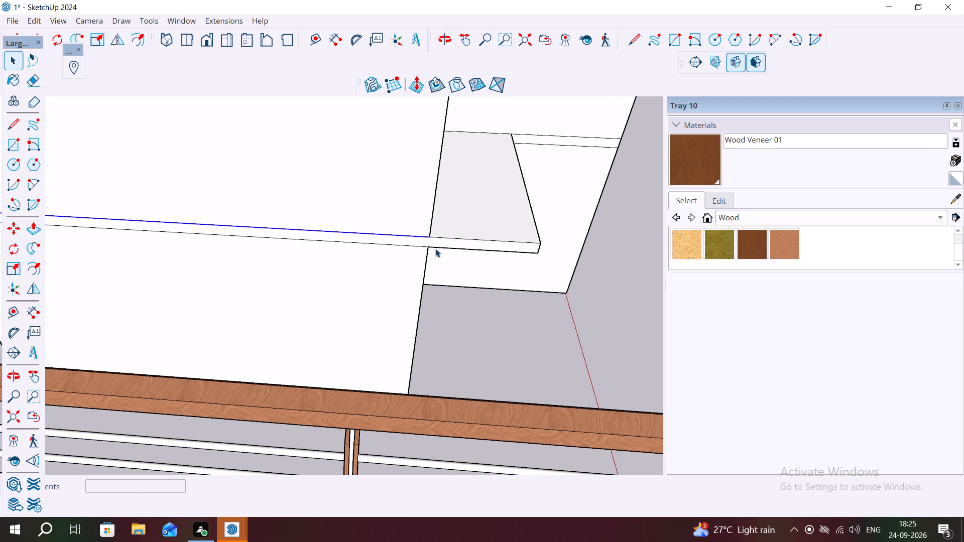
left_click(443, 244)
key("p")
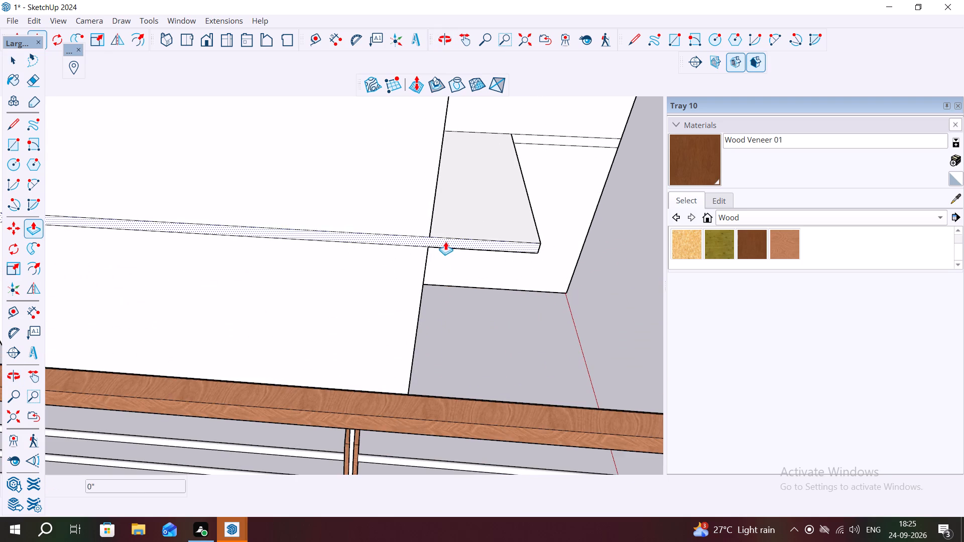
left_click(447, 240)
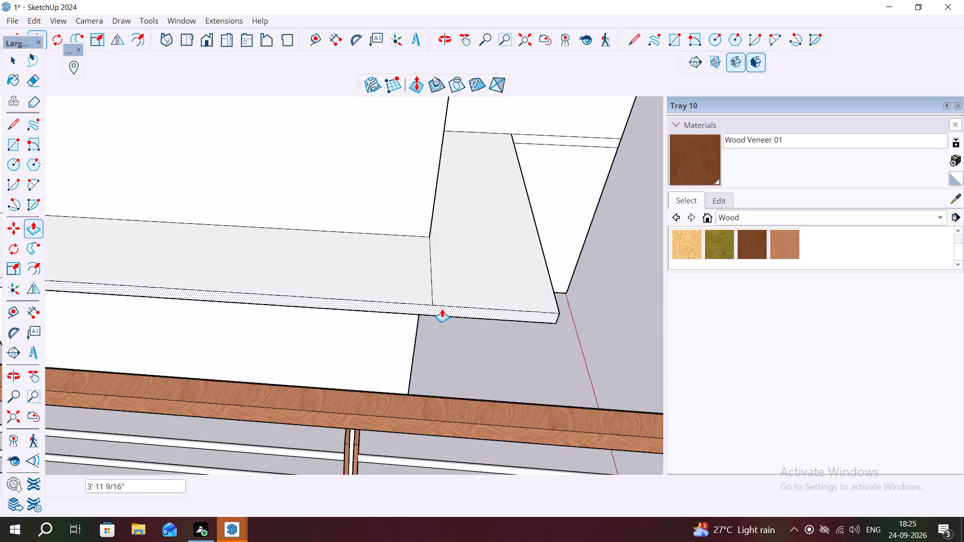
left_click(442, 309)
scroll(620, 285, "down", 8)
middle_click_drag(621, 249, 510, 241)
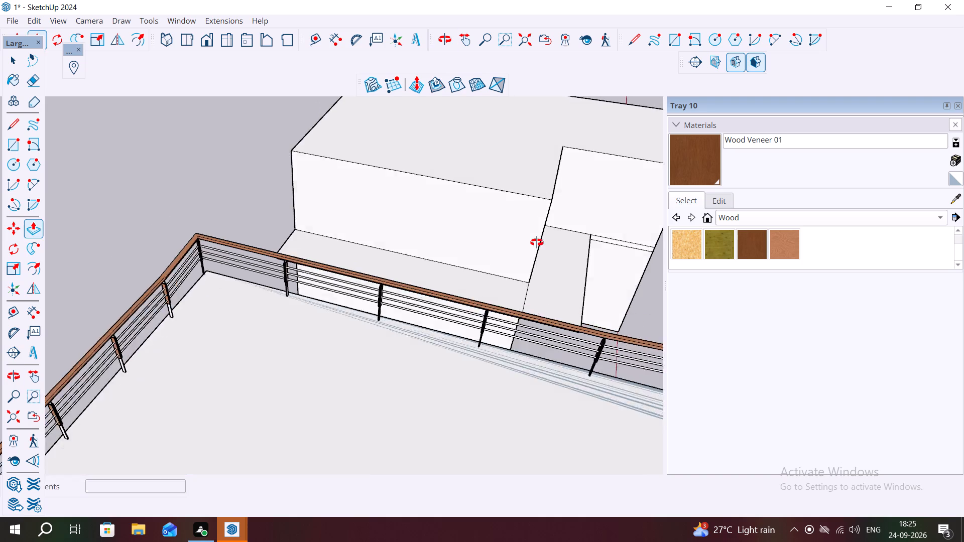
scroll(347, 207, "down", 6)
key("Escape")
key("space")
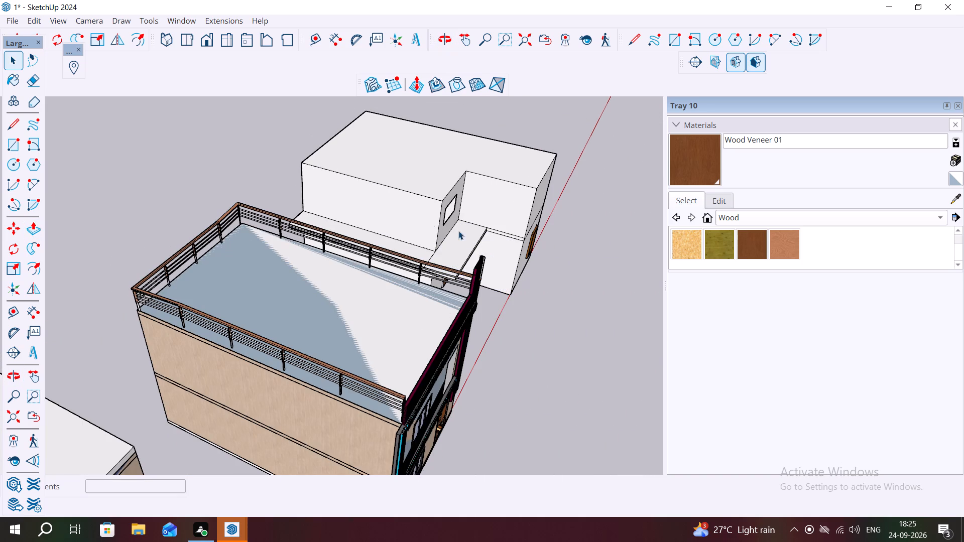
Start a 36" high Type C MajRail railing with 1" perpendicular offset, running its first span along the wraparound slab's far short end, divided 2x.
left_click(226, 19)
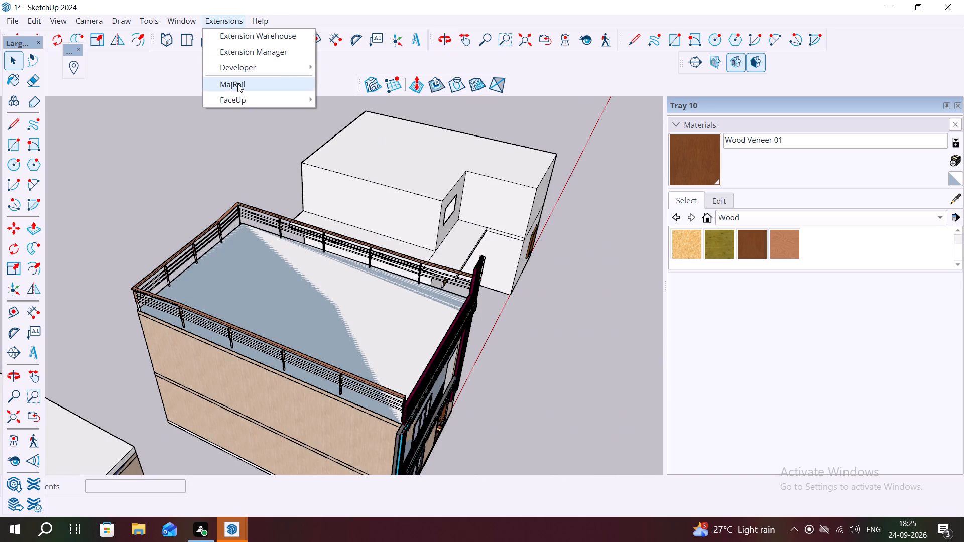
left_click(237, 85)
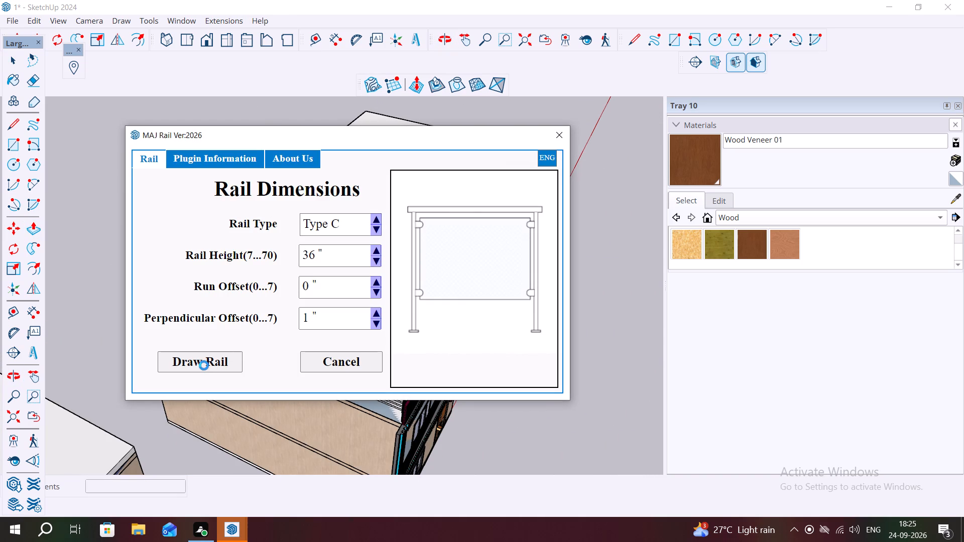
left_click(204, 365)
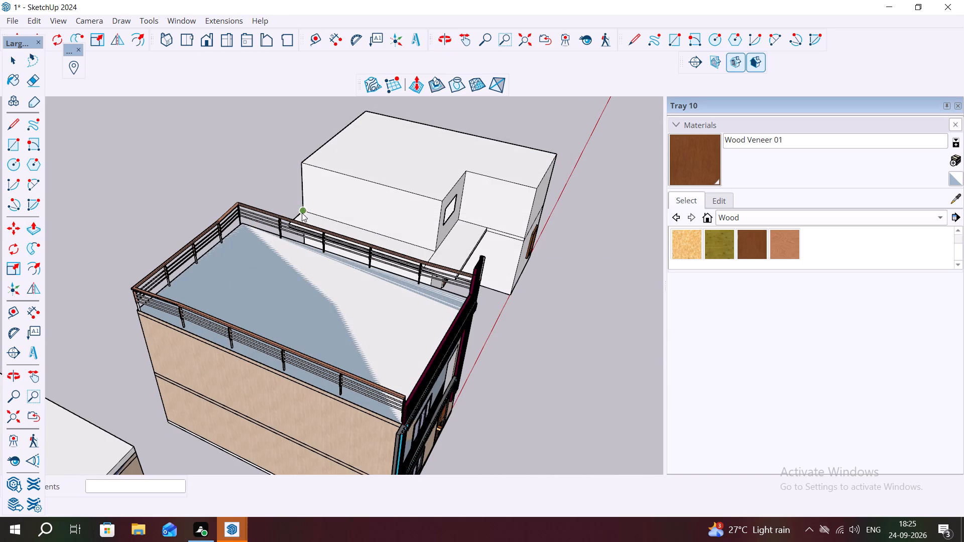
middle_click_drag(298, 205, 307, 258)
left_click(294, 168)
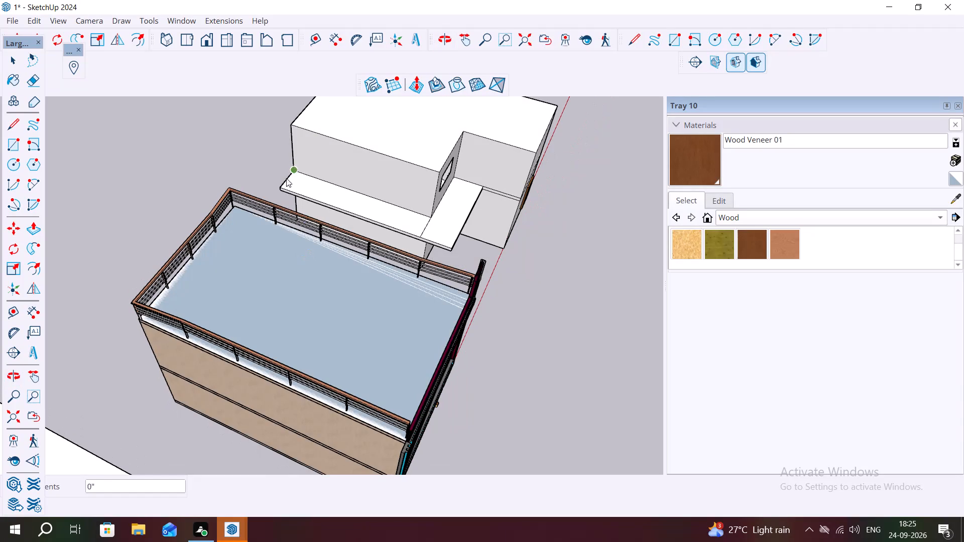
type("2x")
key("Return")
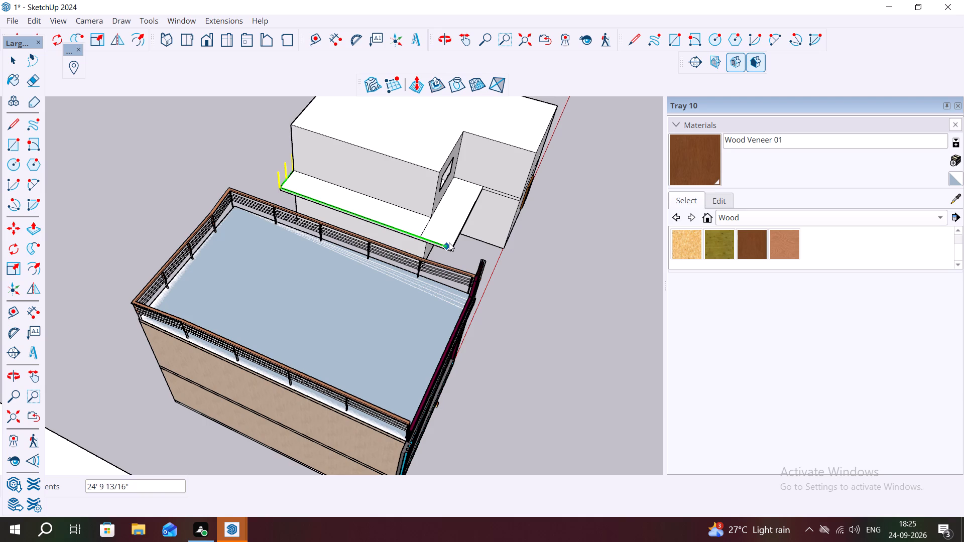
Continue the railing along the slab's long outer edge divided 5x and its front edge divided 3x, finishing the path at the adjoining wall.
type("5x")
key("Return")
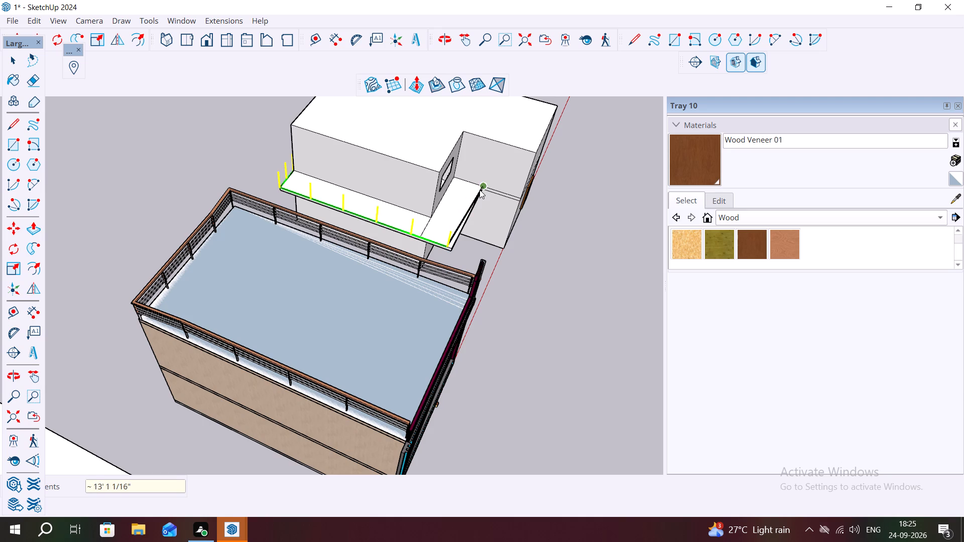
scroll(478, 189, "up", 5)
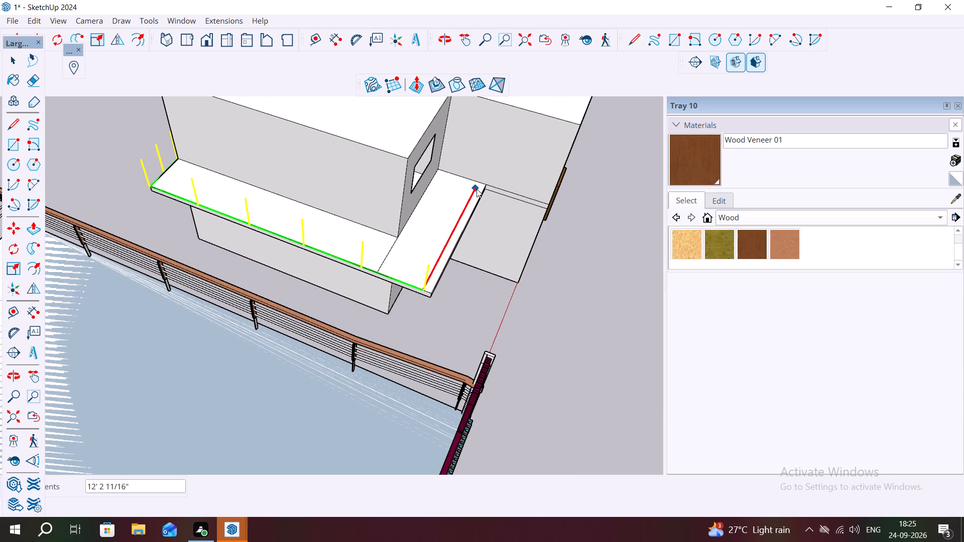
type("3x")
key("Return")
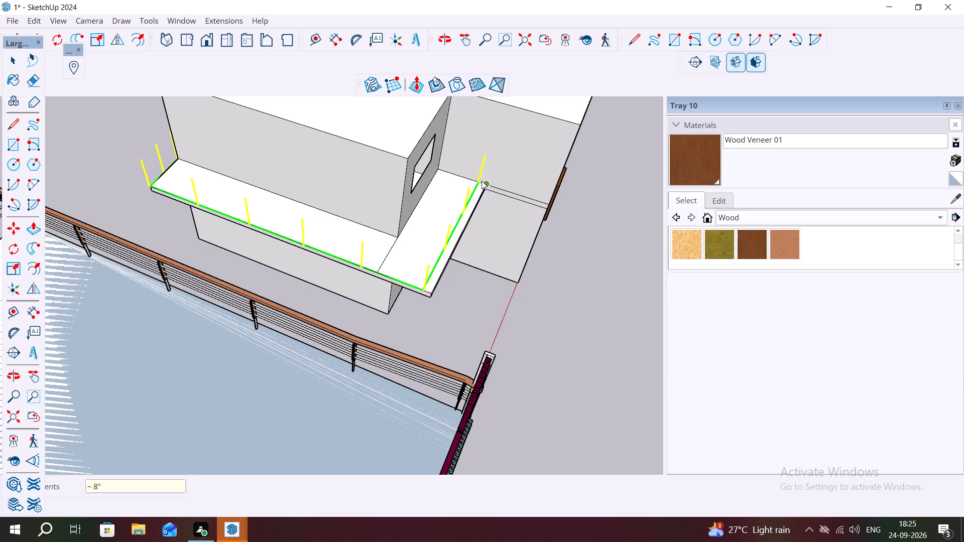
double_click(478, 182)
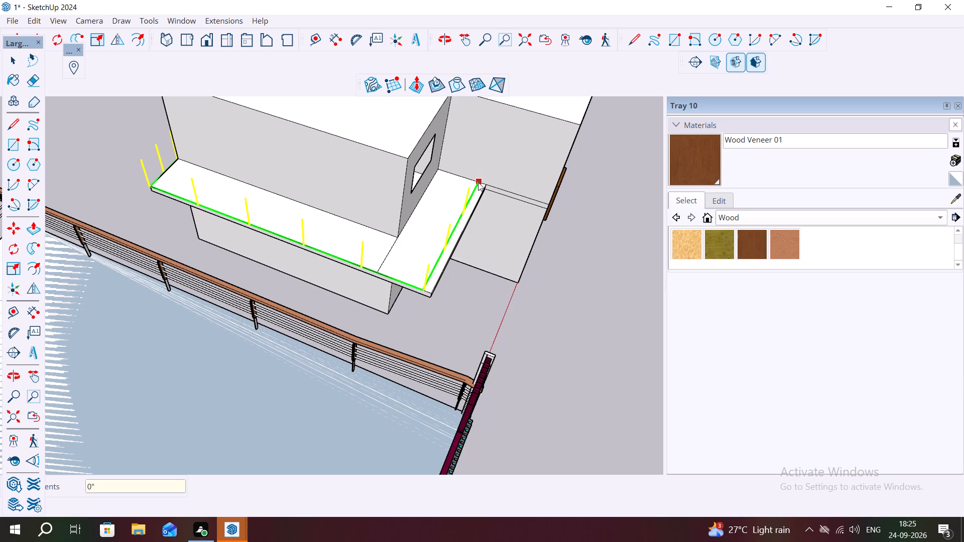
triple_click(476, 179)
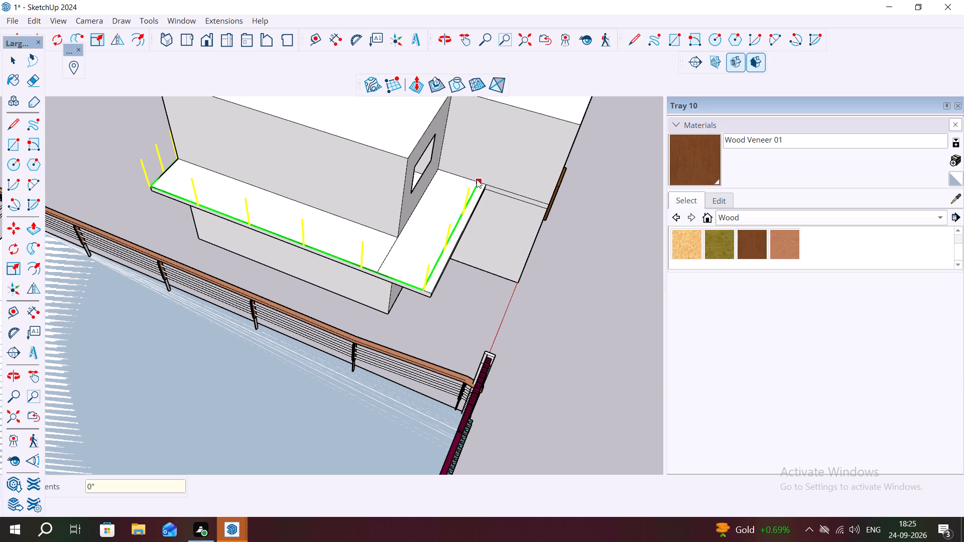
scroll(475, 195, "down", 7)
scroll(345, 239, "down", 5)
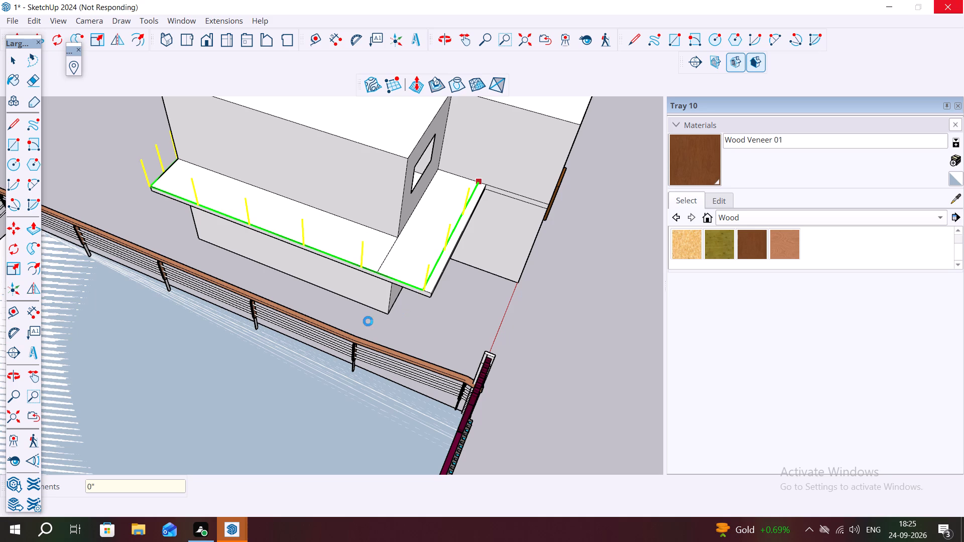
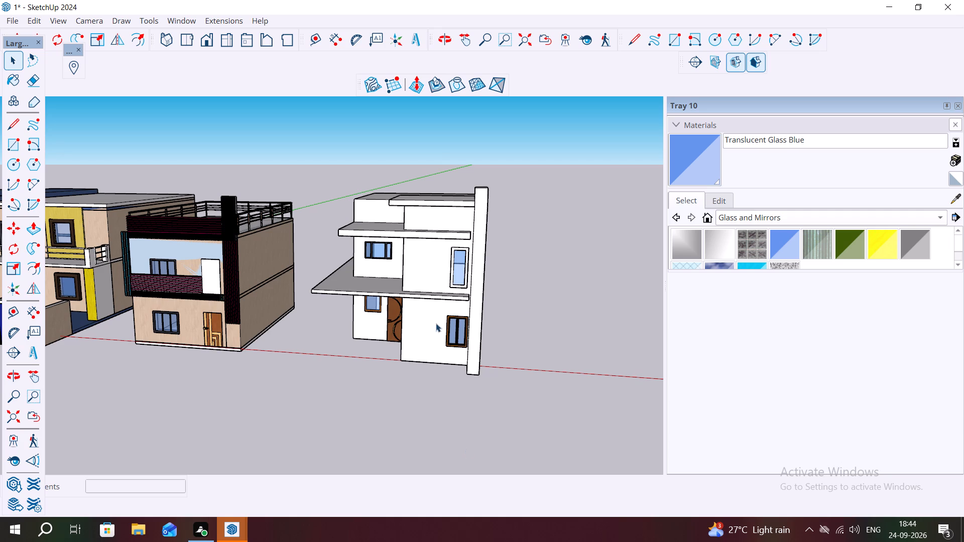
Draw a ground-level porch floor rectangle about 9' 9" wide, from the recessed wall's outer corner to the projecting wall's front corner.
key("Escape")
middle_click_drag(445, 329, 486, 315)
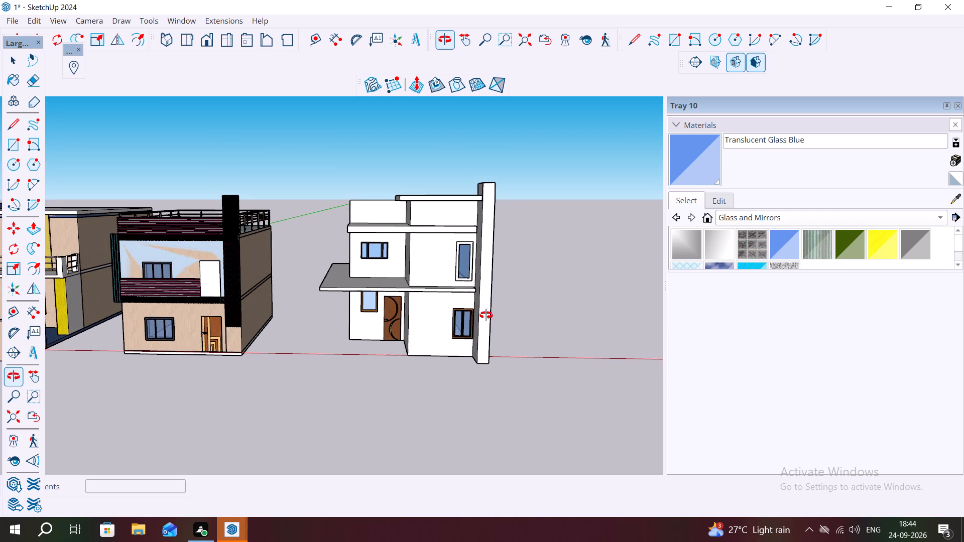
middle_click_drag(486, 315, 488, 315)
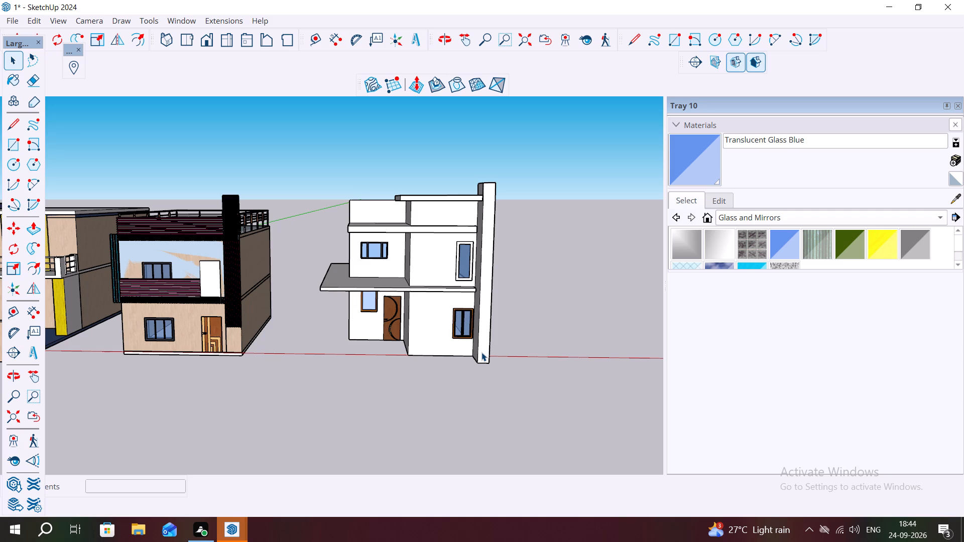
scroll(340, 316, "up", 1)
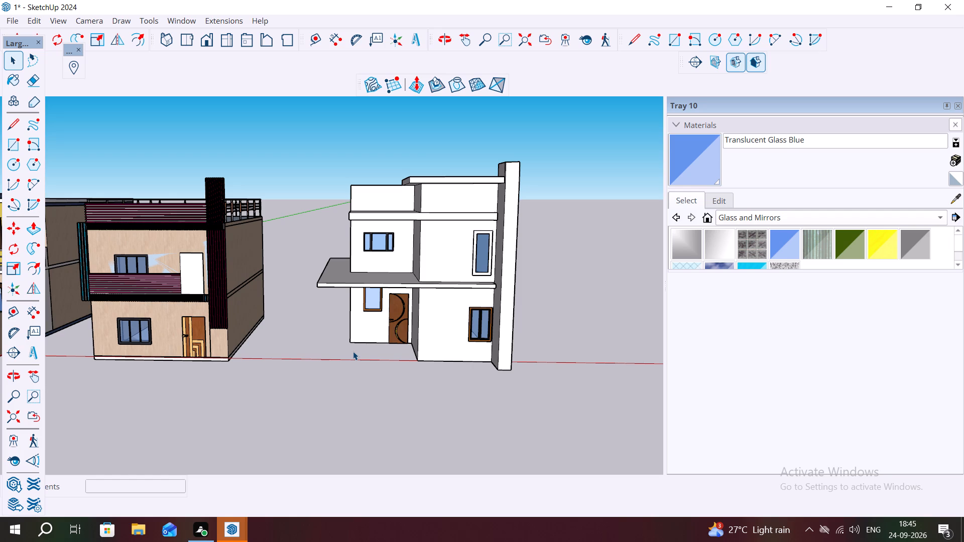
key("r")
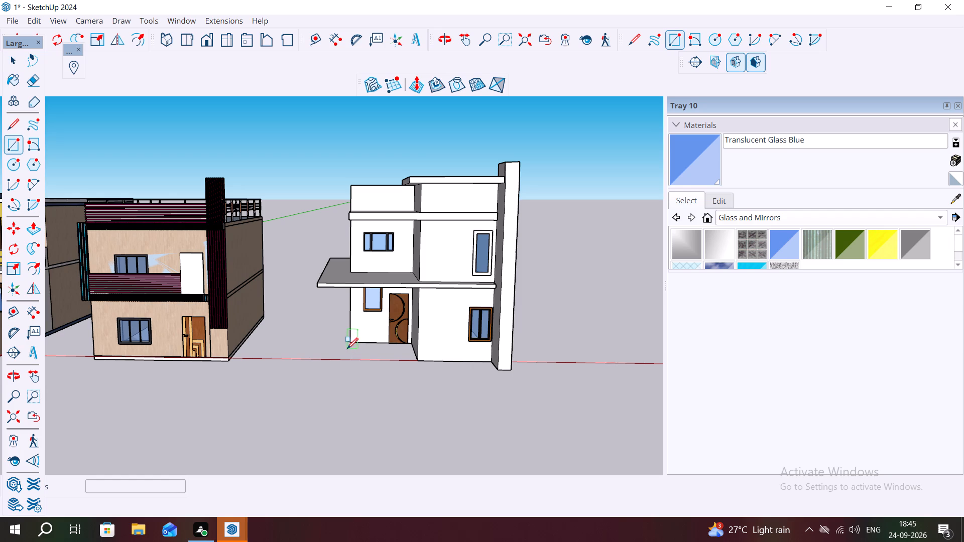
left_click(350, 343)
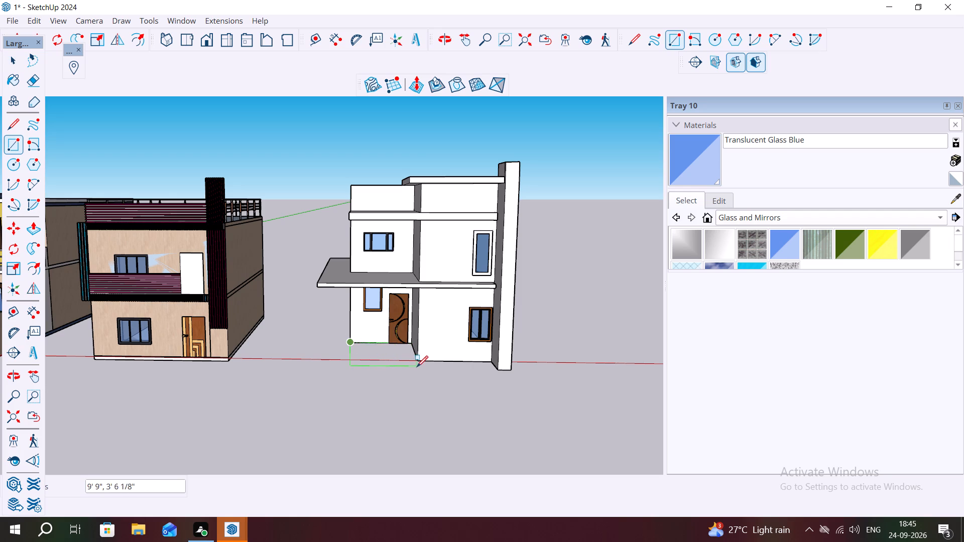
left_click(419, 363)
middle_click_drag(363, 349, 353, 382)
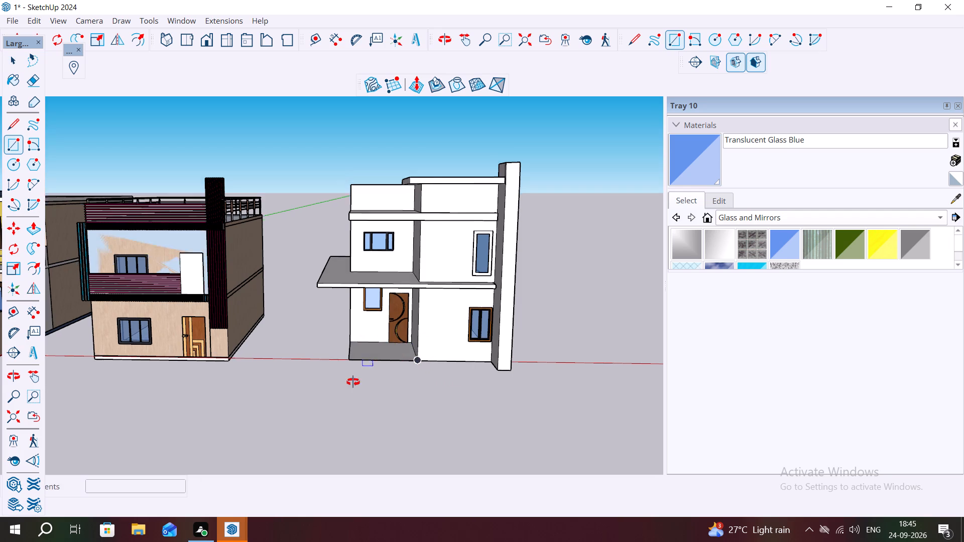
middle_click_drag(353, 382, 349, 391)
scroll(327, 354, "up", 5)
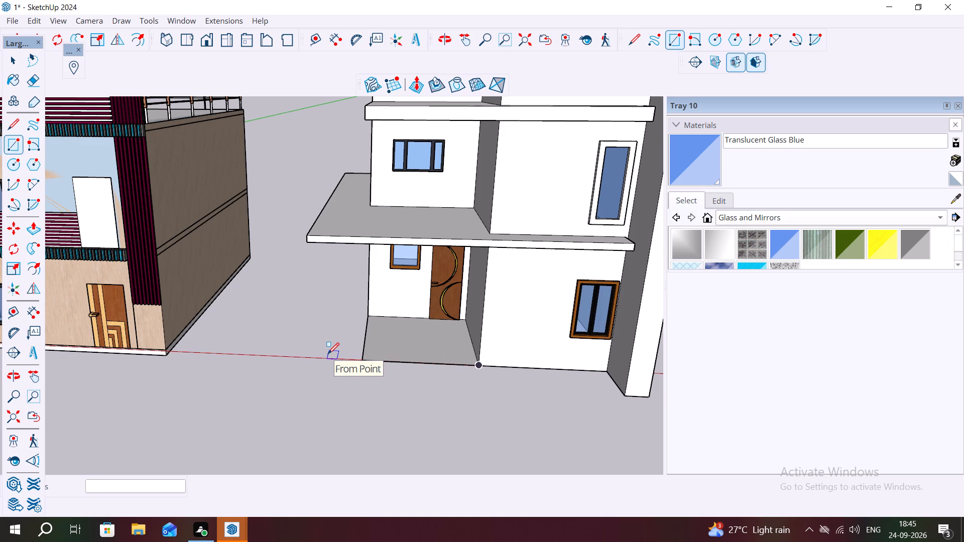
key("Escape")
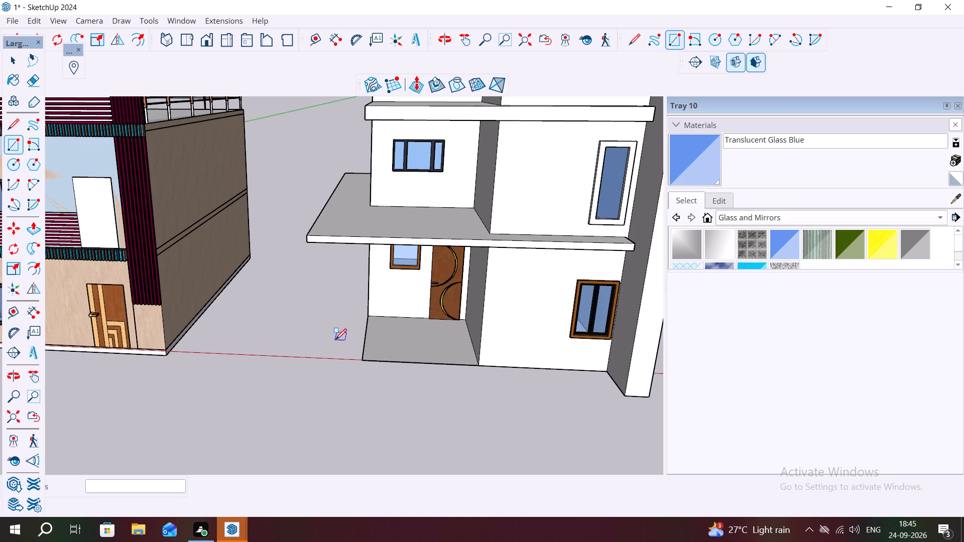
key("Escape")
key("space")
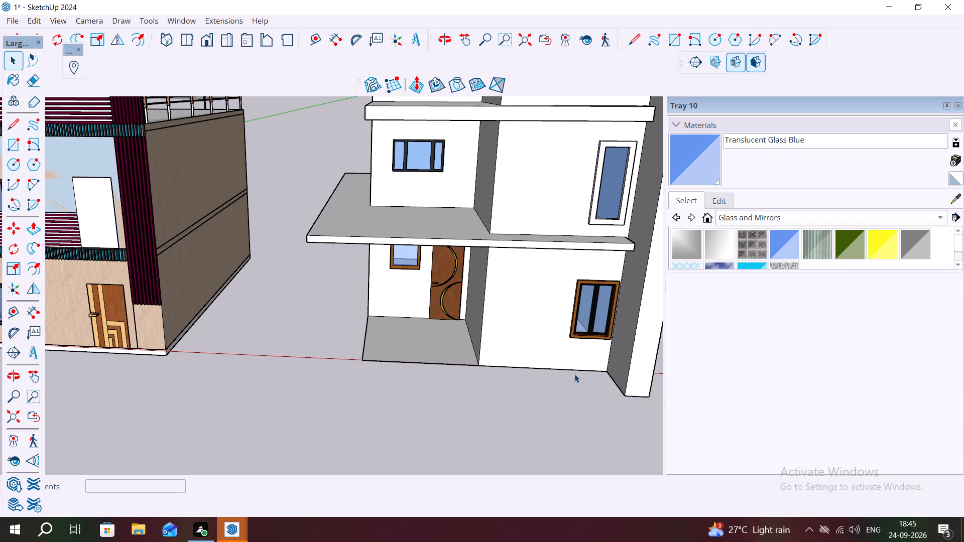
Draw a strip about 1' 11" wide on the ground in front of the house, from the tall pillar's base past the porch.
key("r")
left_click(618, 389)
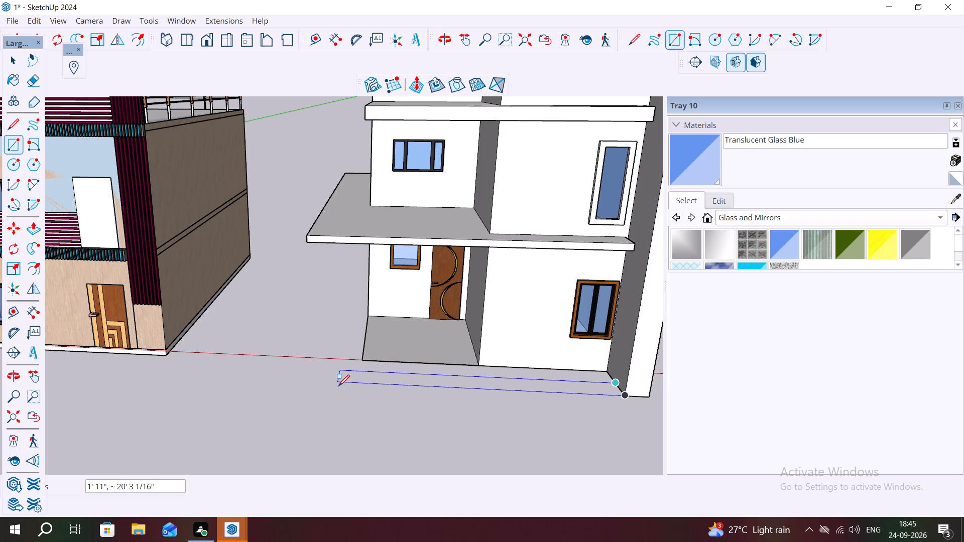
left_click(352, 387)
Draw a rectangle about 1' 2" by 1' 11" at the strip's free end as a pillar base.
scroll(365, 381, "up", 2)
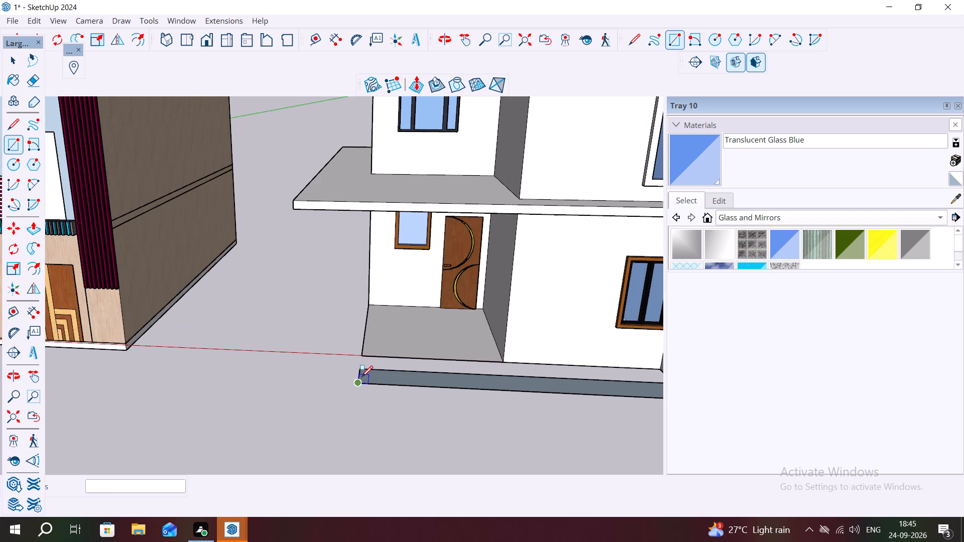
scroll(361, 377, "up", 2)
left_click(361, 369)
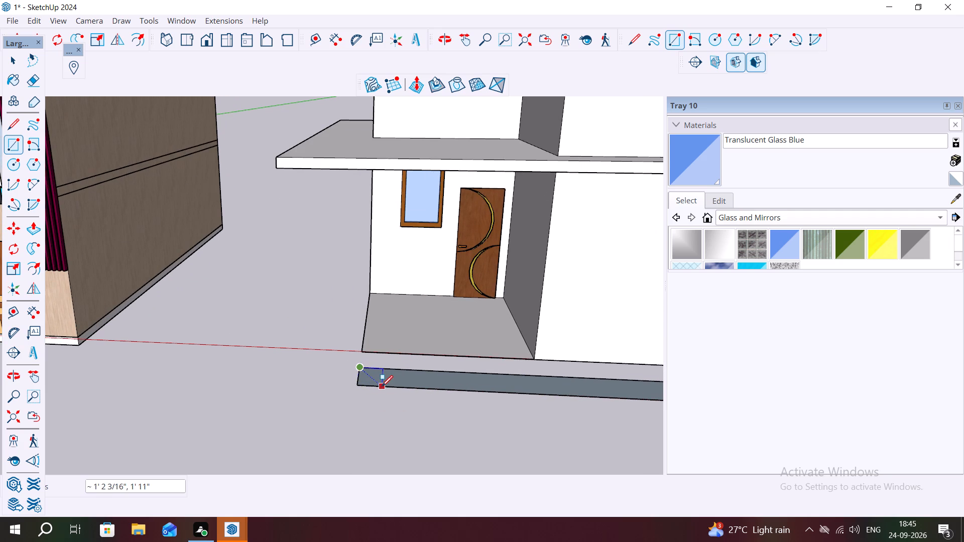
left_click(386, 386)
key("space")
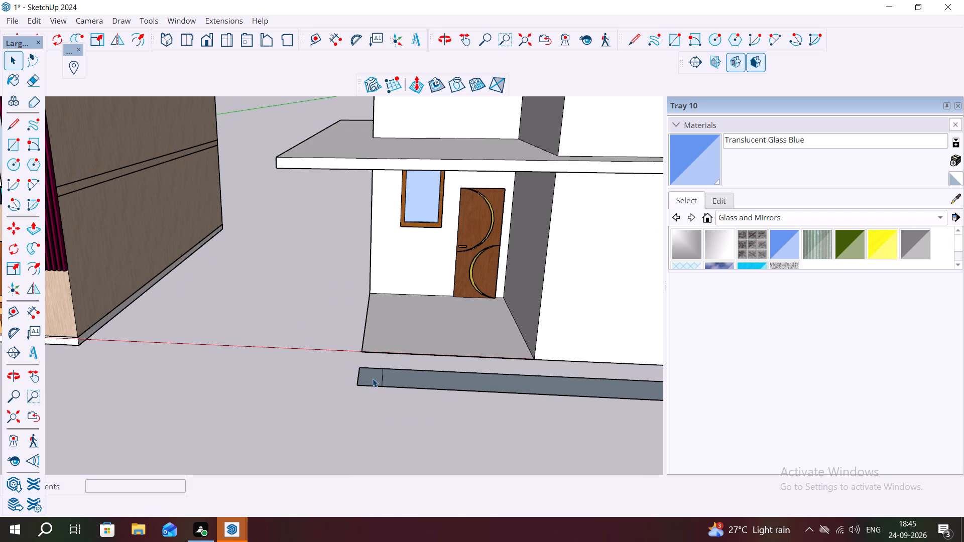
Copy the end pillar-base rectangle with its edges about 9' 7" along the strip, towards the tall pillar.
left_click(373, 378)
key("Escape")
scroll(436, 174, "down", 5)
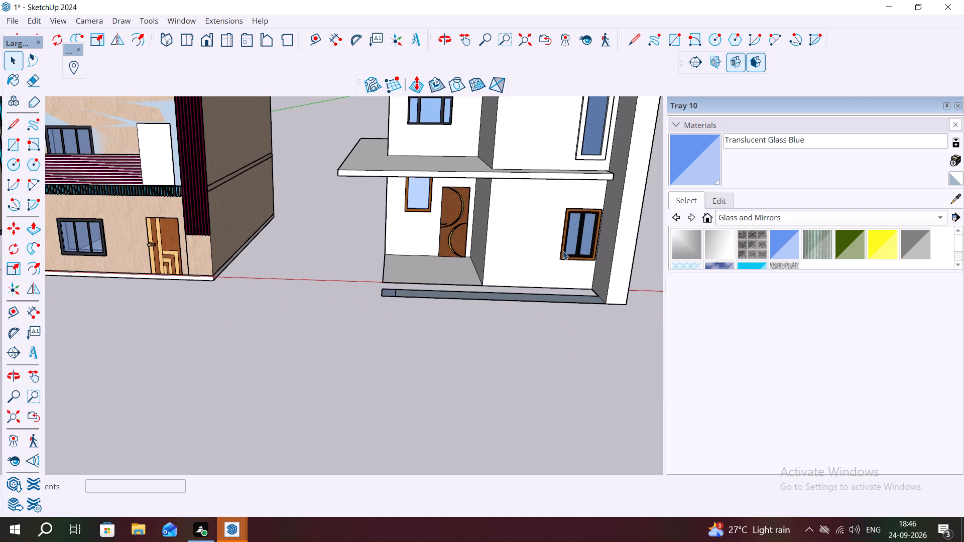
scroll(389, 298, "up", 2)
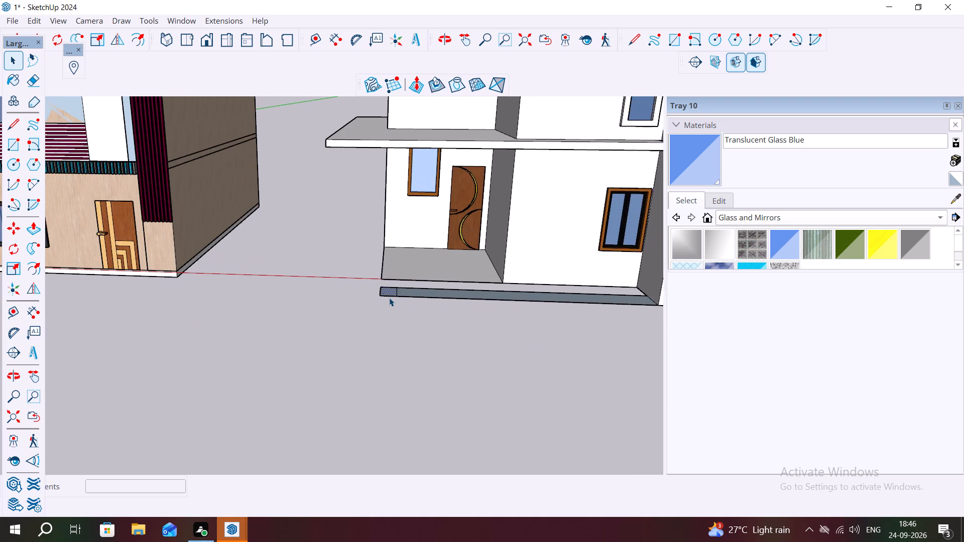
middle_click_drag(389, 298, 348, 317)
scroll(391, 294, "up", 4)
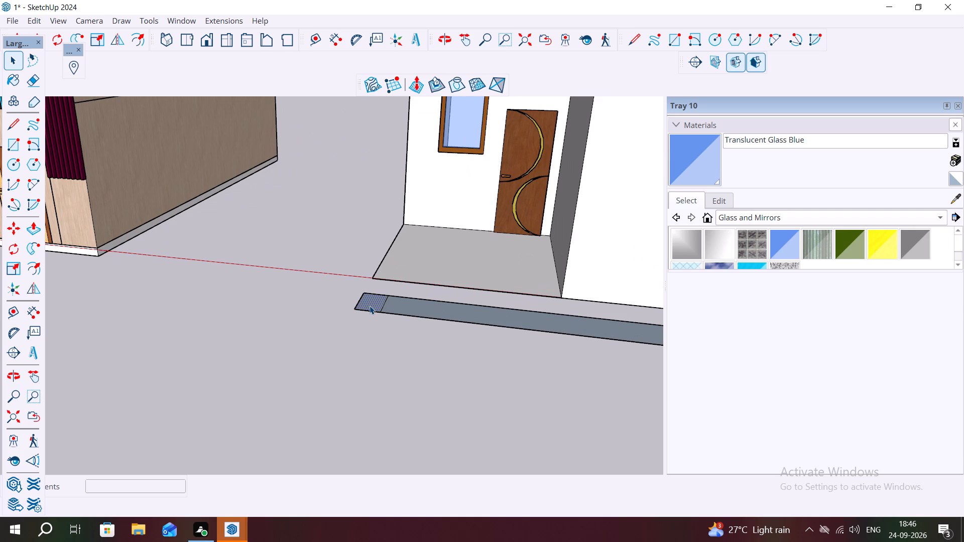
key("Escape")
key("space")
triple_click(371, 306)
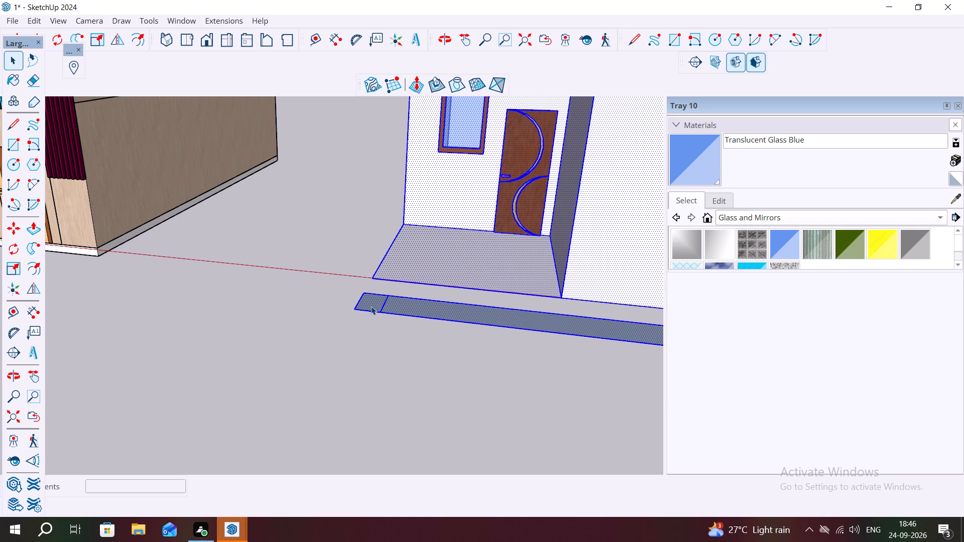
left_click(311, 327)
left_click(378, 309)
left_click(378, 309)
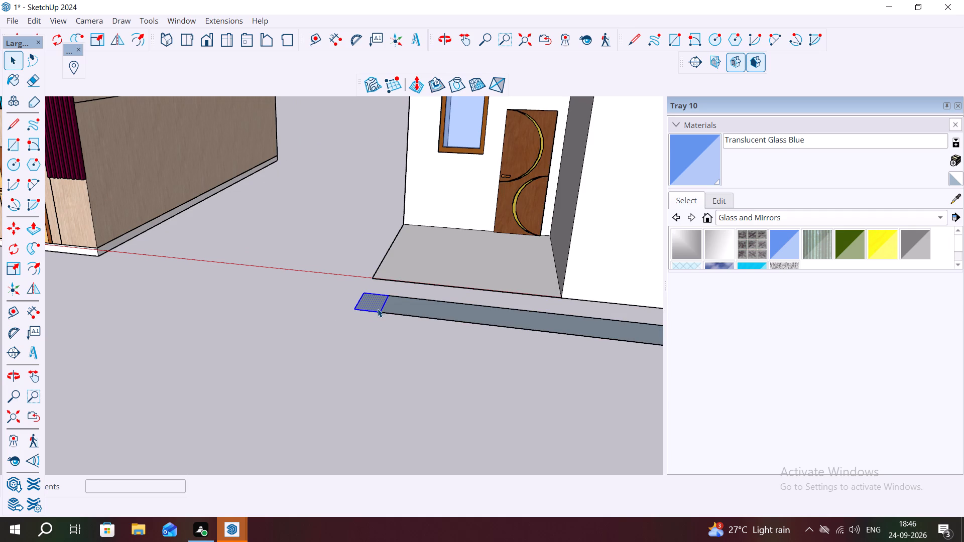
key("m")
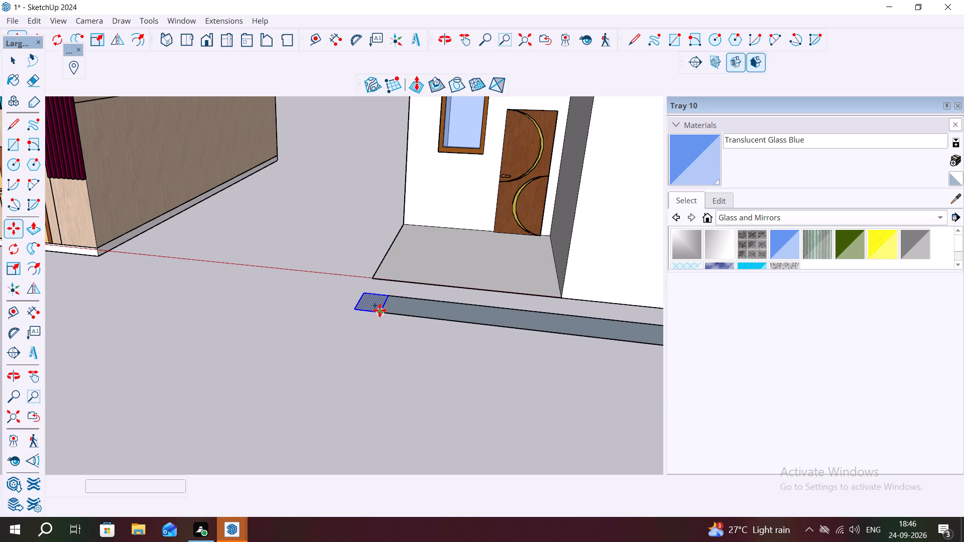
left_click(380, 310)
scroll(318, 285, "down", 5)
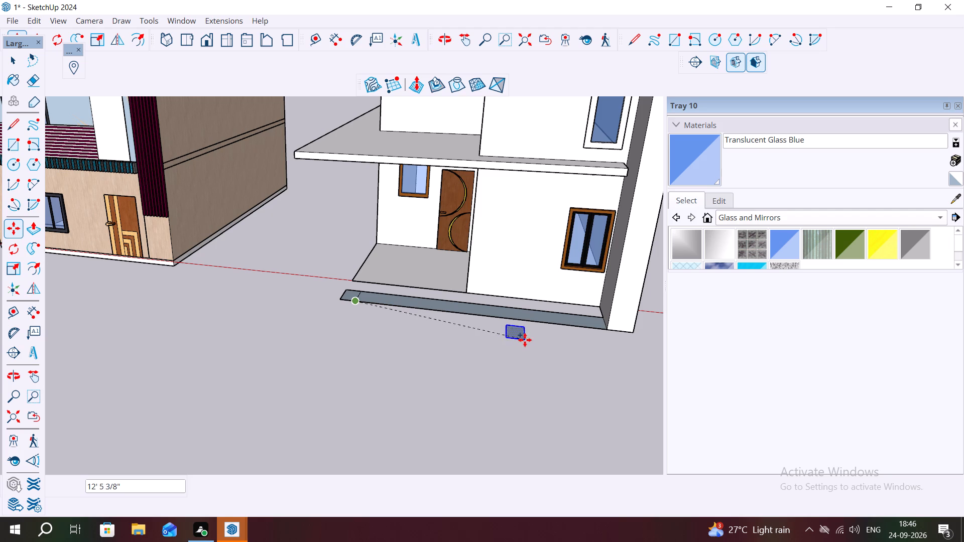
left_click(488, 318)
key("Escape")
key("space")
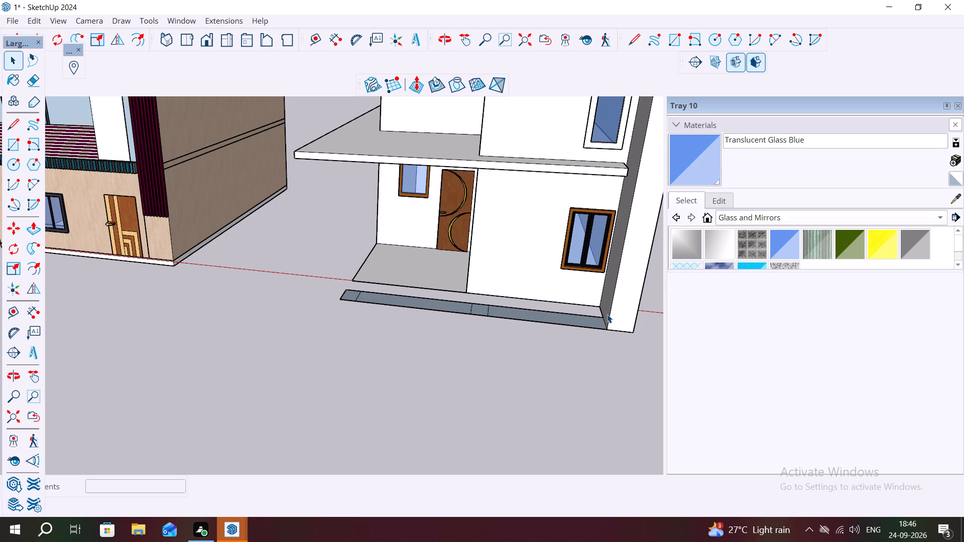
Pull the strip section between the copied base and the tall pillar up about 3' 3" to form a low wall.
left_click(525, 315)
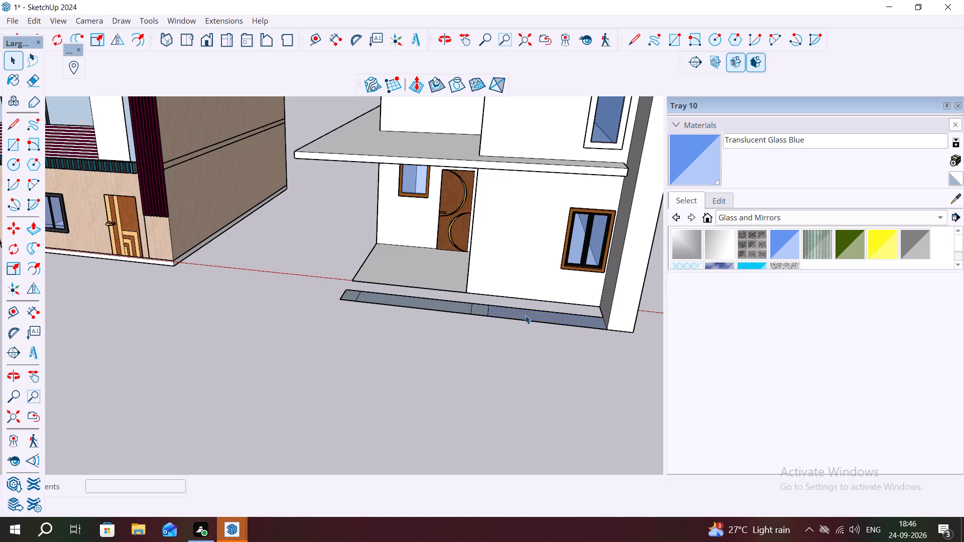
key("p")
left_click(529, 309)
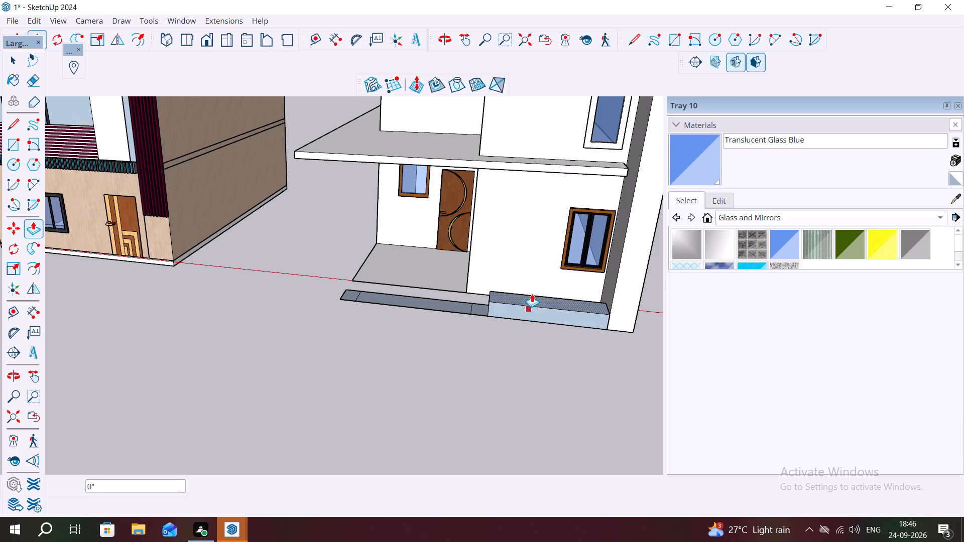
left_click(538, 268)
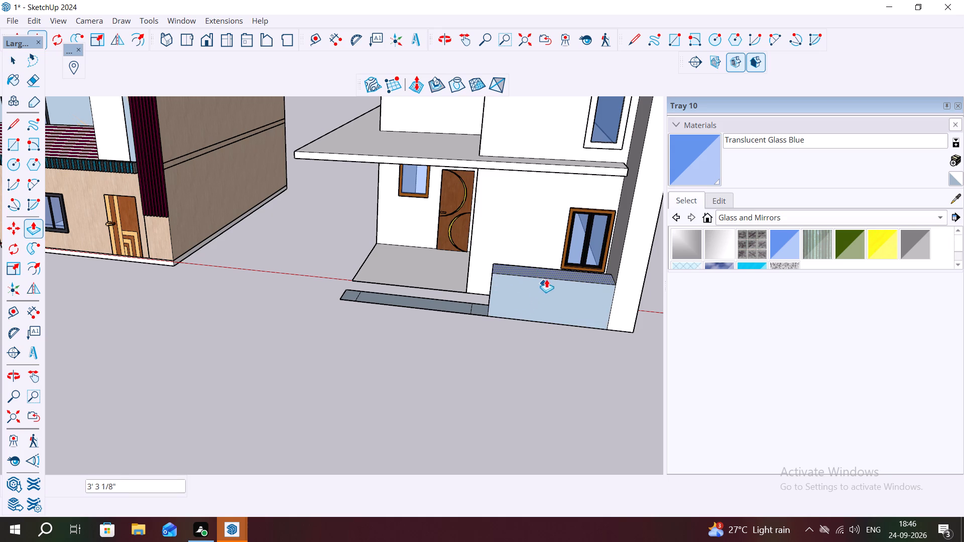
key("space")
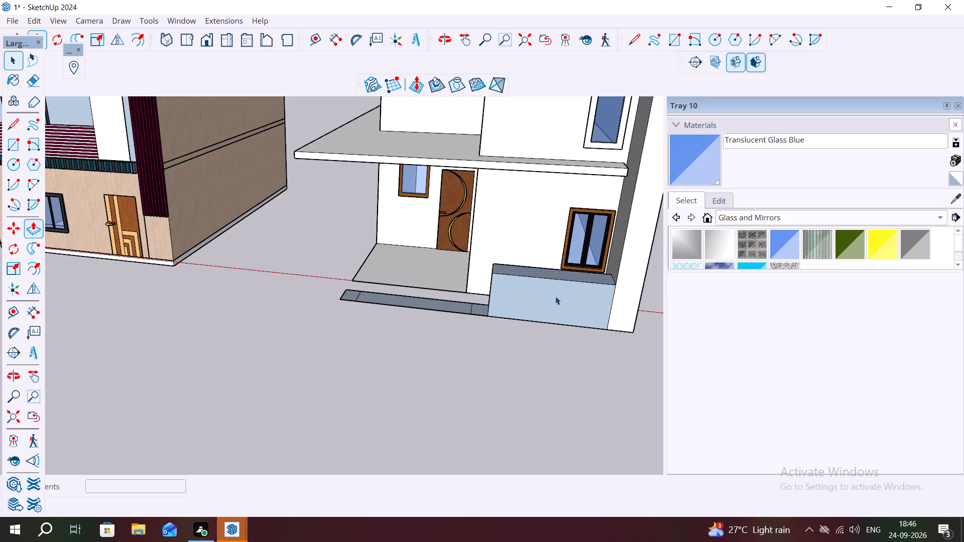
Reverse the front and top faces of the low boundary wall.
left_click(555, 299)
right_click(555, 299)
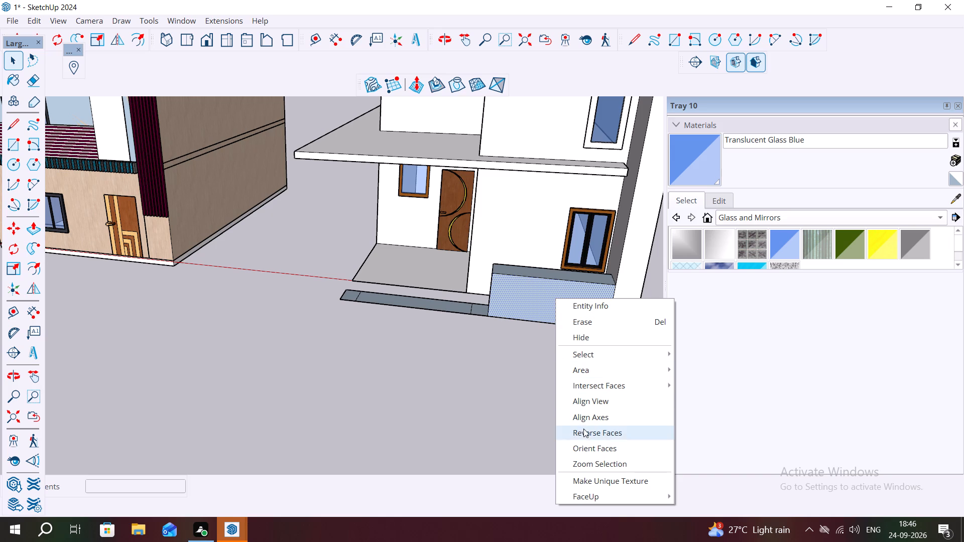
left_click(583, 429)
middle_click_drag(539, 258, 561, 336)
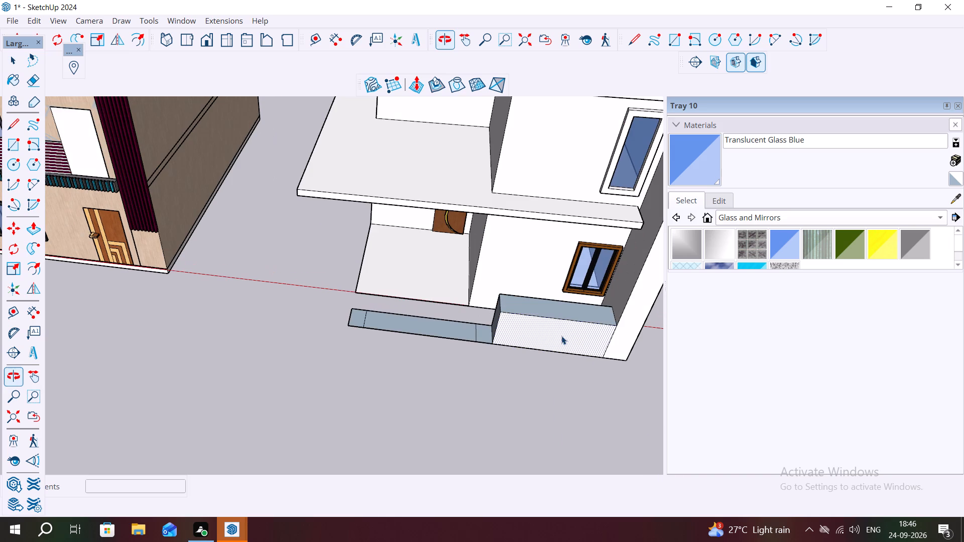
left_click(570, 311)
right_click(570, 311)
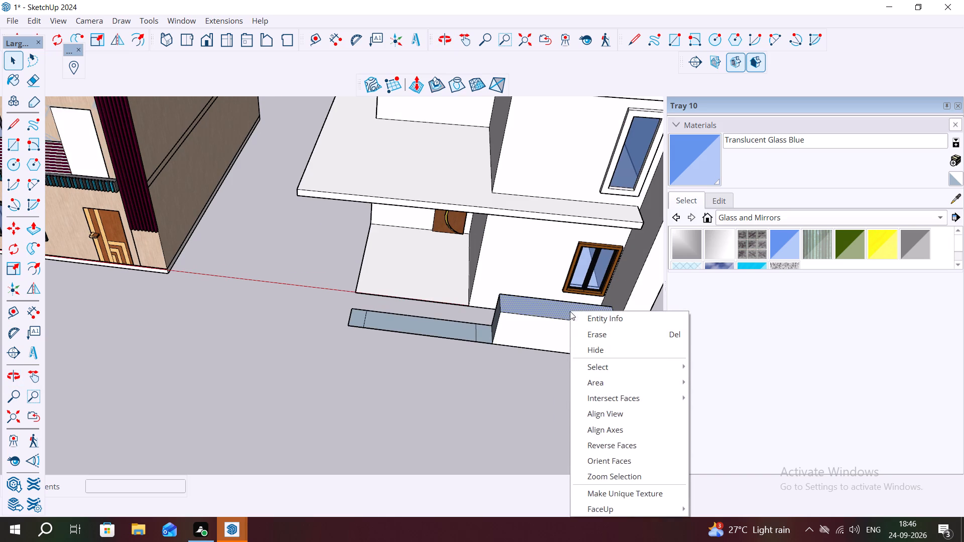
left_click(606, 447)
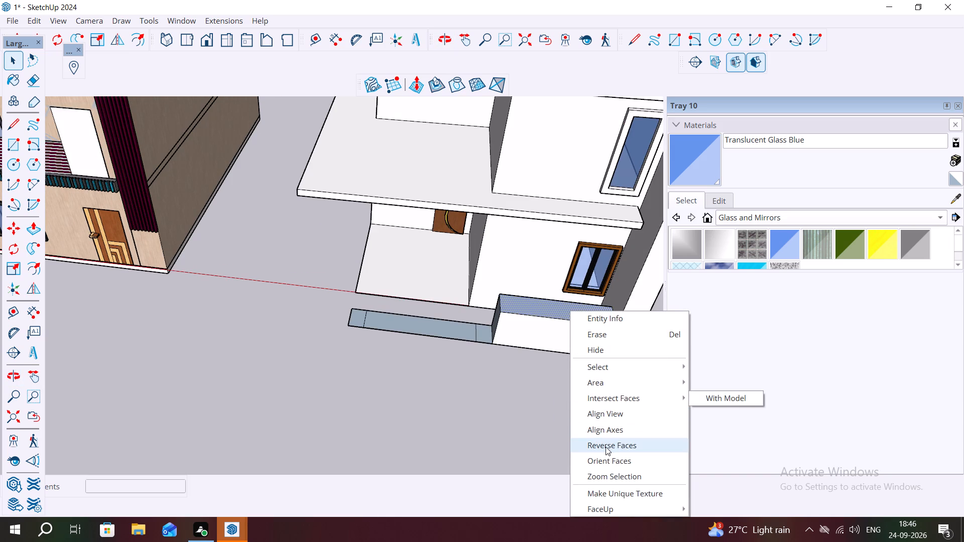
Pull the pillar base beside the low wall up to the wall's height, and raise its top about 4' 1" more.
middle_click_drag(490, 316, 583, 335)
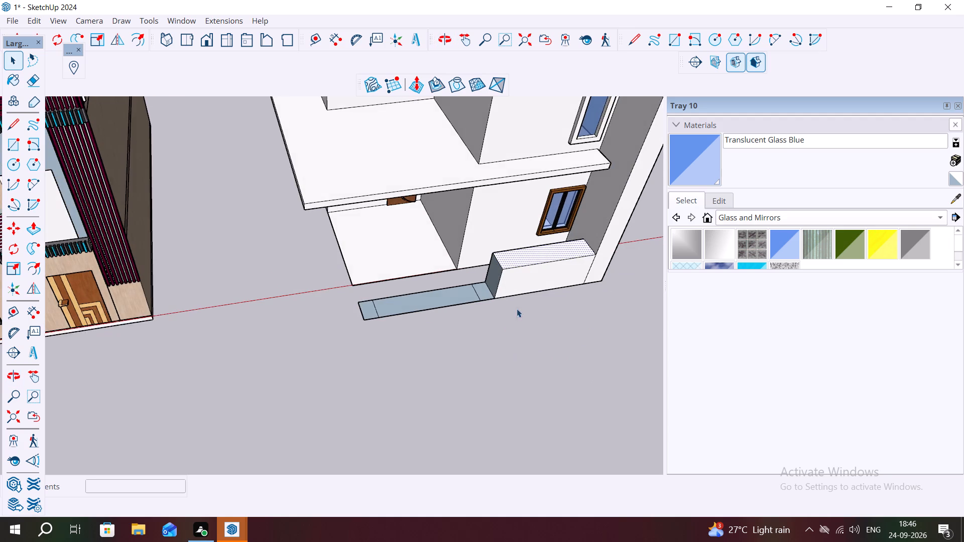
scroll(489, 284, "up", 2)
left_click(483, 294)
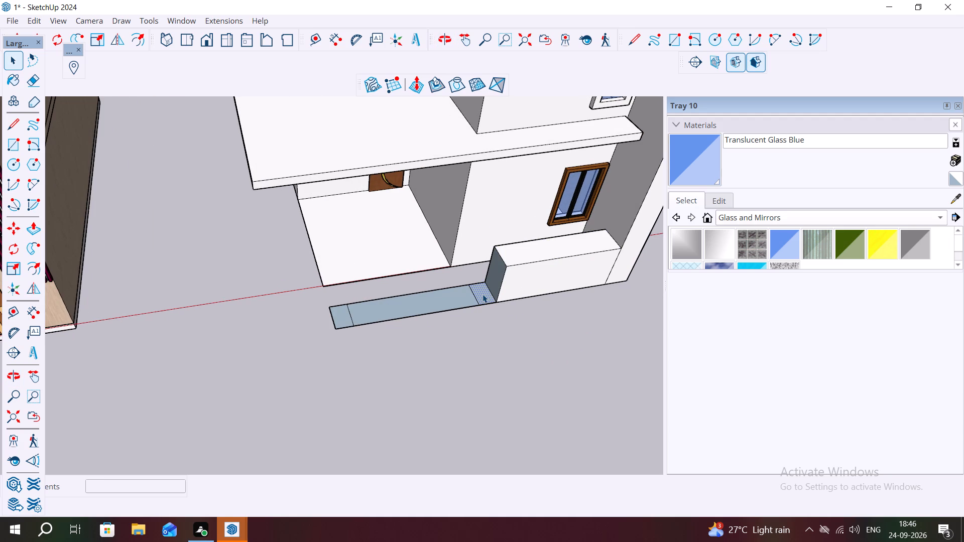
key("p")
left_click(483, 294)
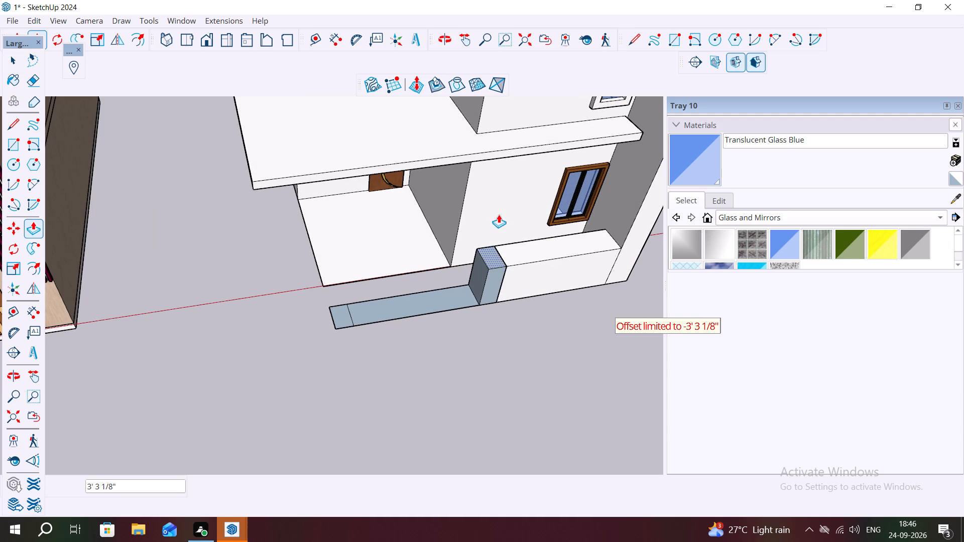
left_click(496, 251)
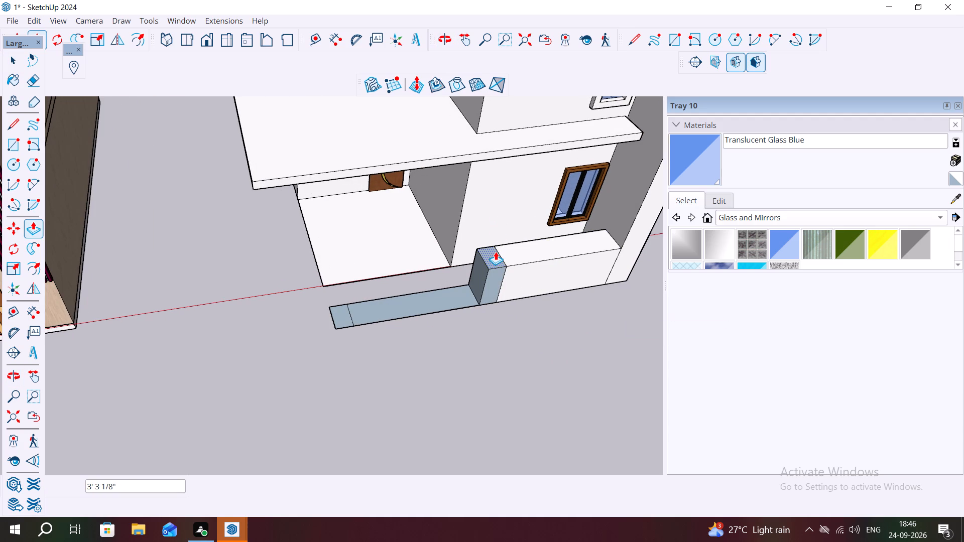
left_click(496, 251)
scroll(505, 219, "down", 2)
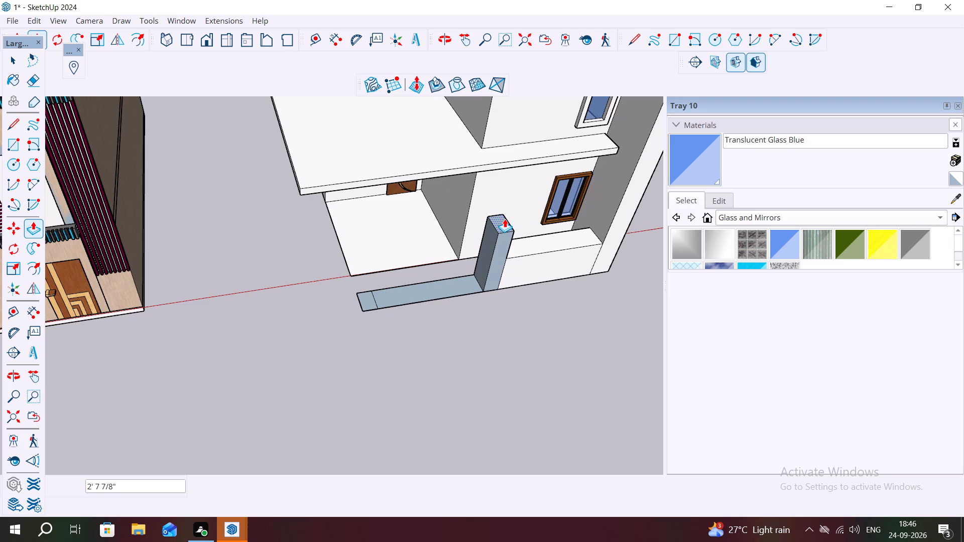
middle_click_drag(487, 218, 461, 207)
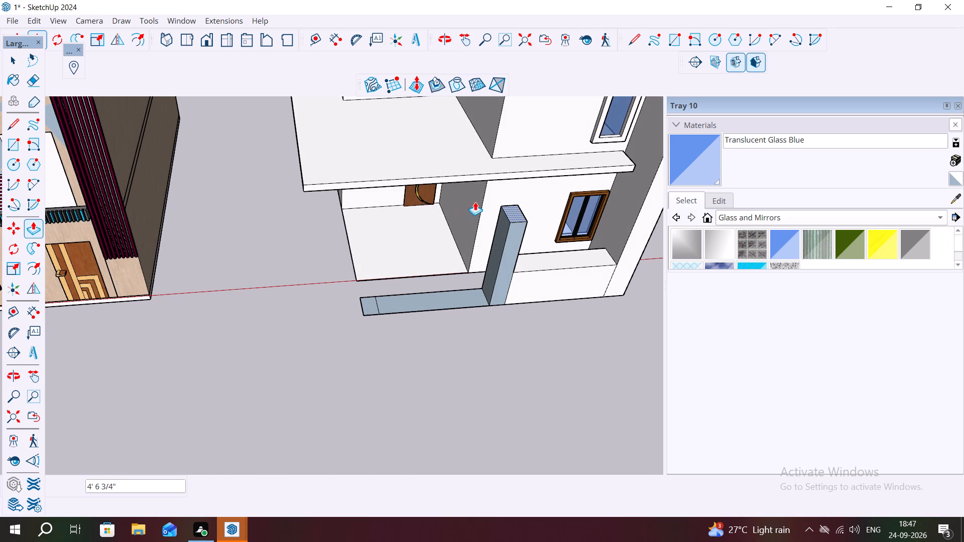
middle_click_drag(475, 202, 440, 175)
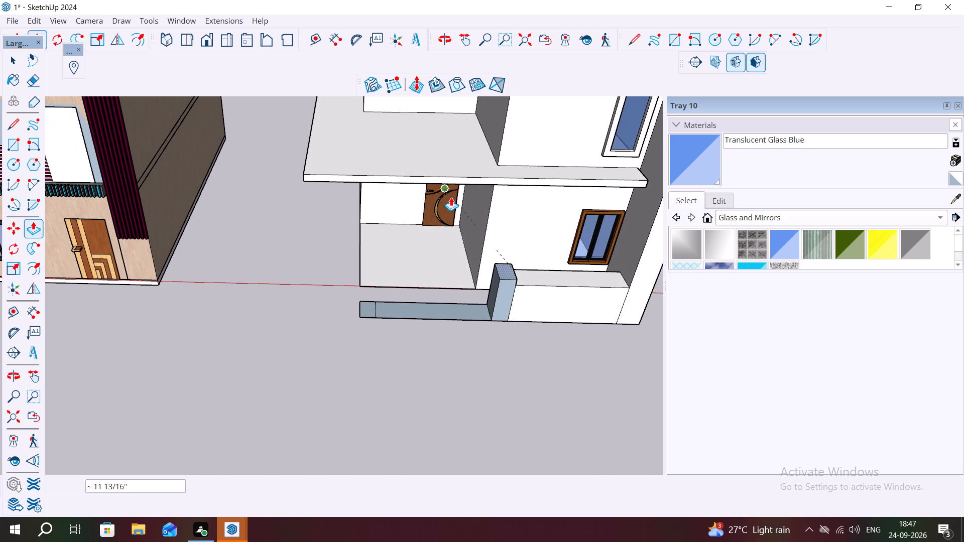
left_click(498, 221)
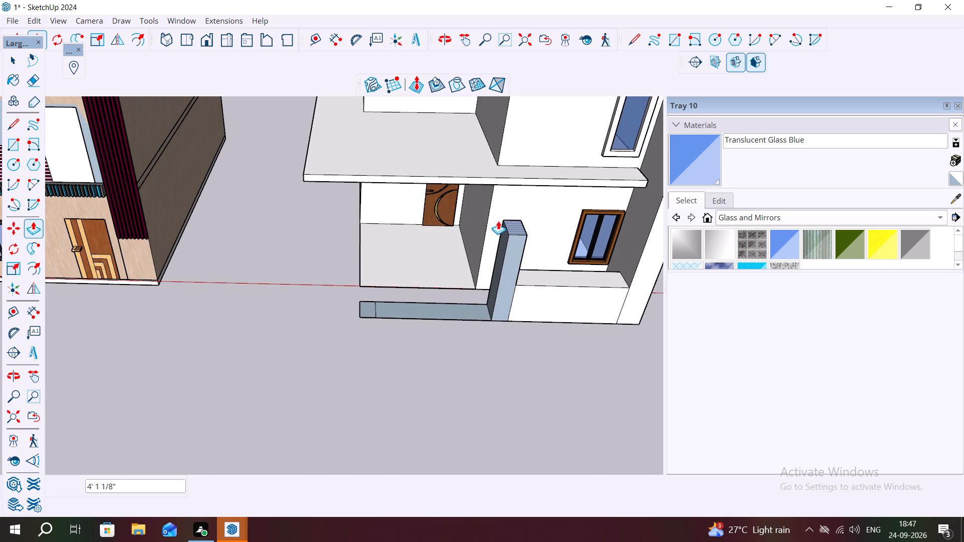
key("space")
left_click(500, 261)
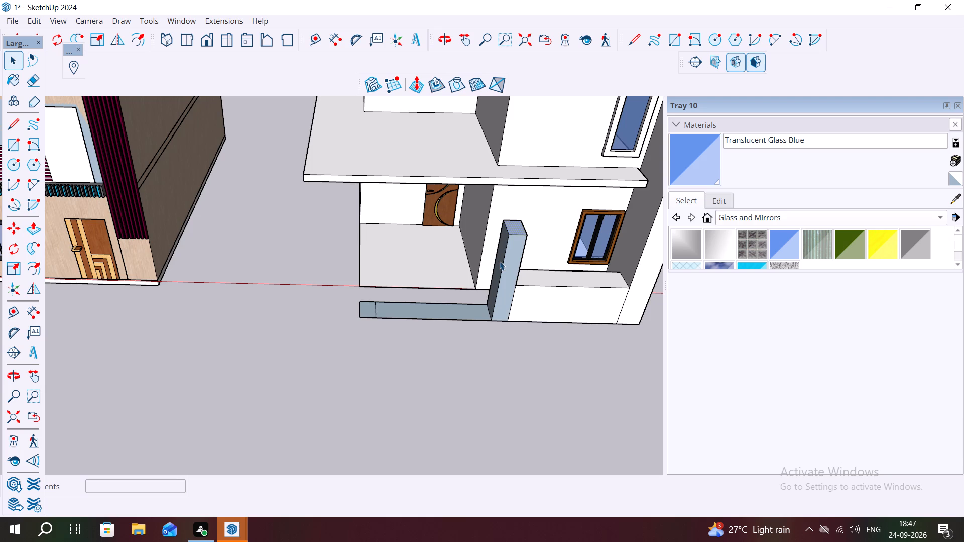
Pull the pillar base at the strip's free end up about 7' 4", level with the top of the other new pillar.
middle_click_drag(493, 254, 561, 281)
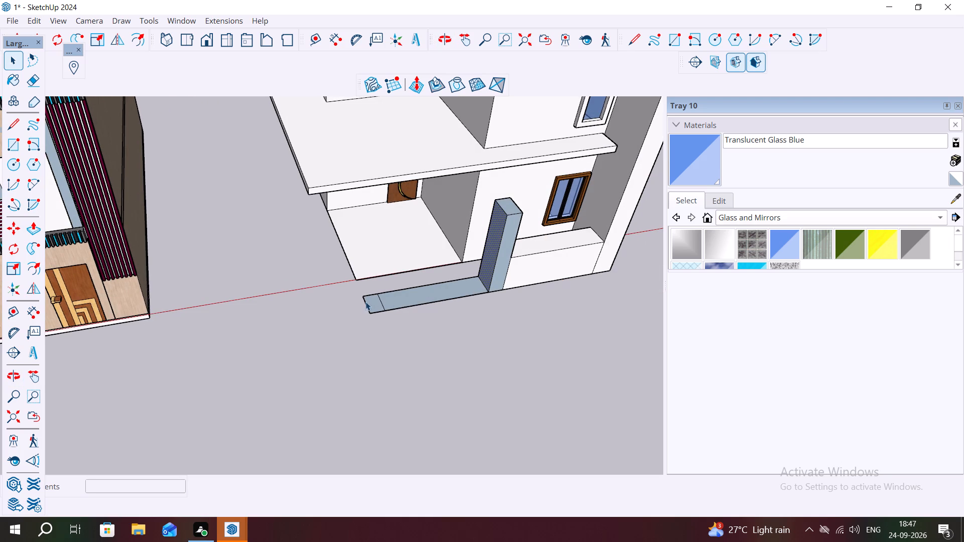
double_click(371, 304)
key("p")
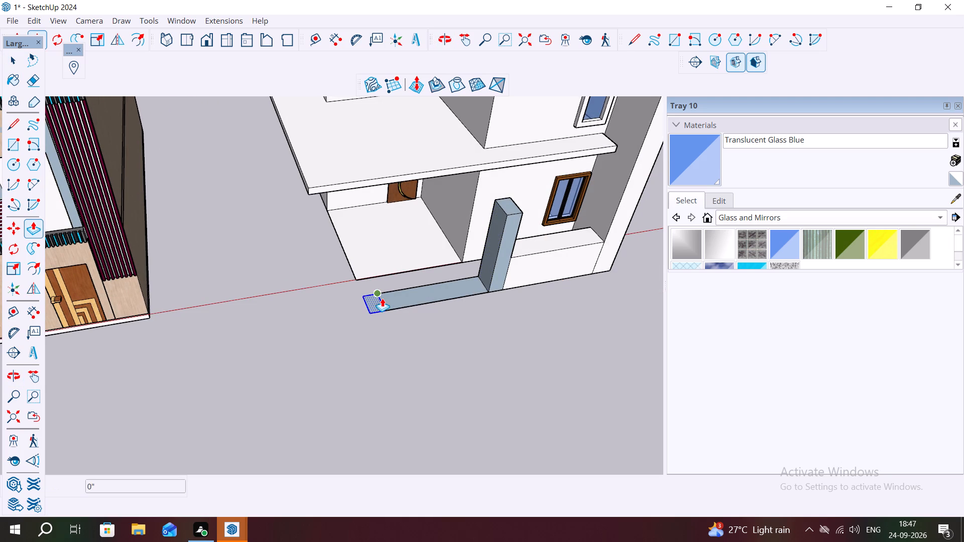
left_click(382, 298)
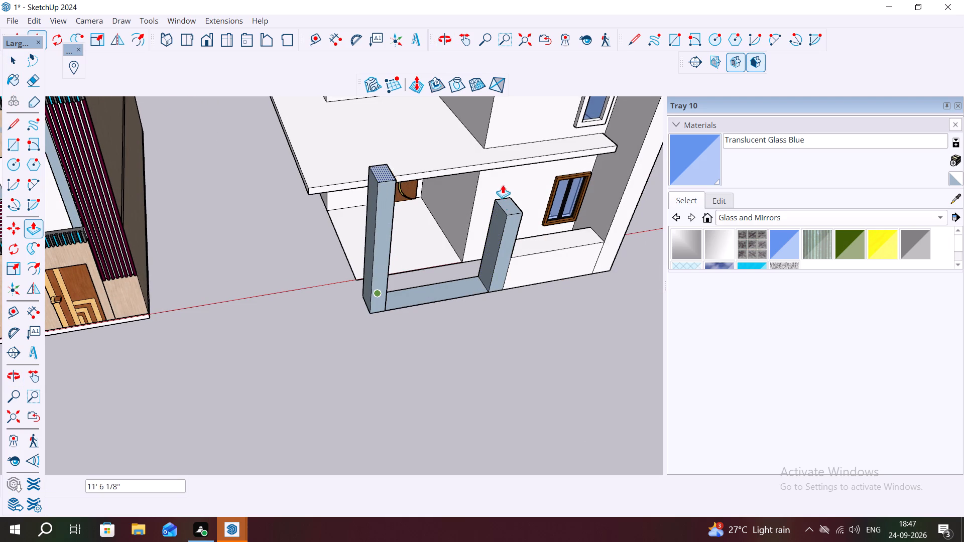
left_click(519, 206)
key("Escape")
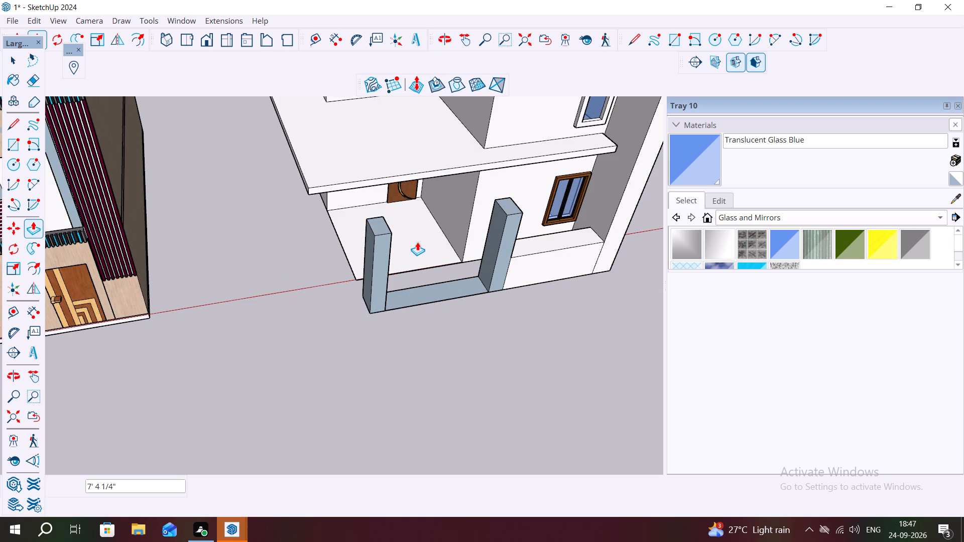
key("space")
Reverse the front and outer side faces of the pillar at the strip's free end.
middle_click_drag(393, 248, 370, 250)
left_click(379, 260)
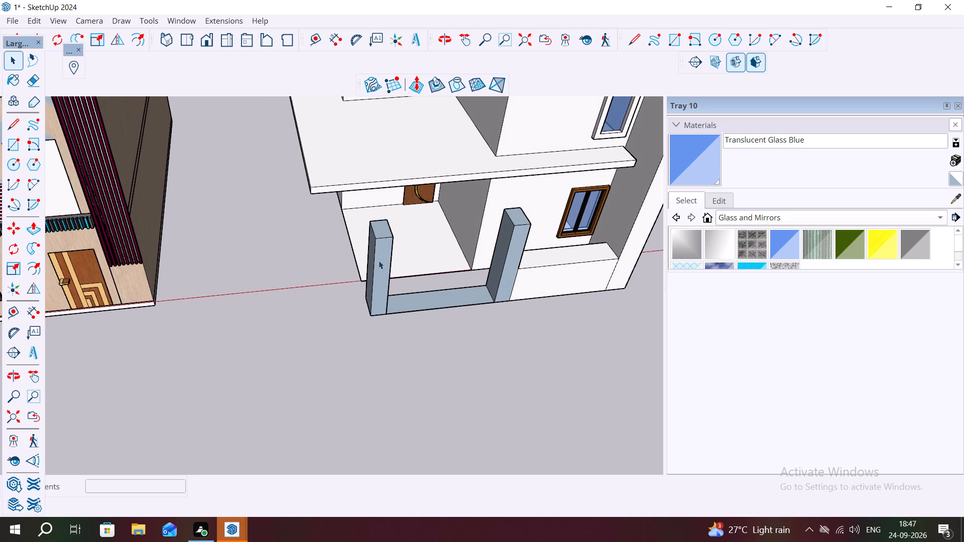
right_click(379, 260)
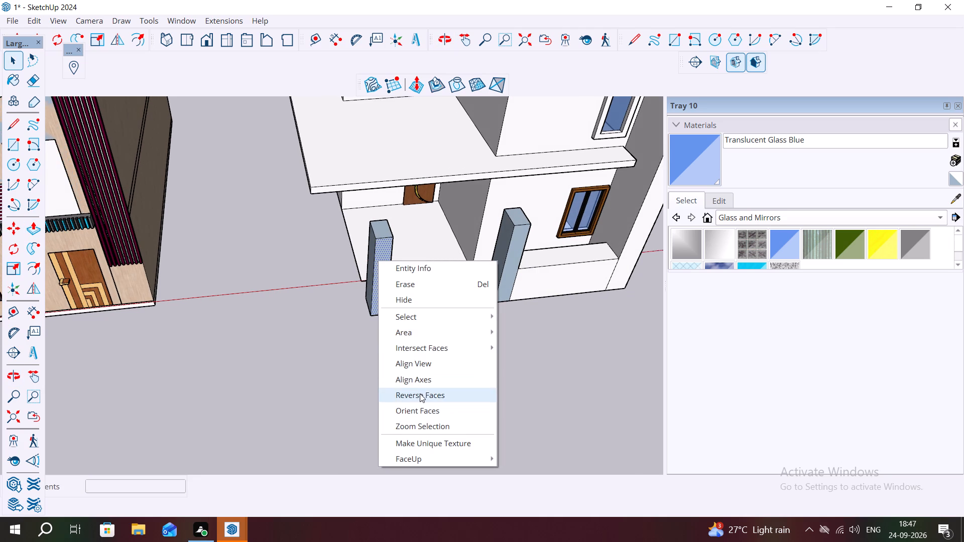
left_click(420, 393)
middle_click_drag(359, 270, 452, 292)
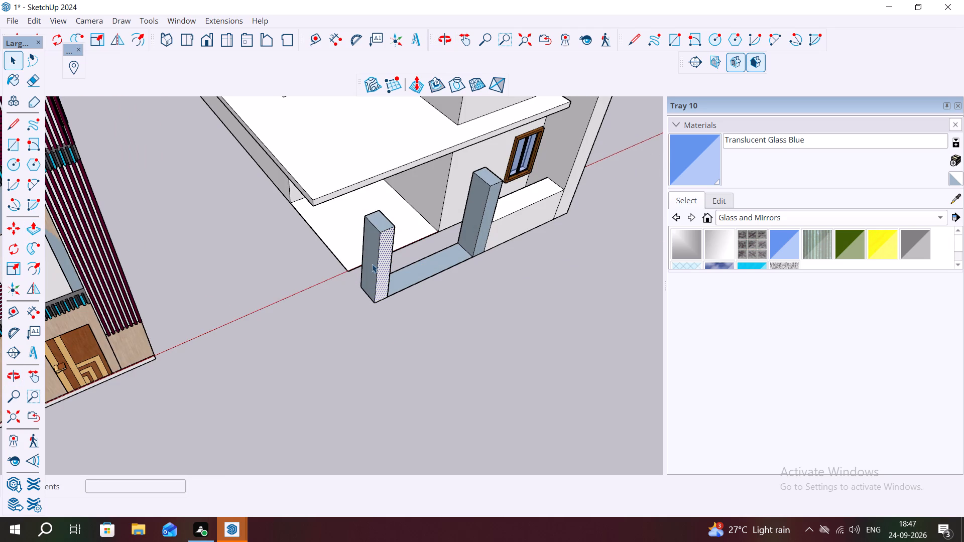
left_click(372, 264)
right_click(372, 264)
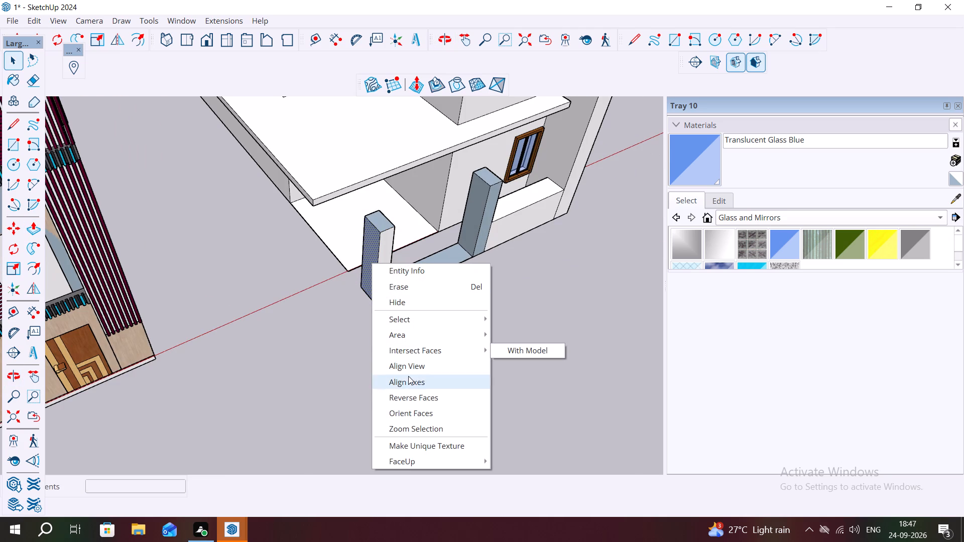
left_click(413, 400)
Reverse the end pillar's inner side face and its top face.
middle_click_drag(396, 262, 359, 277)
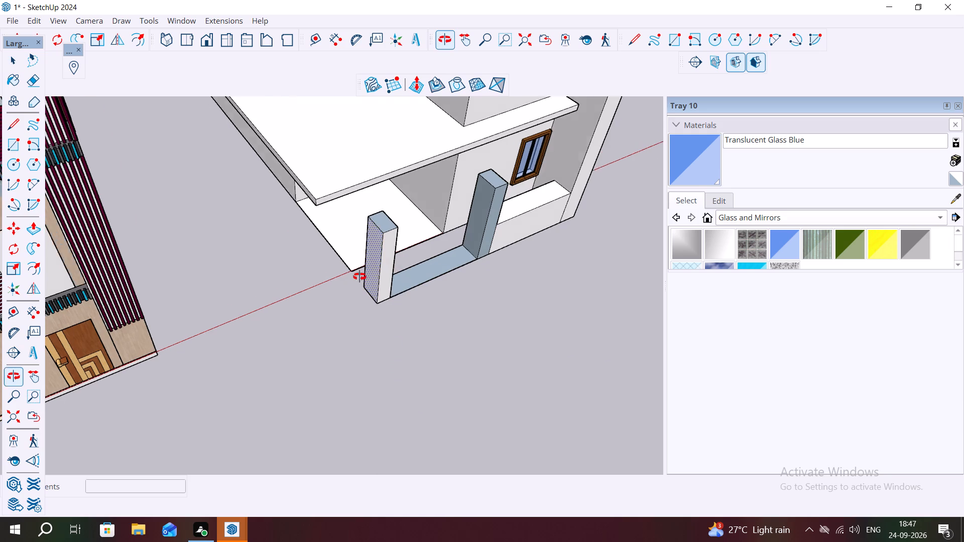
middle_click_drag(359, 277, 294, 294)
middle_click_drag(465, 262, 343, 206)
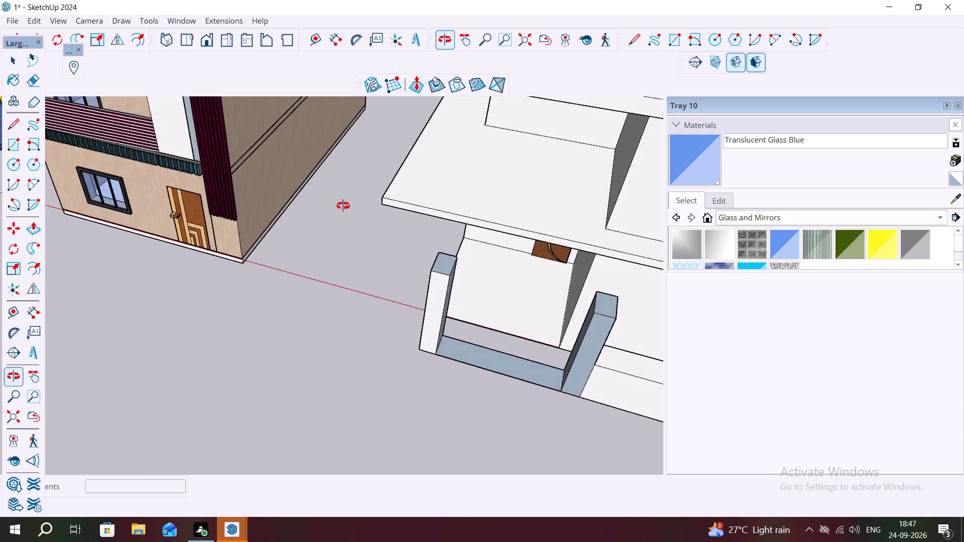
middle_click_drag(343, 206, 348, 203)
middle_click_drag(465, 299, 393, 221)
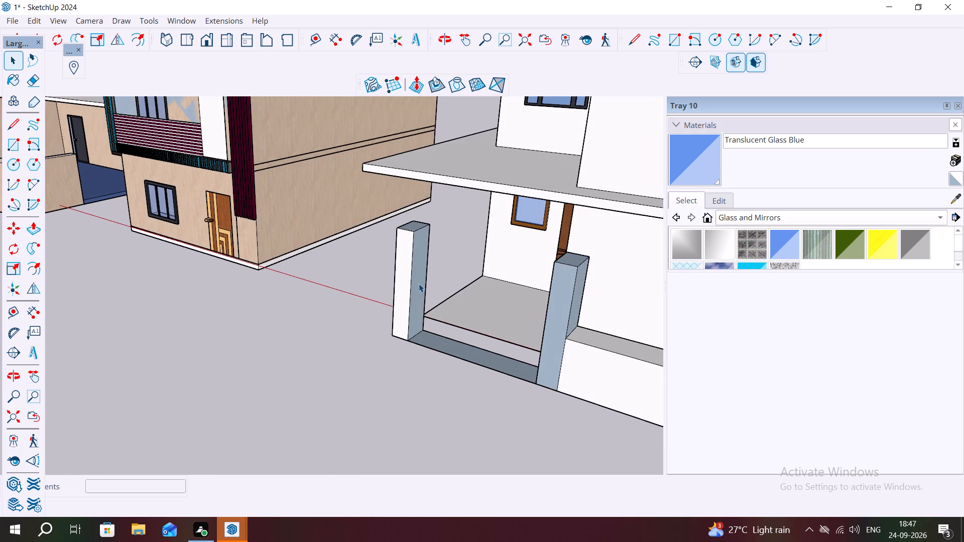
left_click(419, 284)
right_click(419, 284)
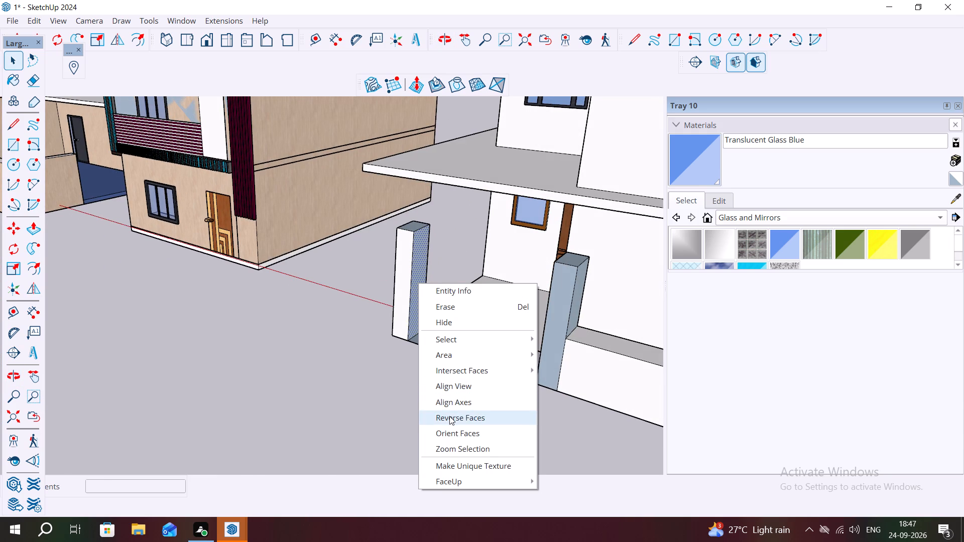
left_click(449, 416)
middle_click_drag(433, 321, 473, 410)
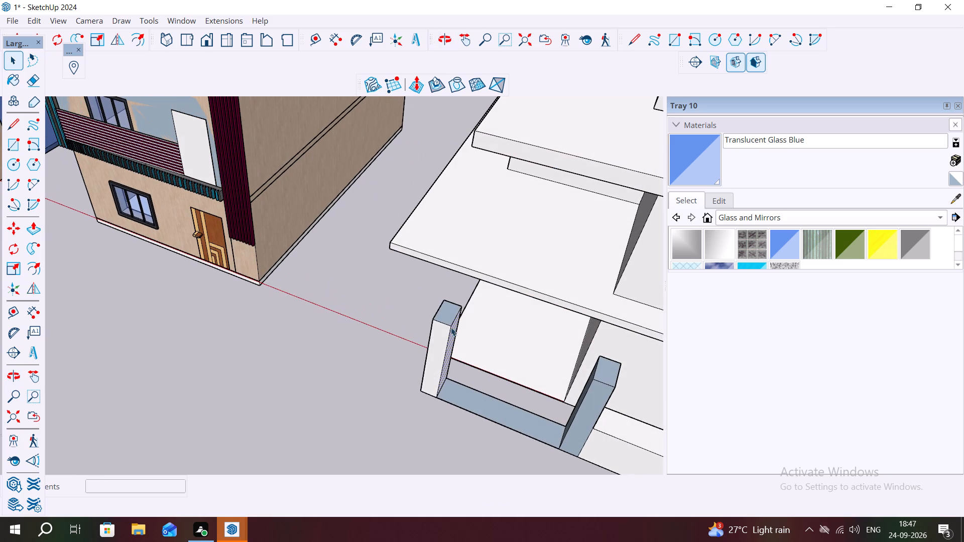
left_click(446, 321)
right_click(446, 321)
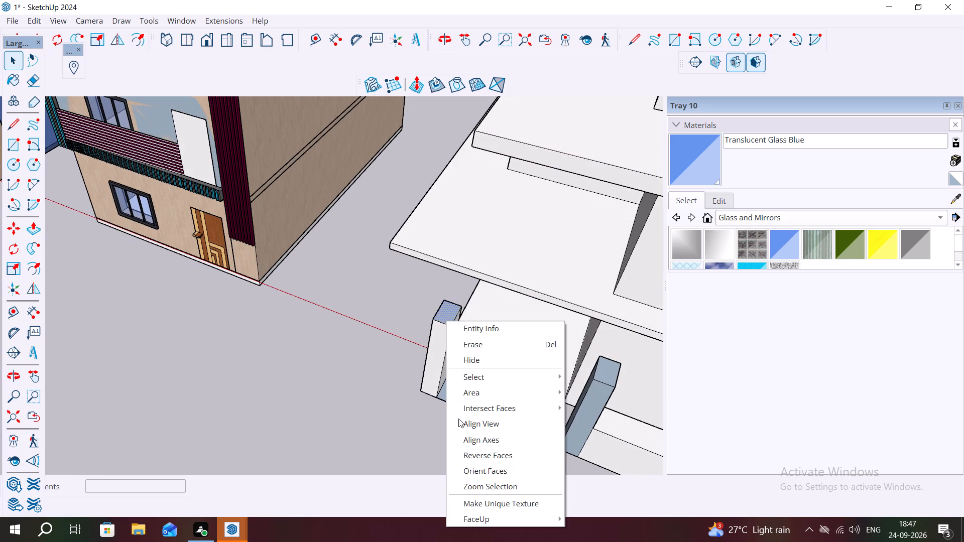
left_click(479, 455)
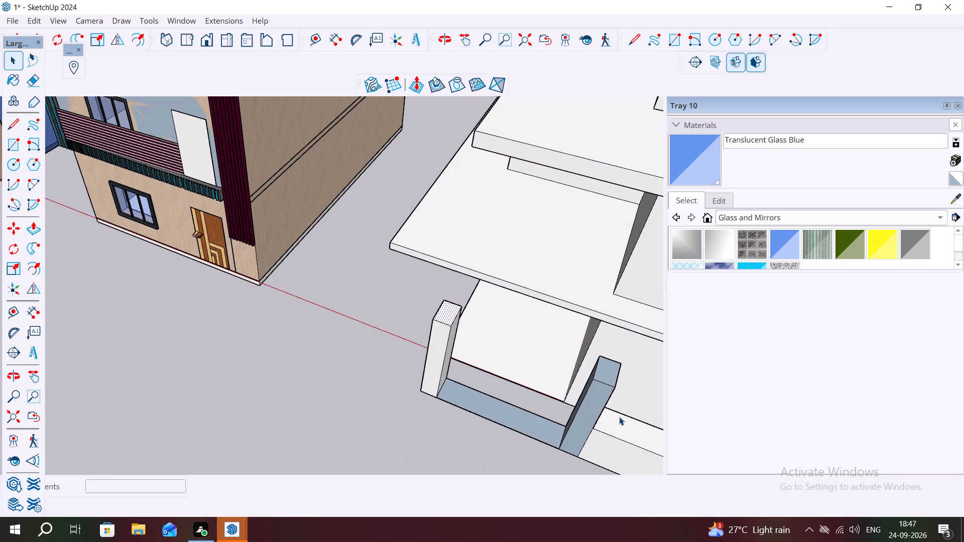
Reverse the front, gap-facing side and top faces of the pillar beside the low wall.
left_click(586, 417)
right_click(586, 417)
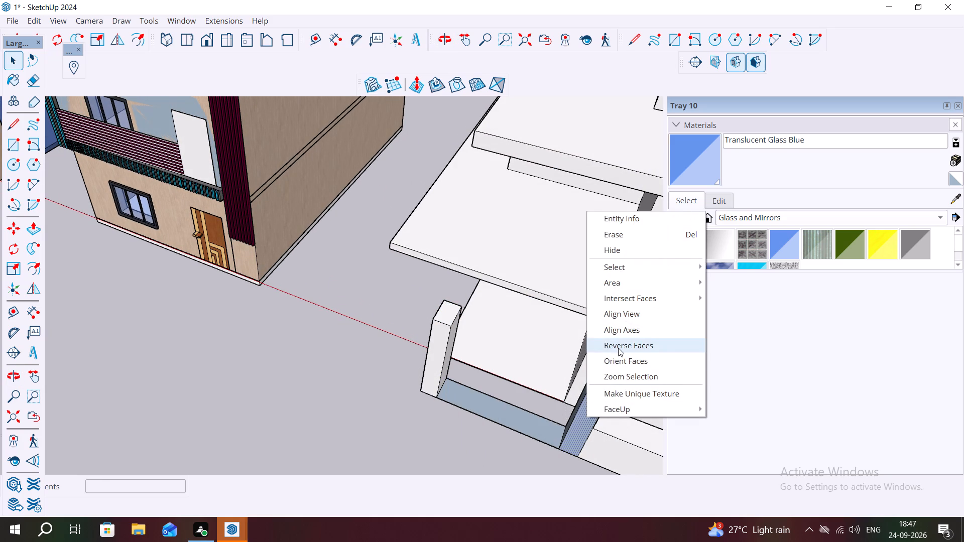
left_click(618, 348)
middle_click_drag(586, 380, 657, 404)
left_click(601, 350)
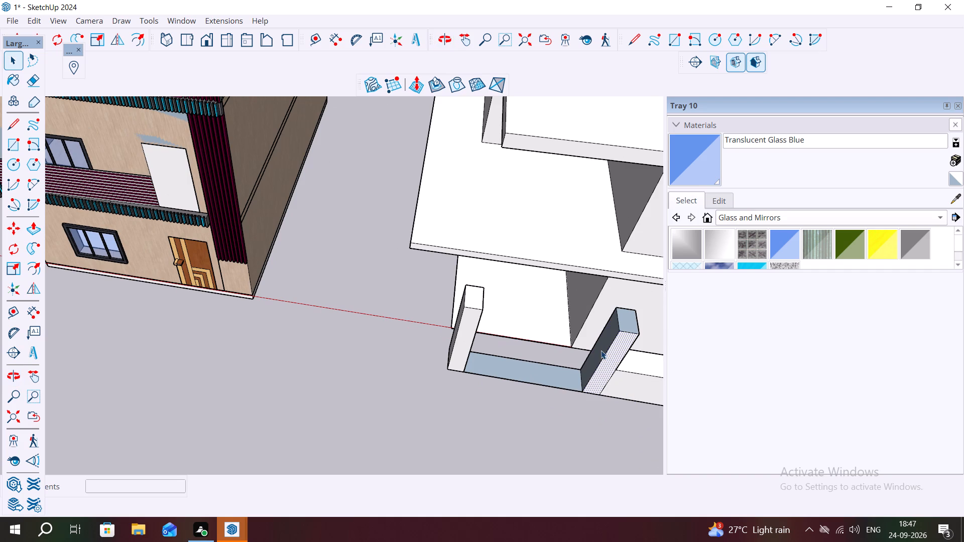
right_click(601, 350)
left_click(629, 279)
left_click(629, 325)
right_click(629, 325)
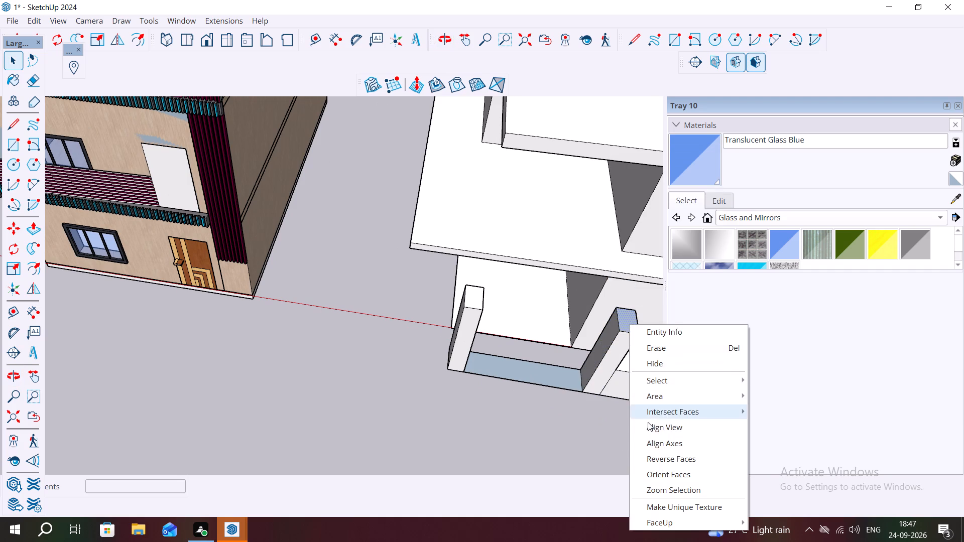
left_click(664, 458)
Reverse the side face above the low wall on the pillar adjoining it.
scroll(545, 419, "down", 2)
middle_click_drag(586, 381, 552, 365)
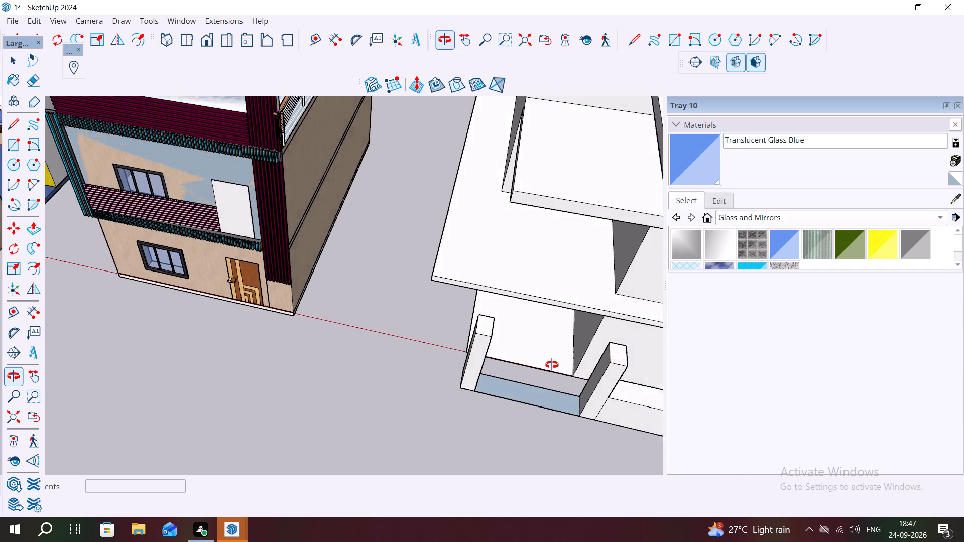
middle_click_drag(552, 365, 433, 299)
scroll(395, 282, "down", 3)
scroll(350, 269, "down", 1)
middle_click_drag(492, 378, 454, 357)
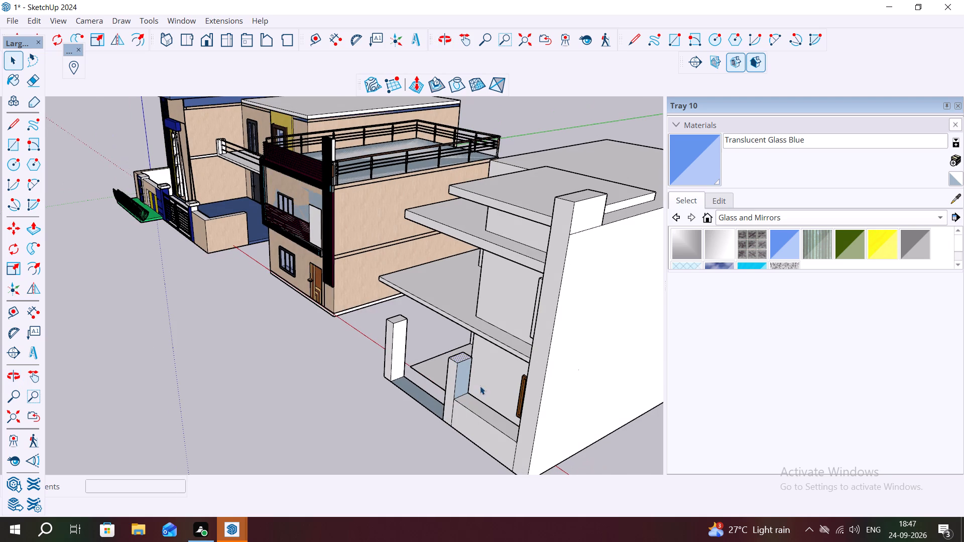
left_click(462, 378)
right_click(462, 378)
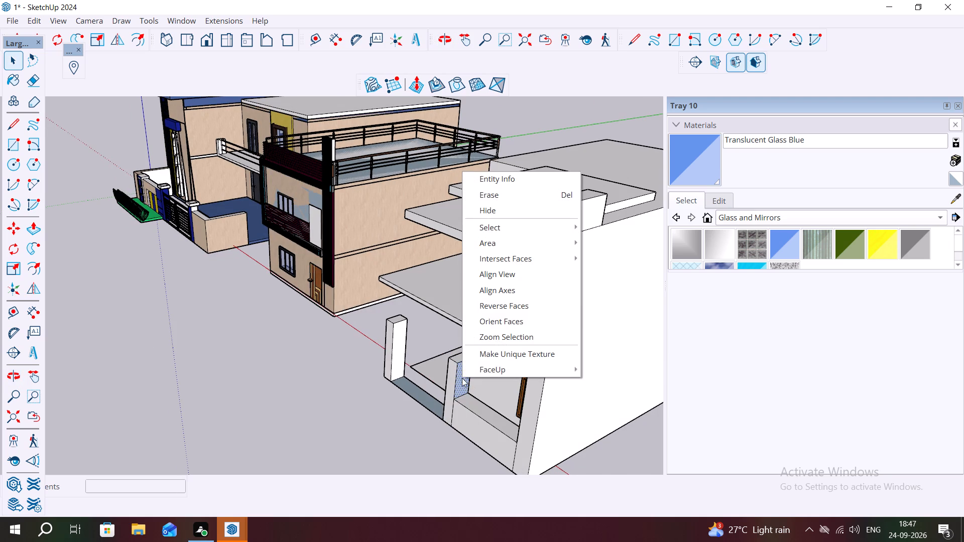
left_click(501, 309)
Examine the porch floor and the gap between its front edge and the boundary strip with the end pillar.
middle_click_drag(407, 324, 659, 390)
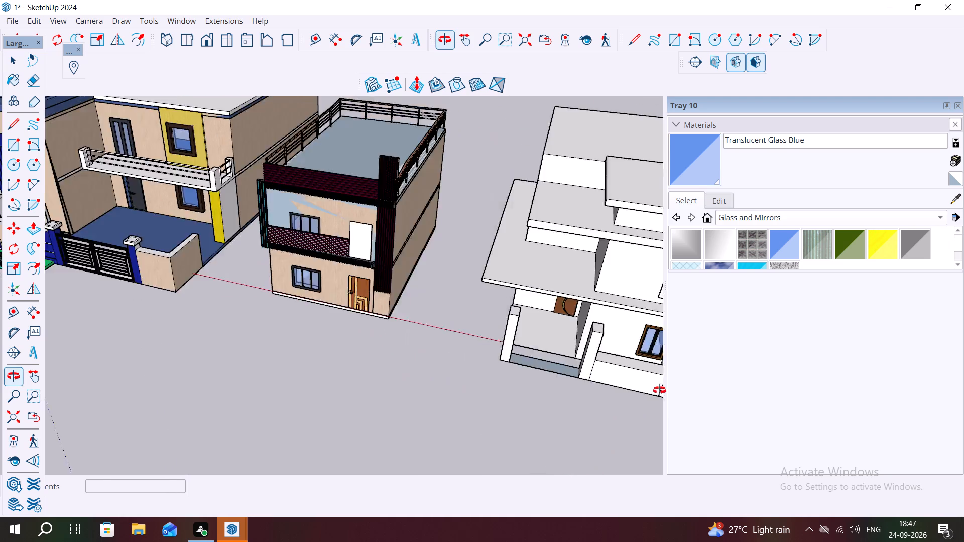
middle_click_drag(659, 390, 708, 389)
scroll(541, 249, "up", 18)
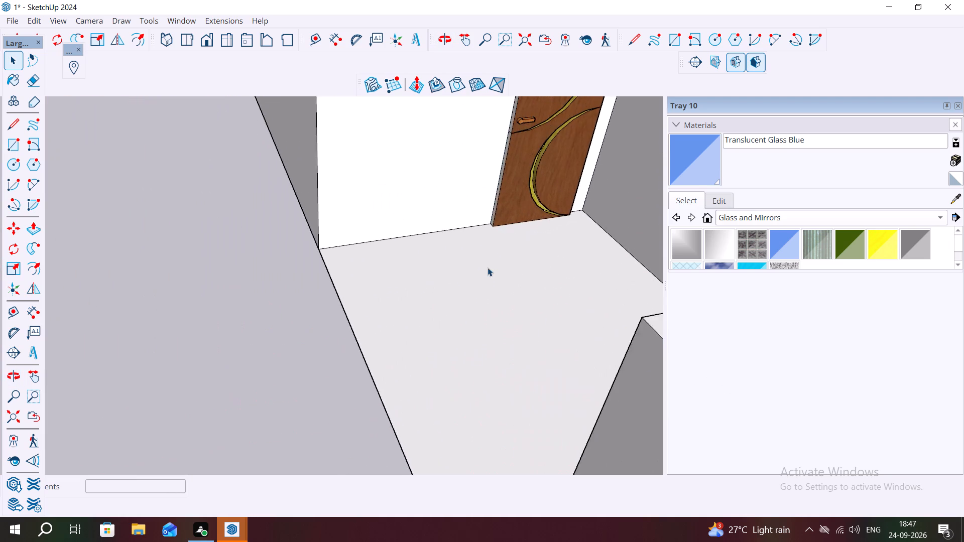
middle_click_drag(508, 268, 618, 293)
scroll(573, 292, "down", 1)
scroll(489, 292, "down", 2)
scroll(438, 284, "down", 4)
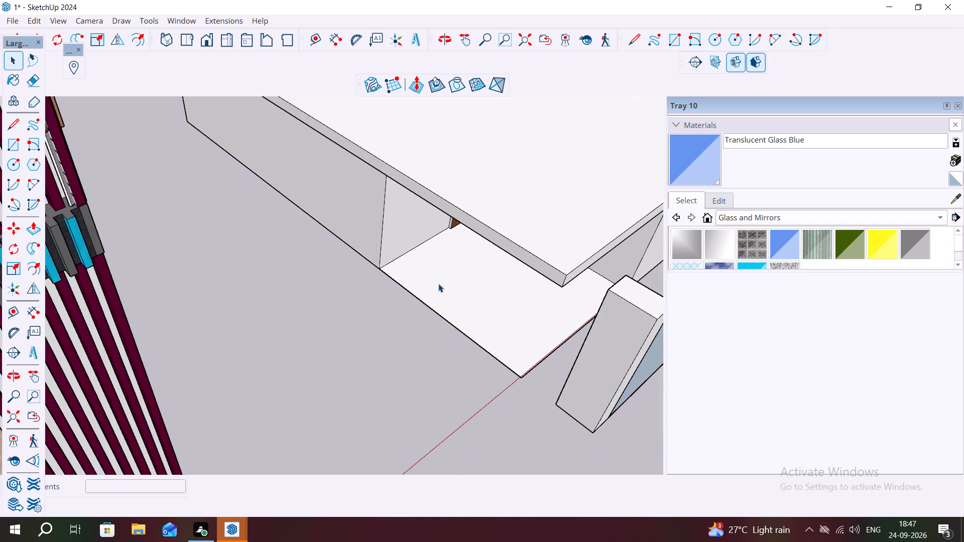
middle_click_drag(443, 287, 555, 295)
scroll(496, 270, "up", 9)
middle_click_drag(484, 263, 514, 266)
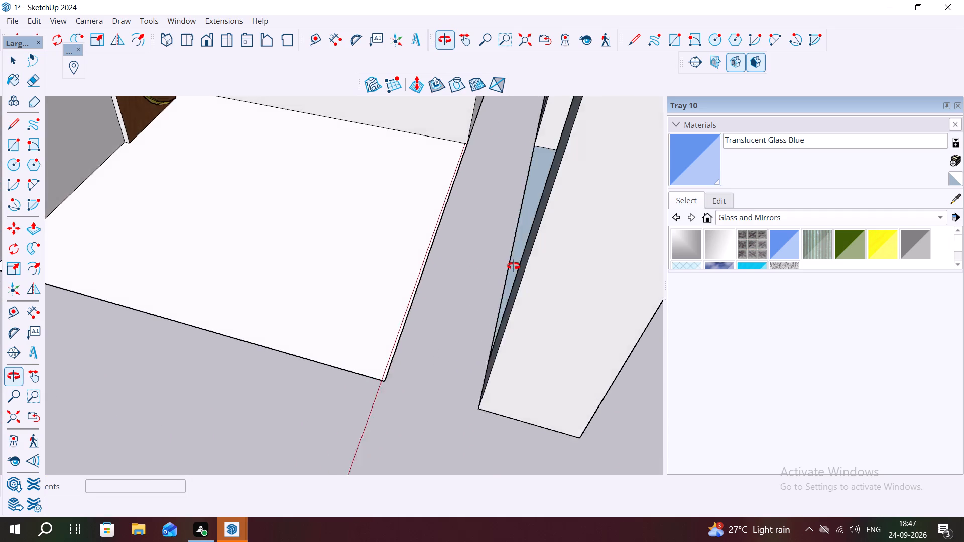
Reverse the porch-facing side face of the pillar beside the low wall, across the gap from the end pillar.
middle_click_drag(514, 266, 590, 306)
middle_click_drag(547, 319, 551, 300)
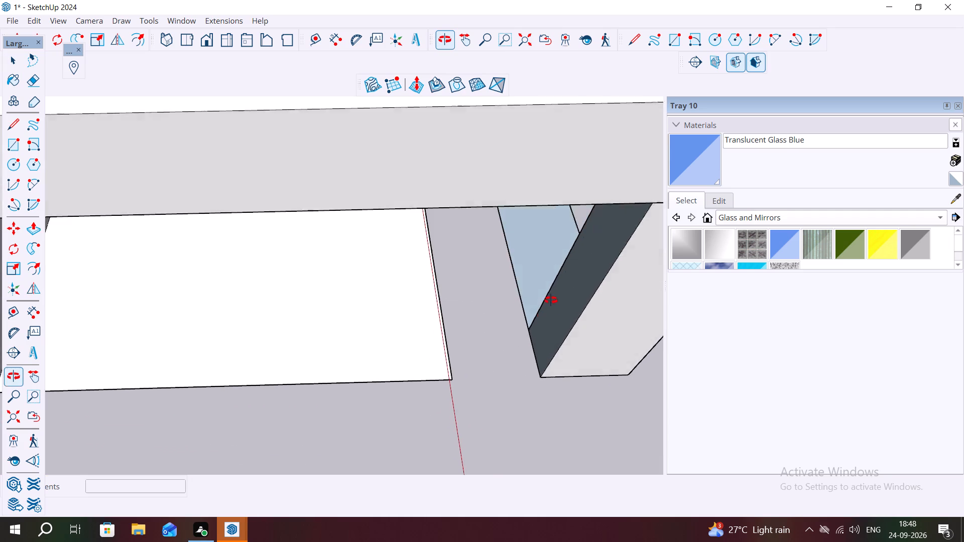
middle_click_drag(551, 300, 554, 269)
scroll(495, 225, "up", 3)
scroll(479, 189, "down", 6)
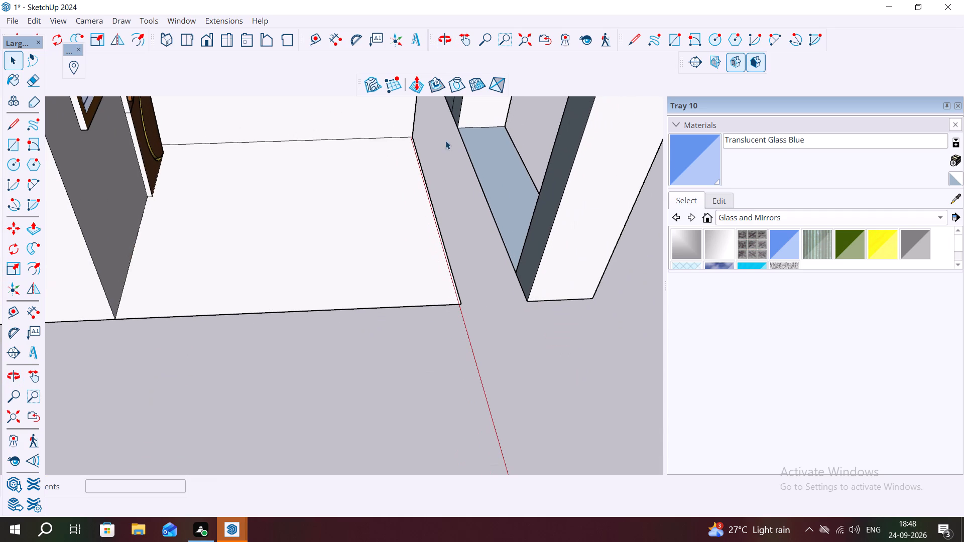
left_click(455, 109)
right_click(455, 109)
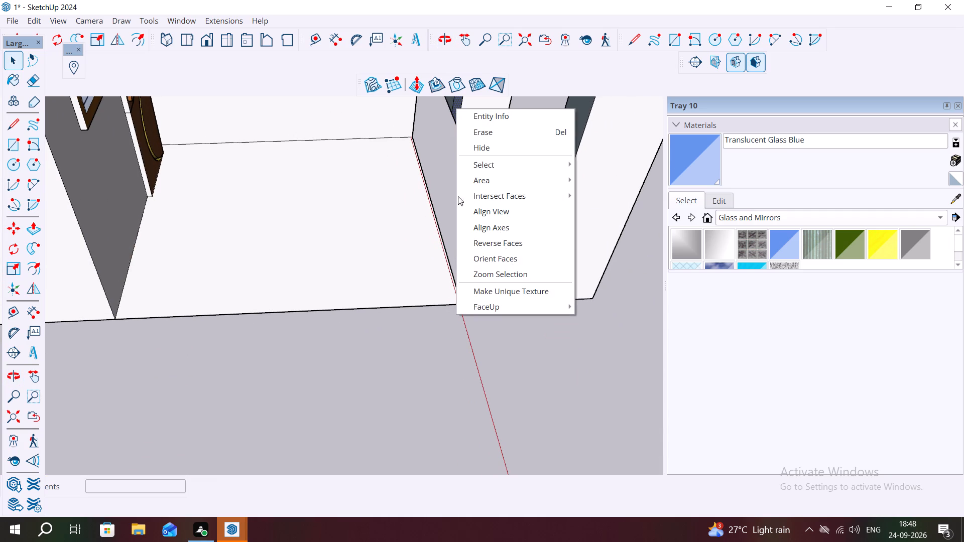
left_click(487, 243)
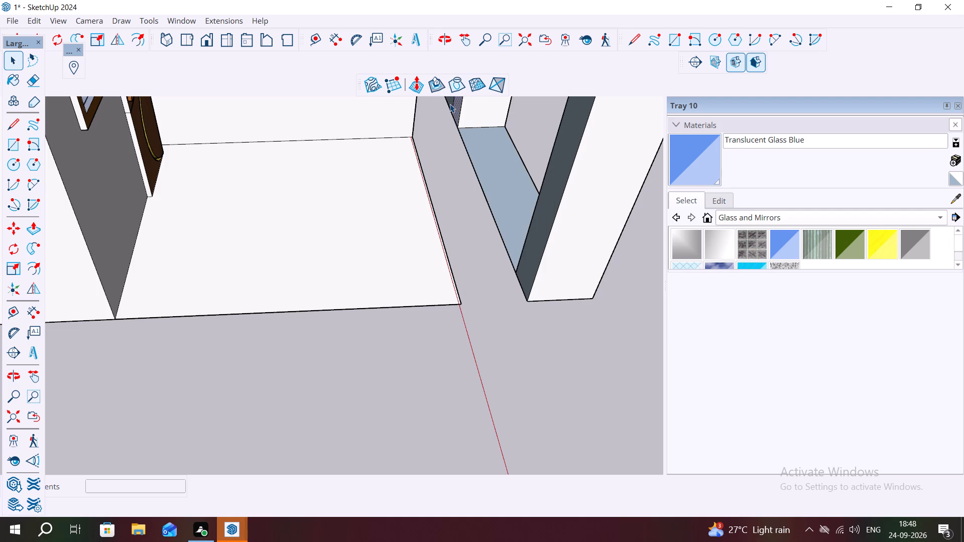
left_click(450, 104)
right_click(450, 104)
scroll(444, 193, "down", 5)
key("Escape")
Reverse the low boundary wall's inner side face, the long one facing the porch floor.
scroll(478, 217, "down", 2)
scroll(467, 156, "up", 1)
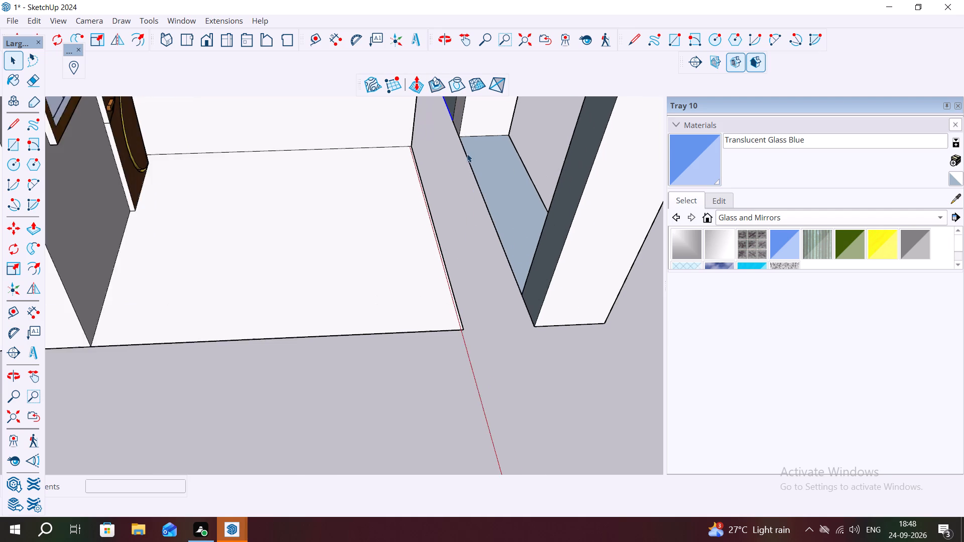
scroll(467, 154, "up", 2)
scroll(467, 141, "down", 12)
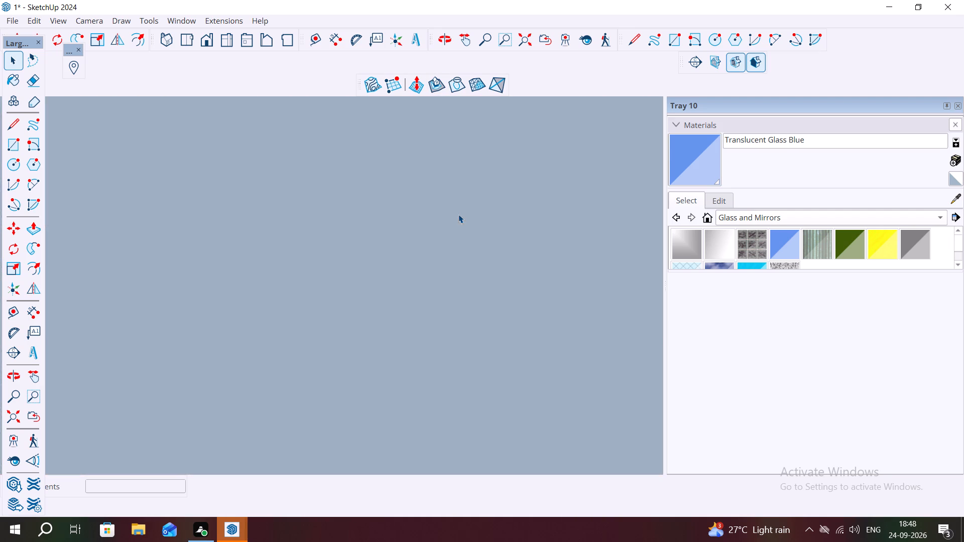
scroll(458, 214, "down", 16)
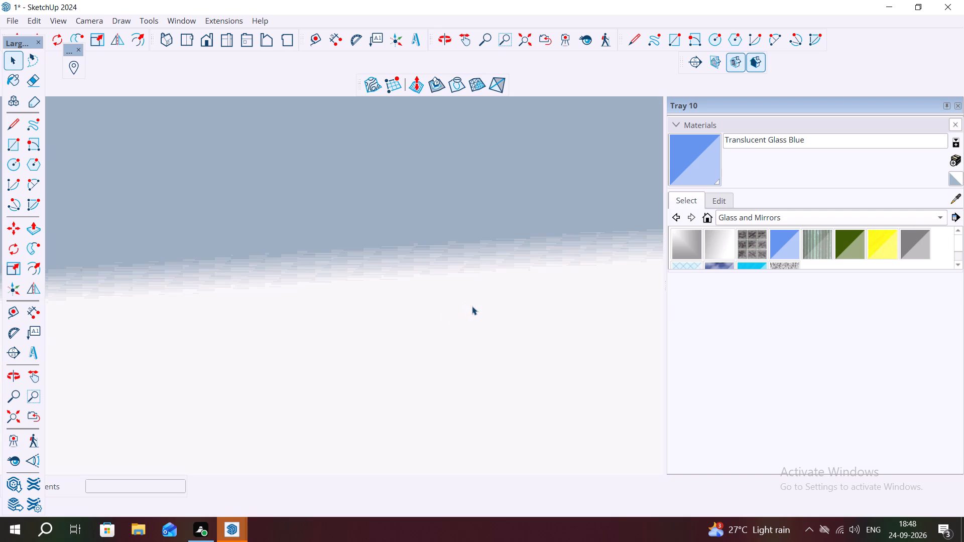
scroll(467, 329, "down", 8)
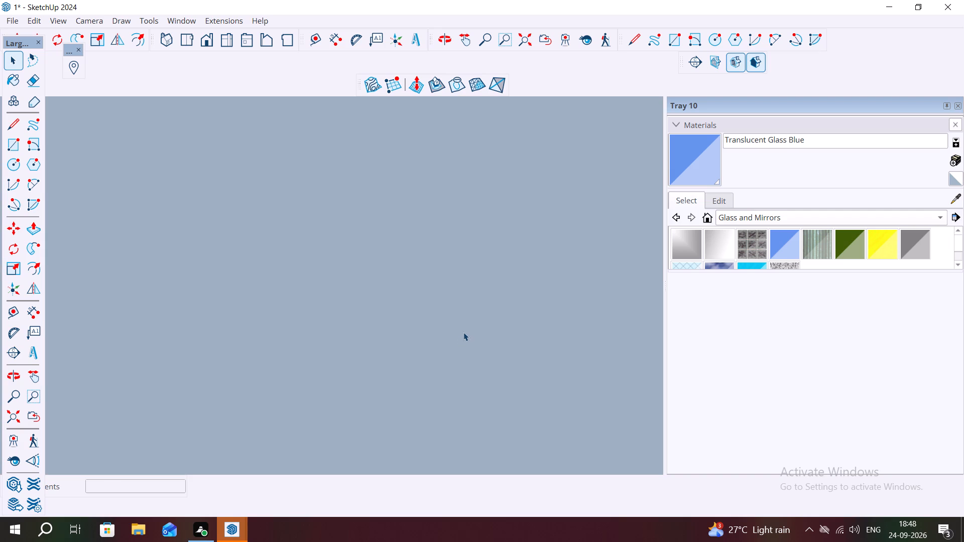
scroll(463, 330, "down", 14)
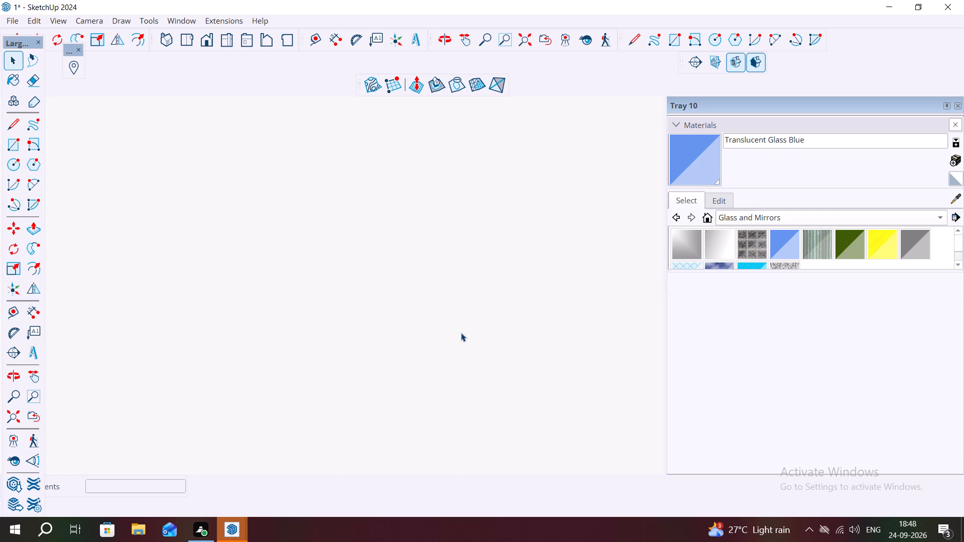
scroll(461, 333, "down", 15)
scroll(390, 322, "down", 3)
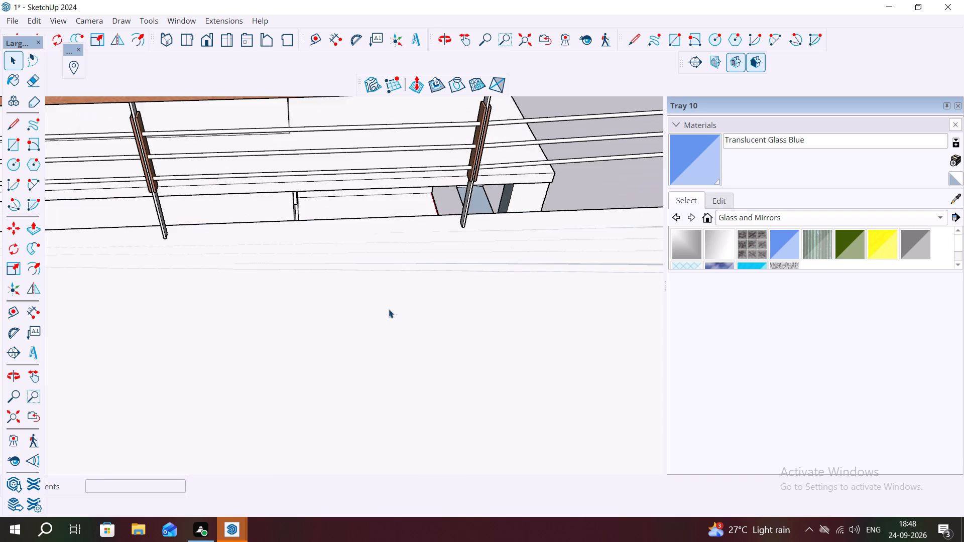
scroll(389, 304, "down", 19)
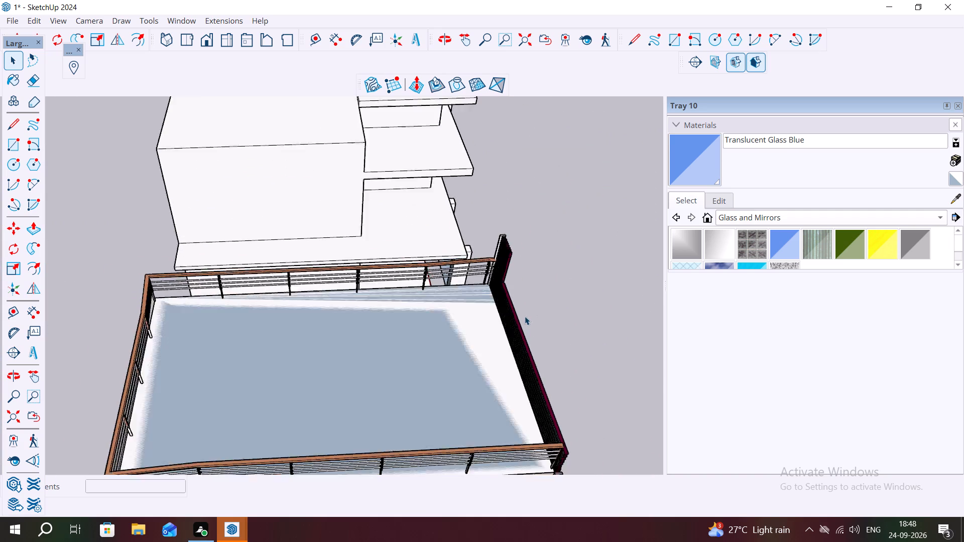
scroll(525, 316, "down", 8)
scroll(249, 382, "down", 5)
scroll(193, 354, "up", 1)
scroll(156, 353, "down", 2)
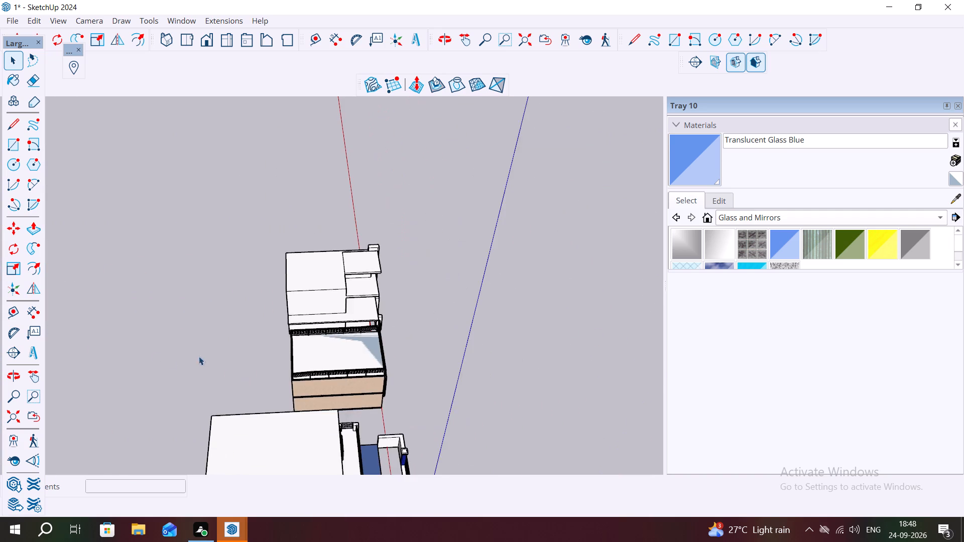
scroll(199, 356, "down", 5)
scroll(455, 363, "up", 14)
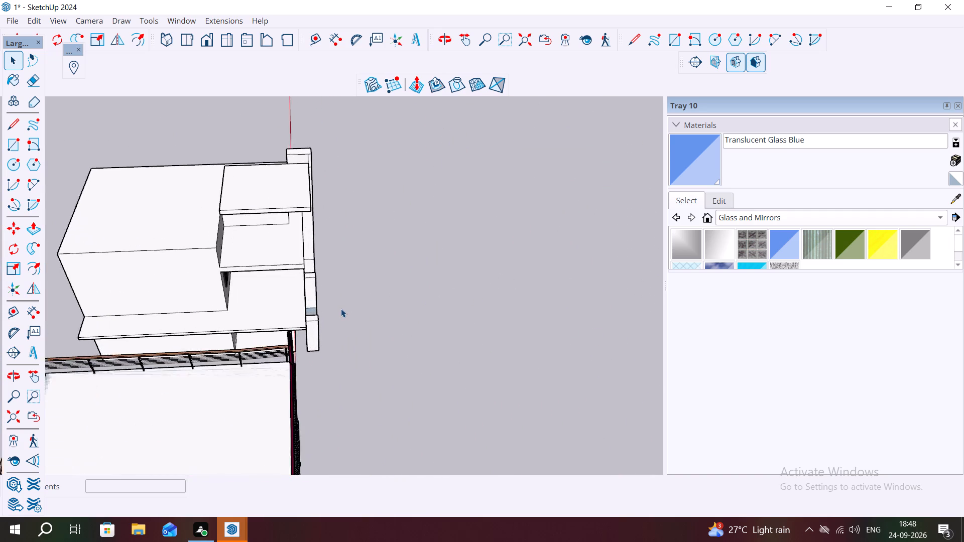
scroll(341, 309, "up", 2)
middle_click_drag(330, 313, 296, 322)
scroll(330, 307, "up", 7)
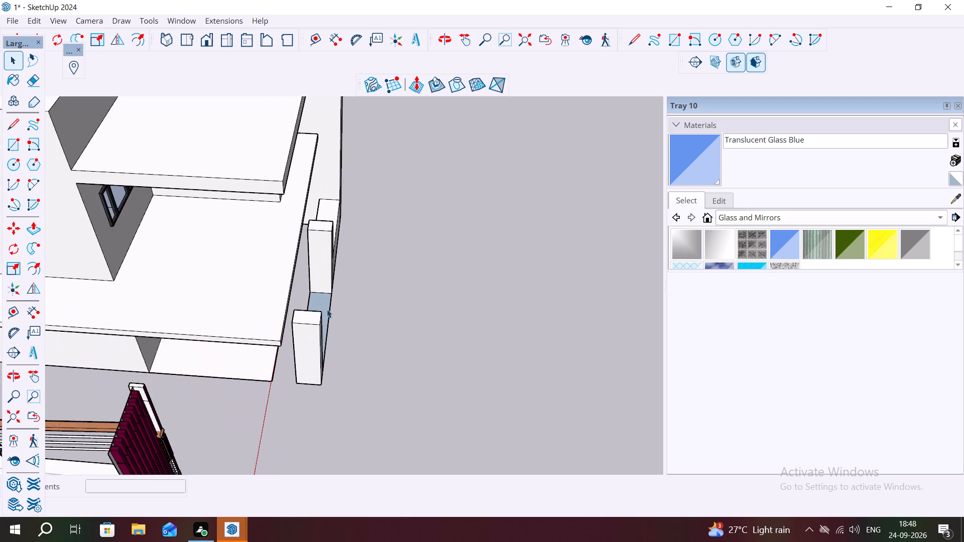
scroll(327, 309, "up", 6)
middle_click_drag(414, 220, 326, 223)
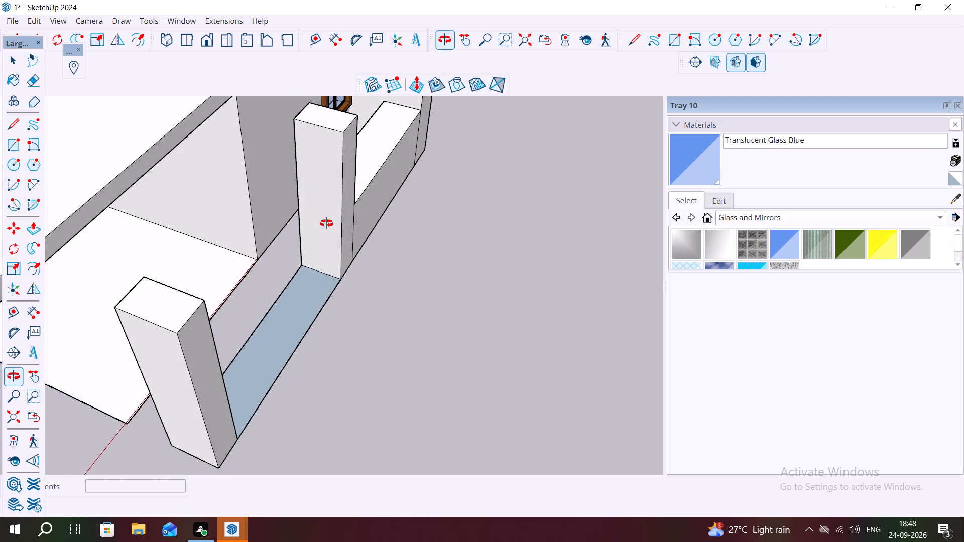
middle_click_drag(326, 223, 332, 223)
middle_click_drag(384, 218, 450, 221)
scroll(339, 207, "up", 2)
middle_click_drag(355, 182, 397, 291)
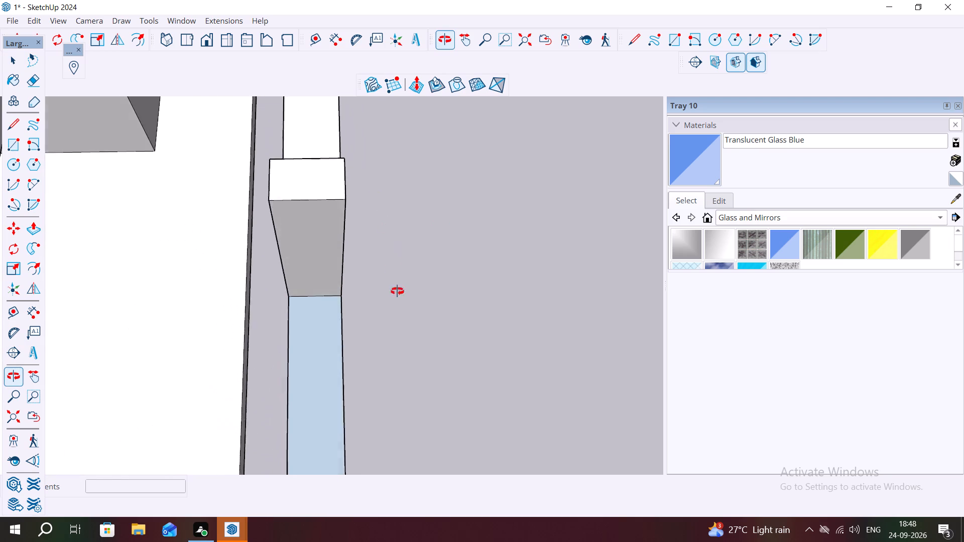
middle_click_drag(397, 291, 402, 311)
scroll(270, 126, "up", 10)
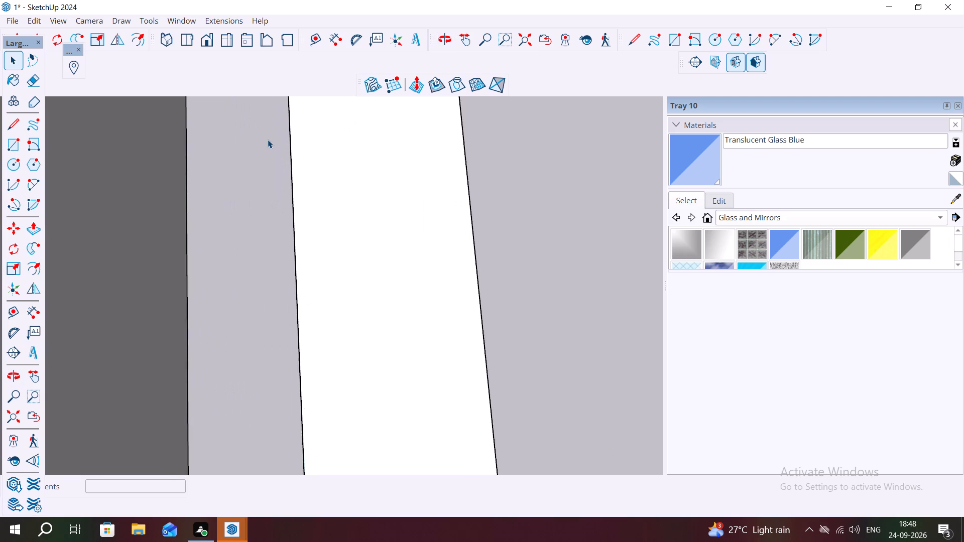
scroll(268, 140, "up", 3)
middle_click_drag(267, 141, 388, 140)
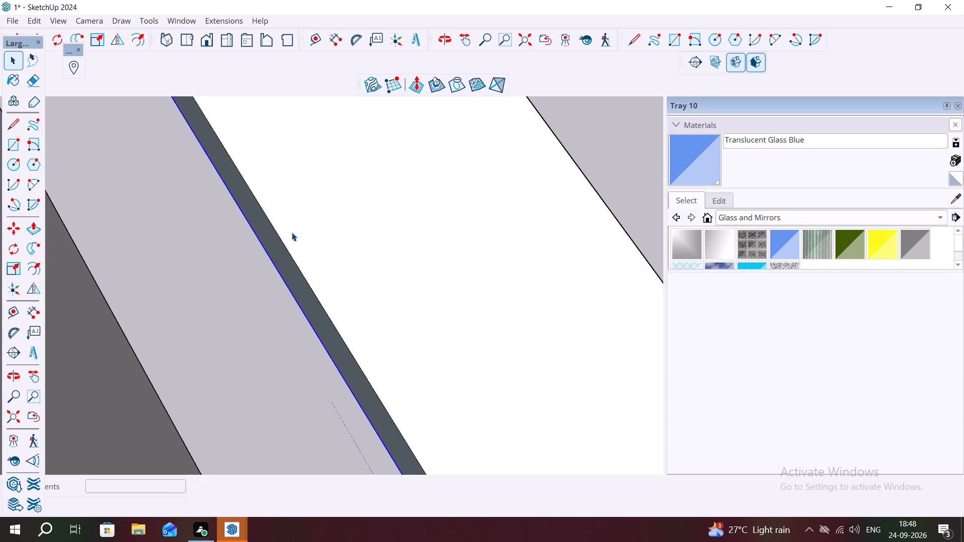
middle_click_drag(294, 233, 362, 160)
left_click(335, 194)
right_click(335, 194)
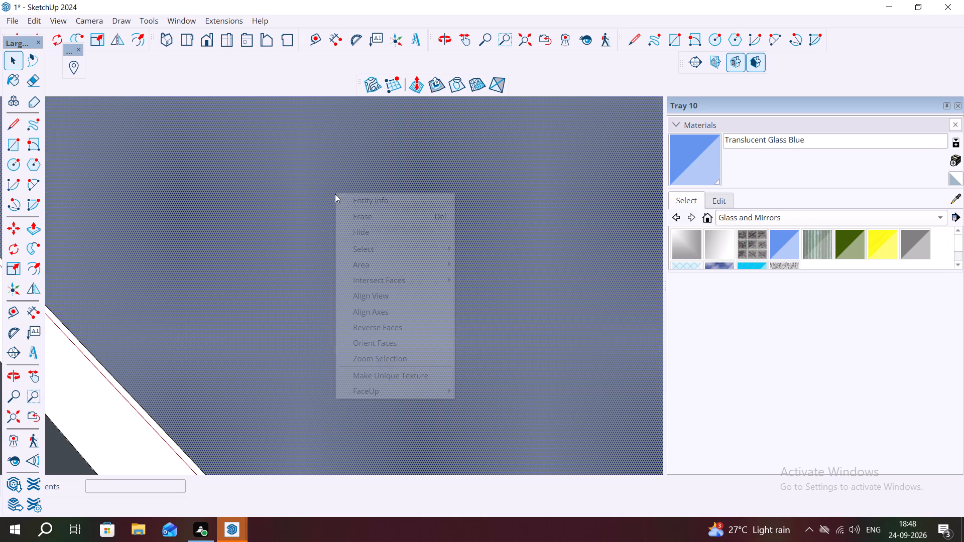
left_click(382, 326)
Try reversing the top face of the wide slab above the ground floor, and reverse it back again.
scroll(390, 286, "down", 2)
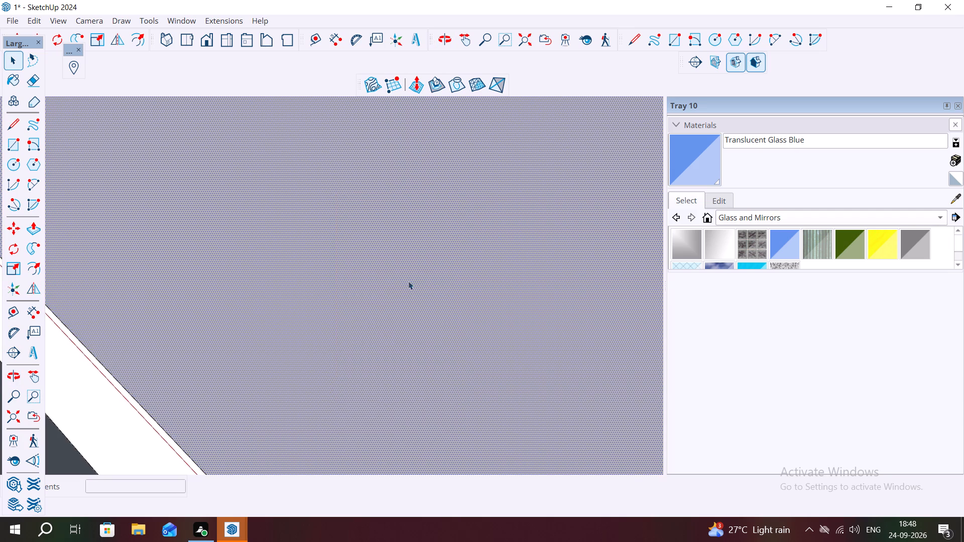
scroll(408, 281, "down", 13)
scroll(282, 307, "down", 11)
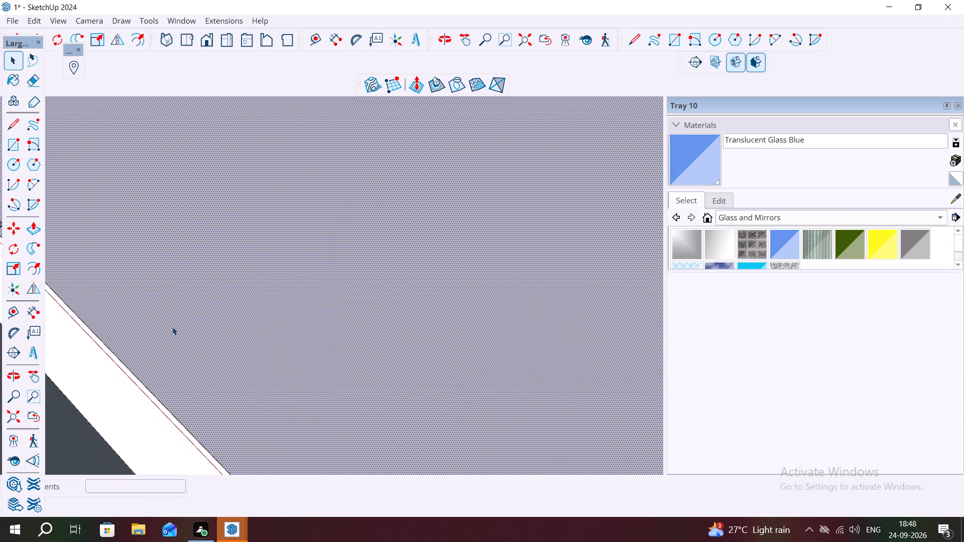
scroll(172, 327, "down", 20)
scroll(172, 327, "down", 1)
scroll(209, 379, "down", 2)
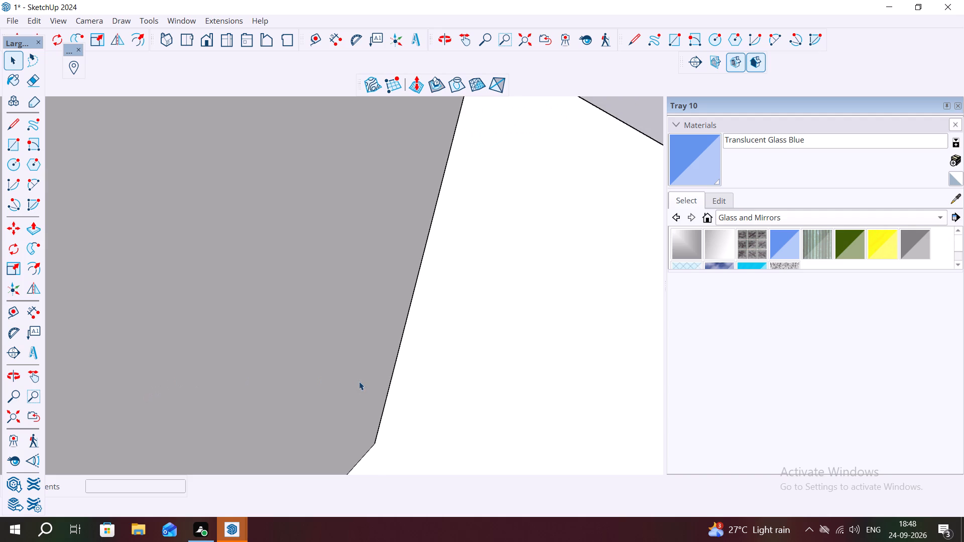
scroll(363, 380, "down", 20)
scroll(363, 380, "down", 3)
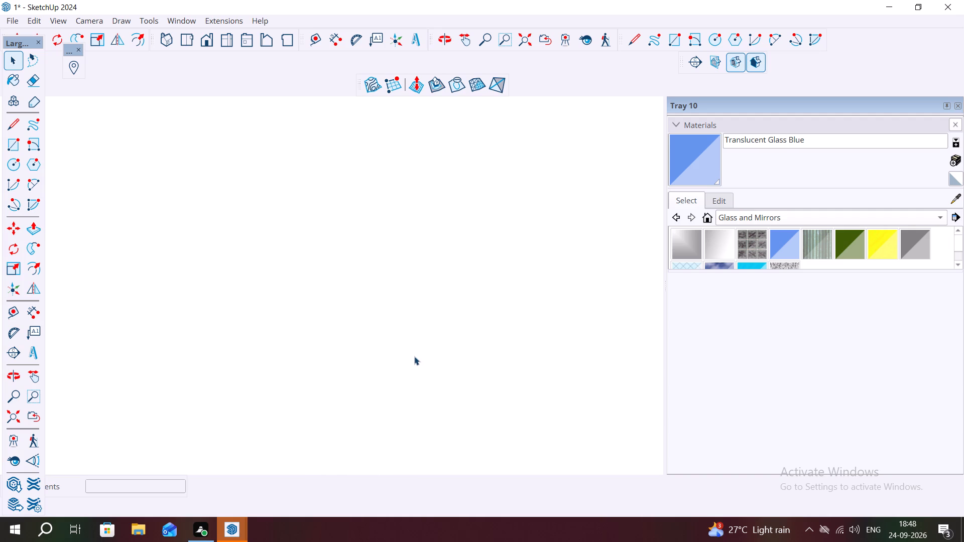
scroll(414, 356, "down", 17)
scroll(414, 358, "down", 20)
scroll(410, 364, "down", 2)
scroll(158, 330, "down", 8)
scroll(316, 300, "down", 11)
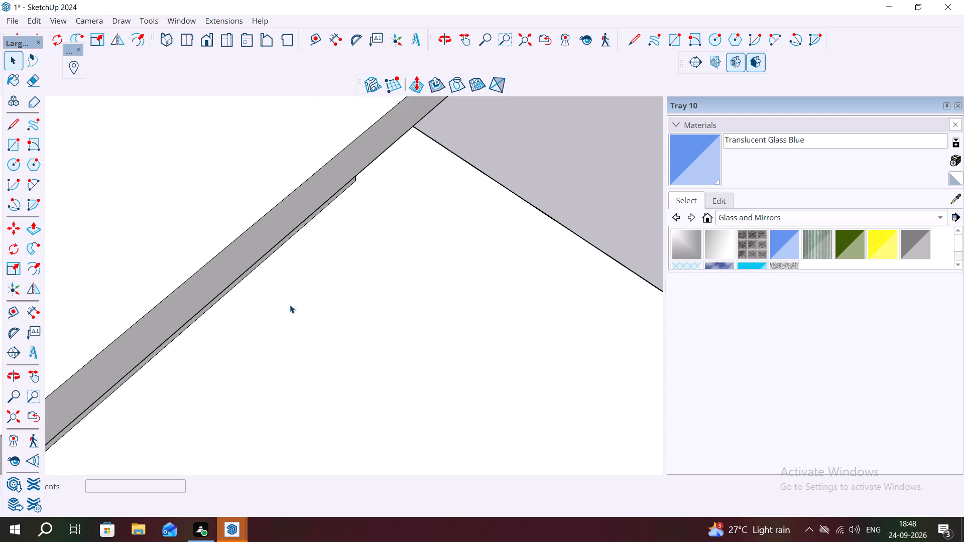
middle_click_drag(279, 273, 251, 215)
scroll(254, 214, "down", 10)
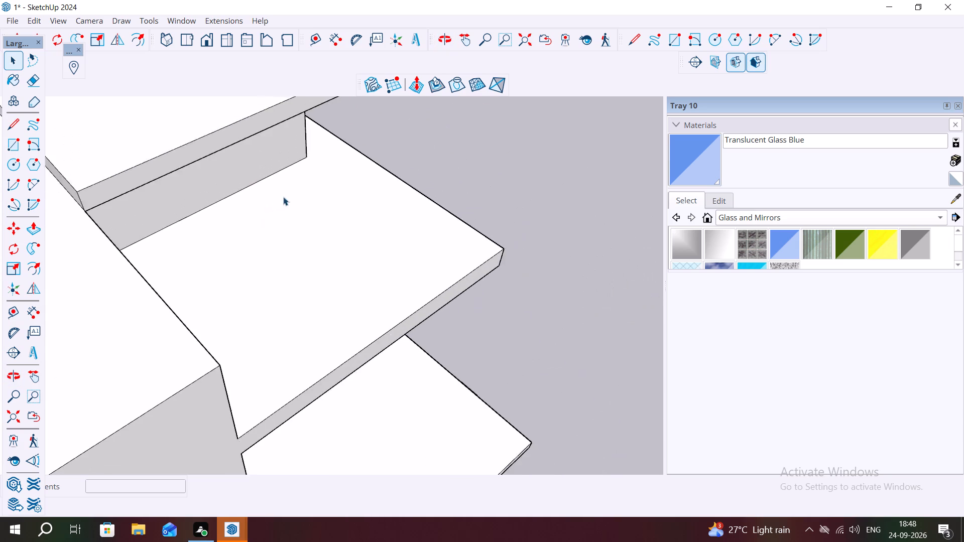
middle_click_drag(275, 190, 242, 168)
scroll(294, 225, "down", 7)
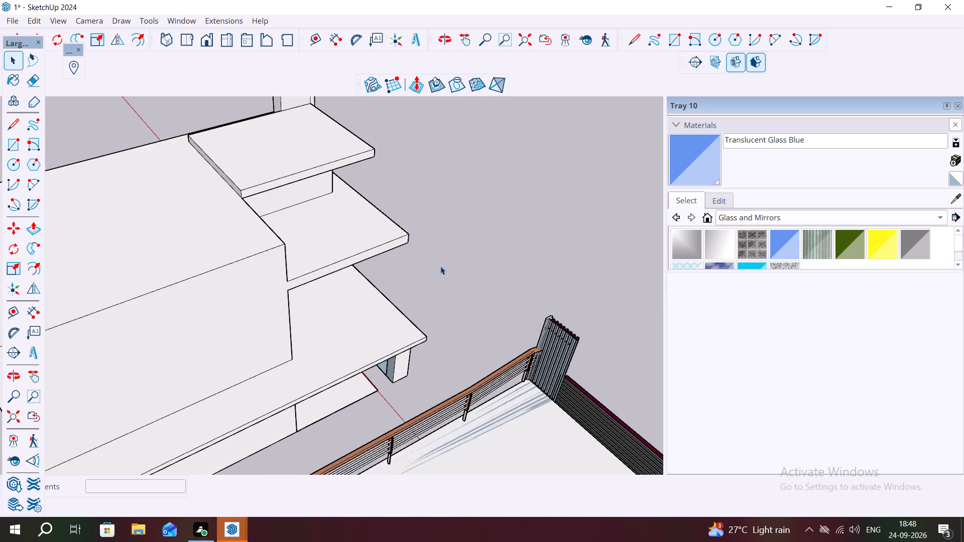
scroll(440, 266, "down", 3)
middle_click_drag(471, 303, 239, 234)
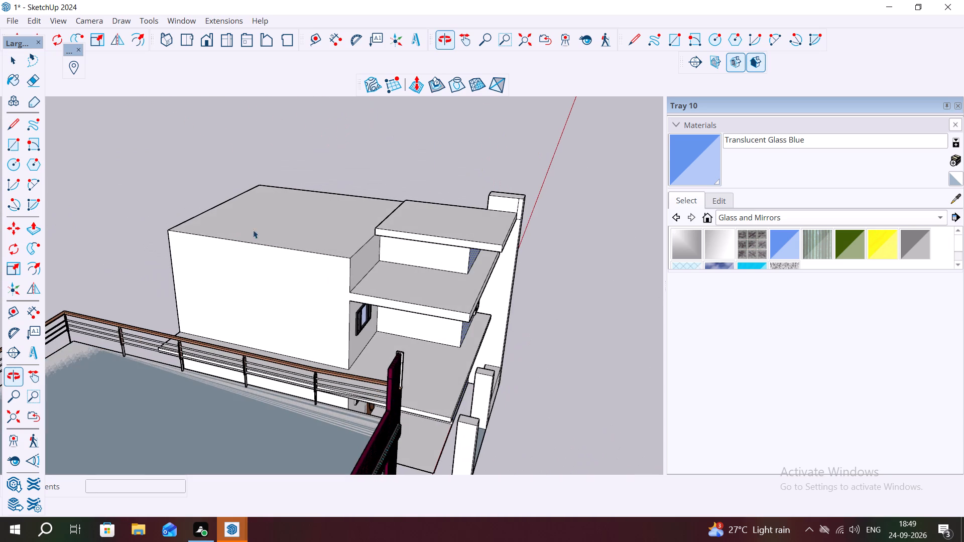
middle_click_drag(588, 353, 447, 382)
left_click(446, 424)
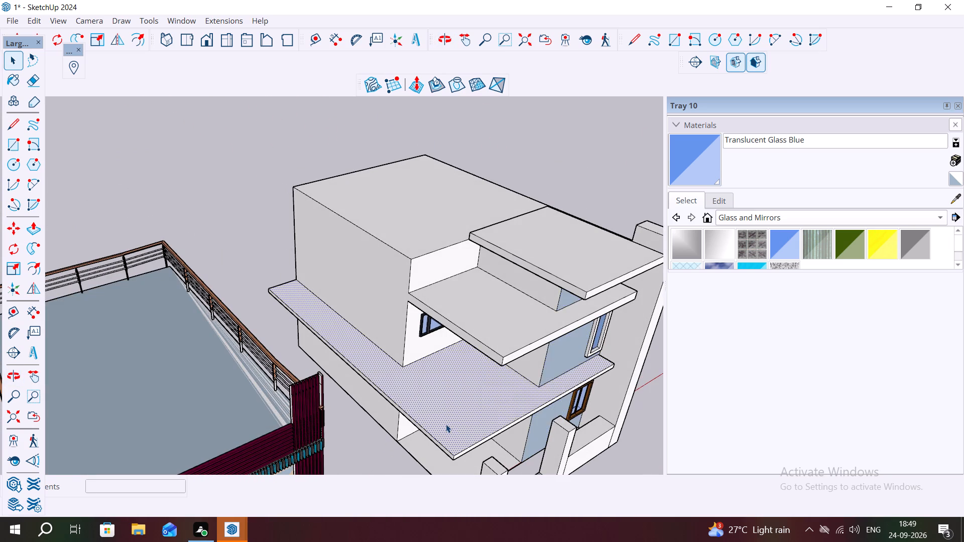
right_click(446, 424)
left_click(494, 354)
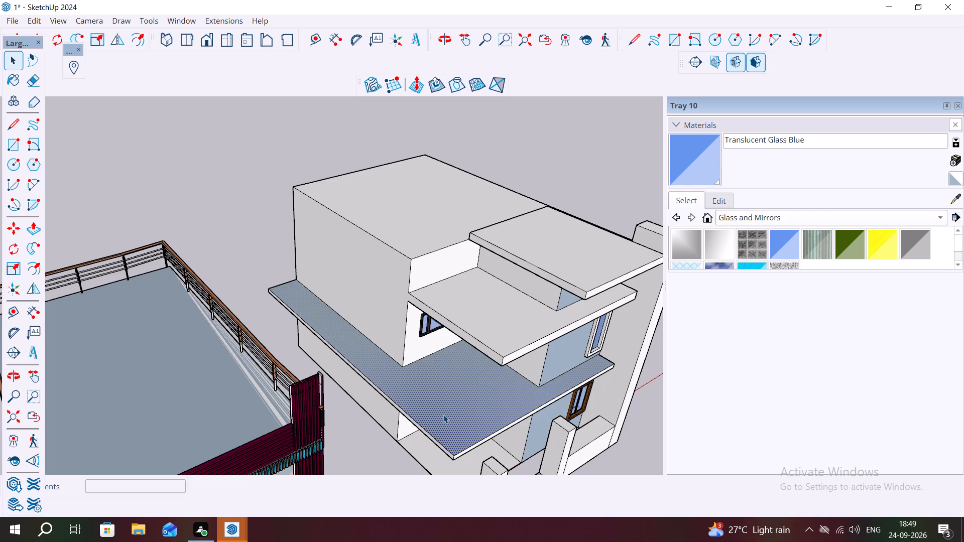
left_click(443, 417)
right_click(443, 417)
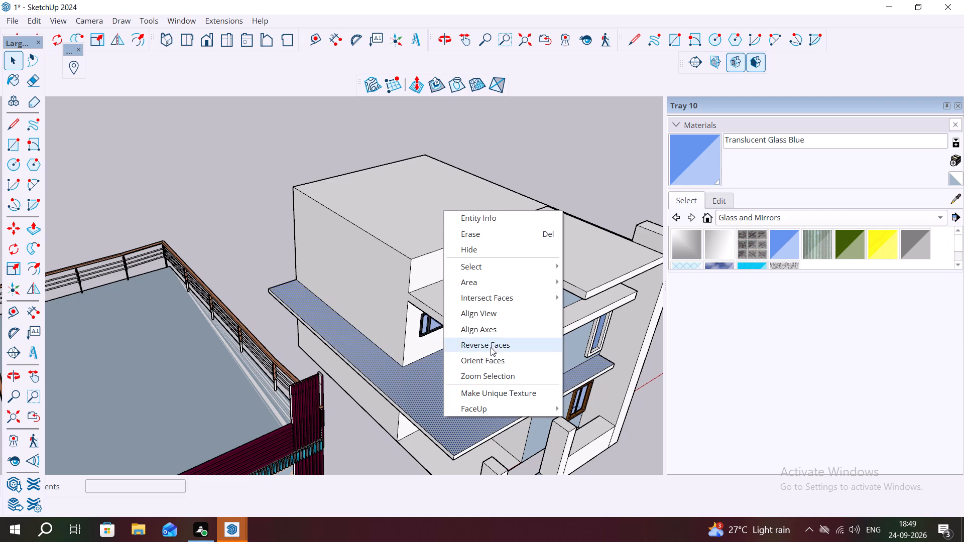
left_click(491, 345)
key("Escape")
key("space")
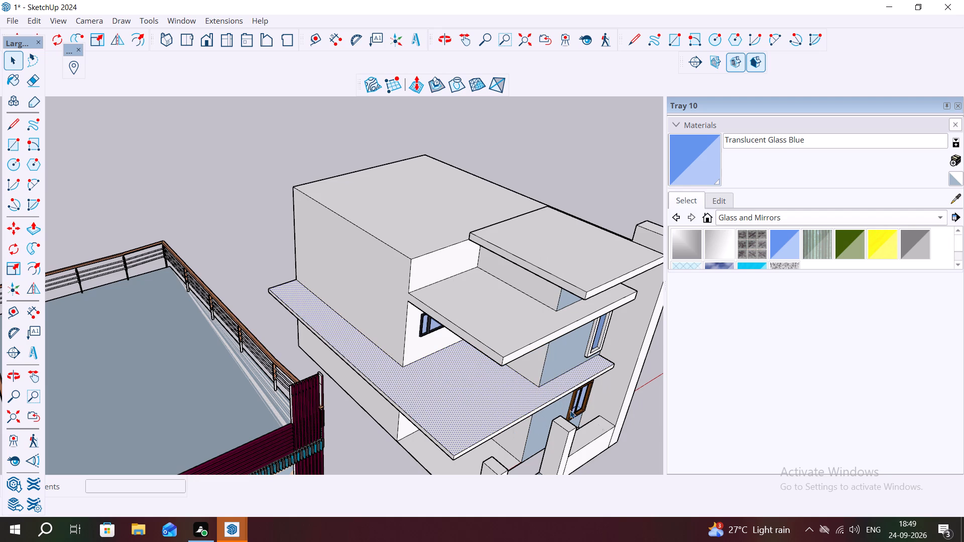
Reverse the front wall face of the projecting block, the one holding the tall upper window and the ground-floor window.
left_click(615, 420)
middle_click_drag(602, 438, 546, 405)
scroll(466, 368, "down", 3)
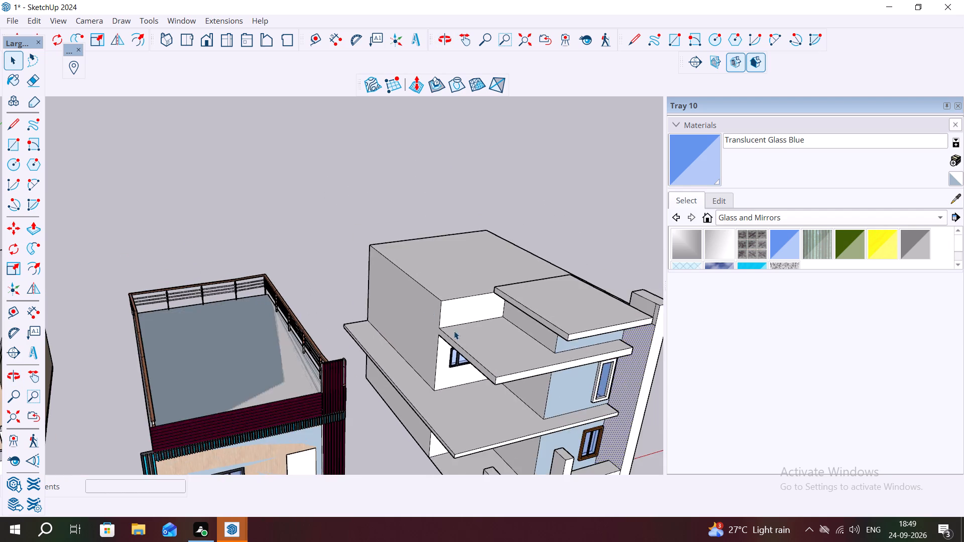
scroll(454, 331, "down", 4)
left_click(524, 365)
right_click(524, 365)
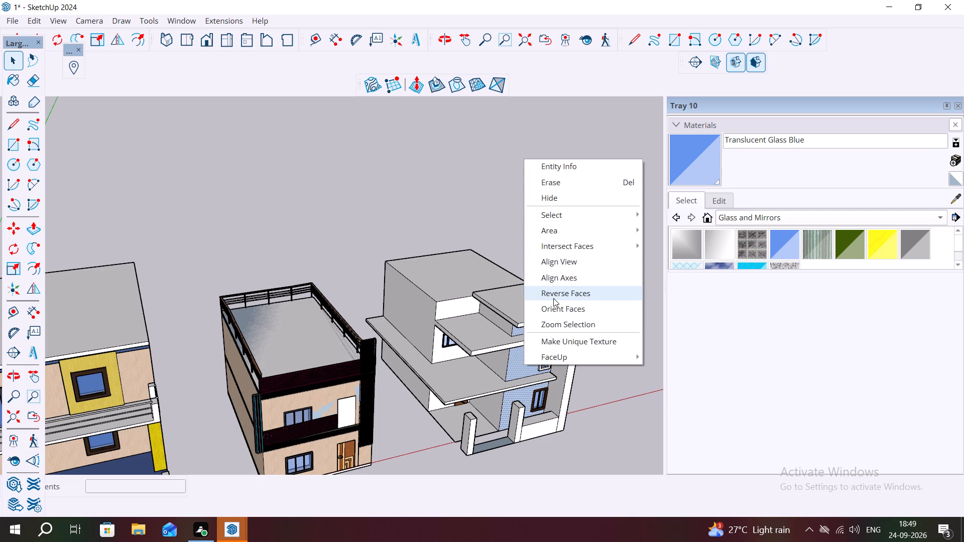
left_click(553, 298)
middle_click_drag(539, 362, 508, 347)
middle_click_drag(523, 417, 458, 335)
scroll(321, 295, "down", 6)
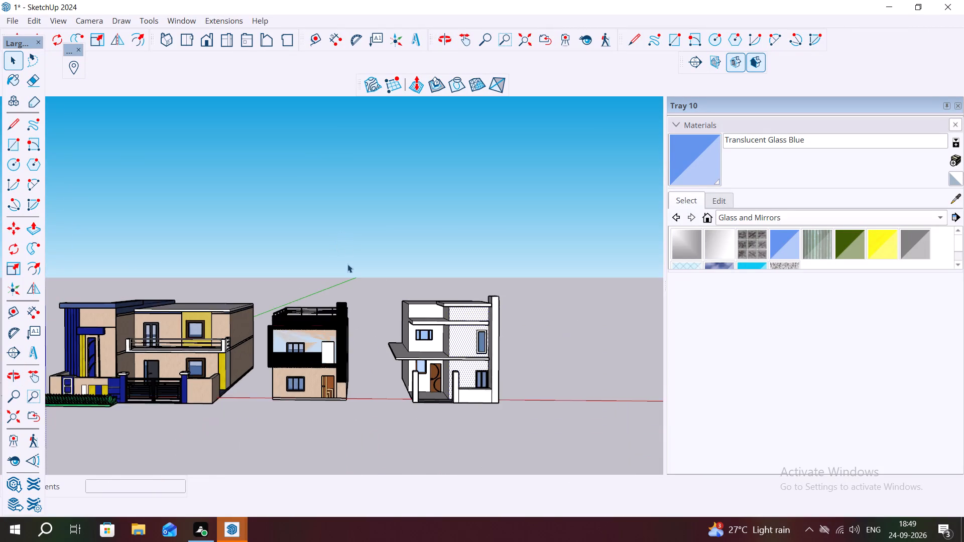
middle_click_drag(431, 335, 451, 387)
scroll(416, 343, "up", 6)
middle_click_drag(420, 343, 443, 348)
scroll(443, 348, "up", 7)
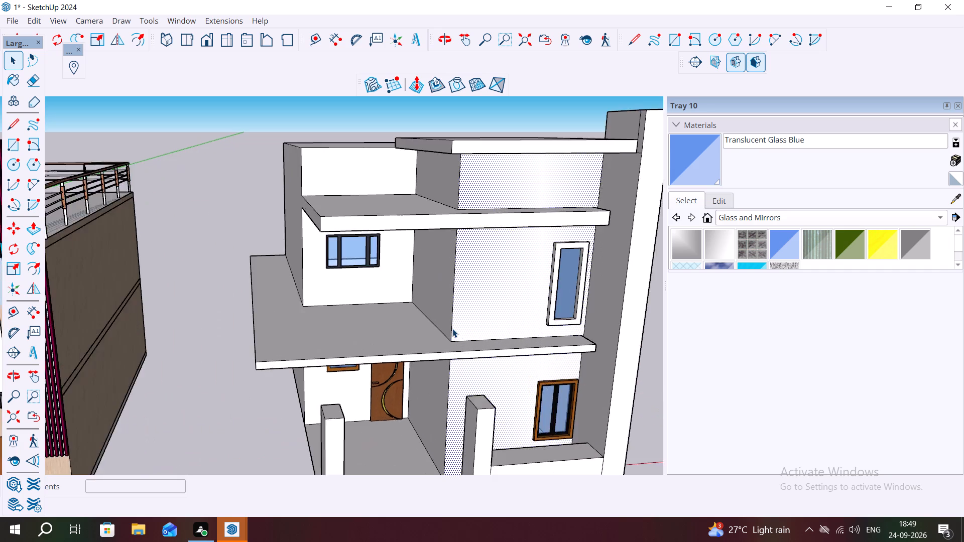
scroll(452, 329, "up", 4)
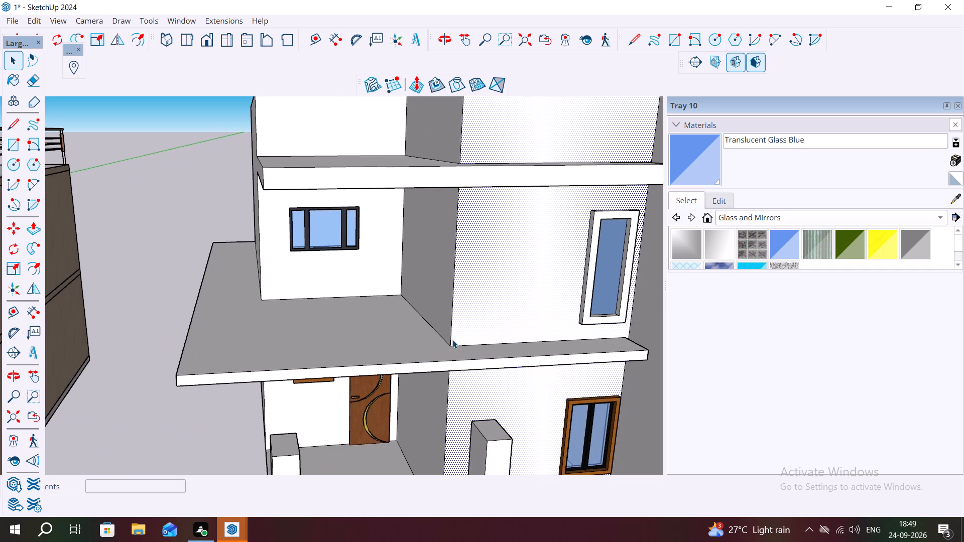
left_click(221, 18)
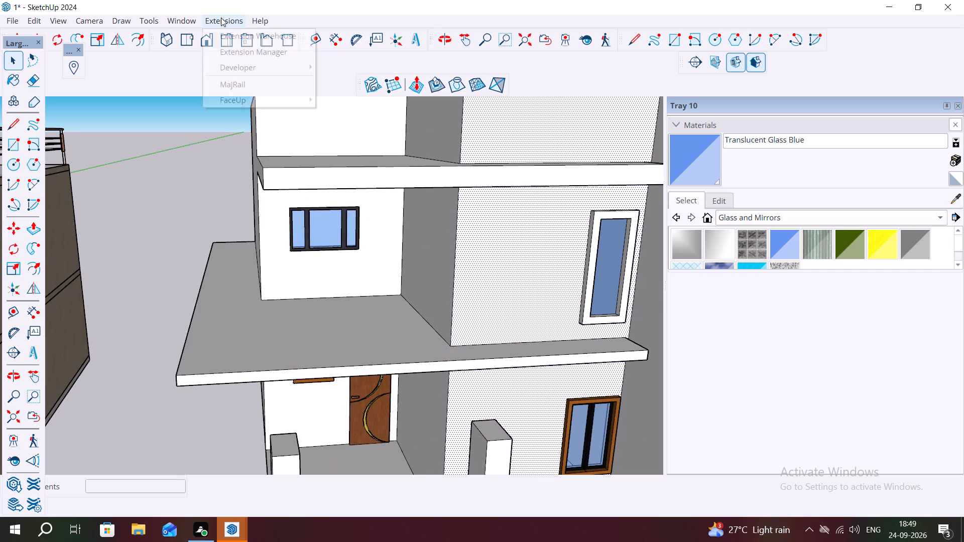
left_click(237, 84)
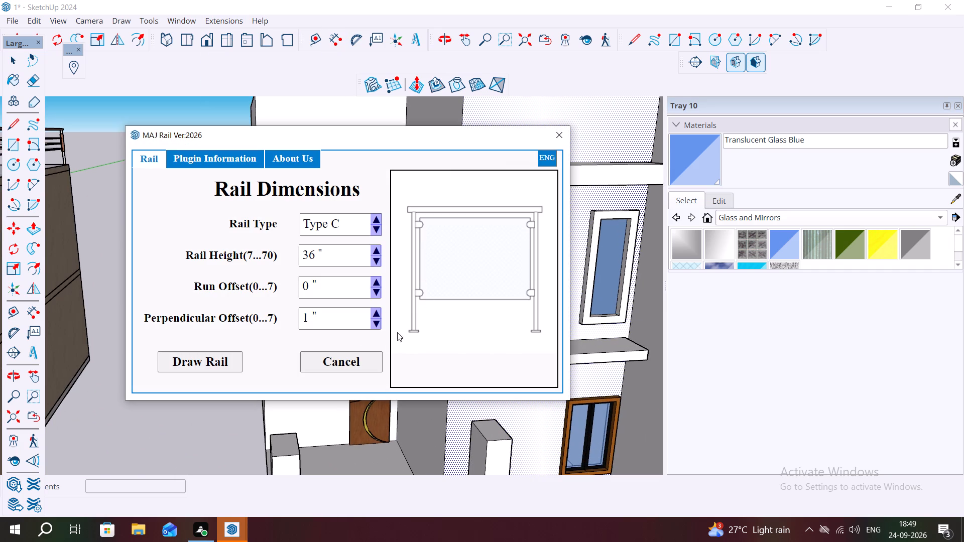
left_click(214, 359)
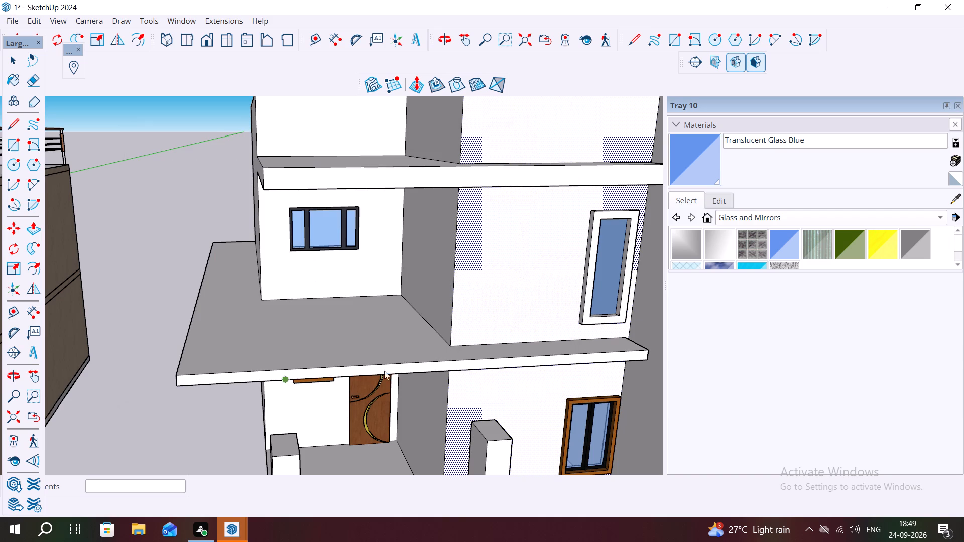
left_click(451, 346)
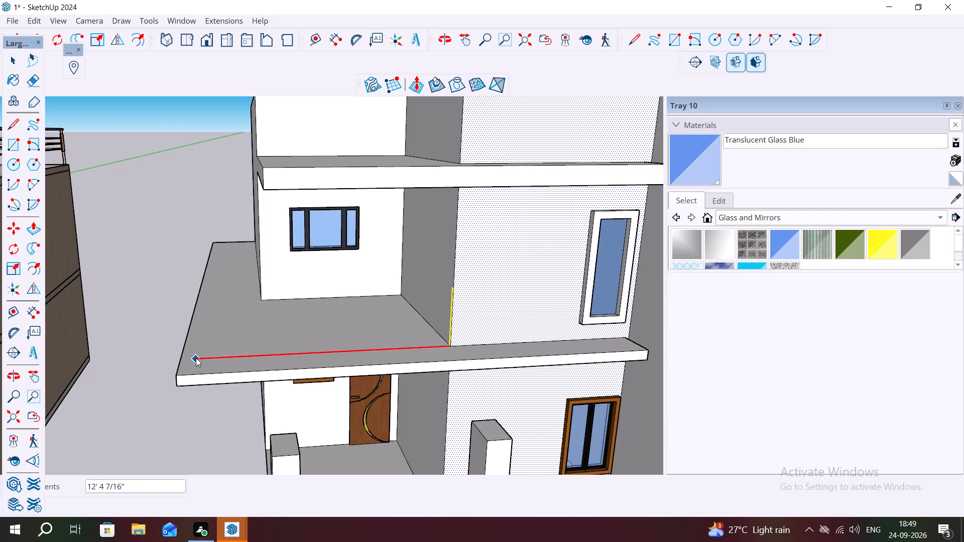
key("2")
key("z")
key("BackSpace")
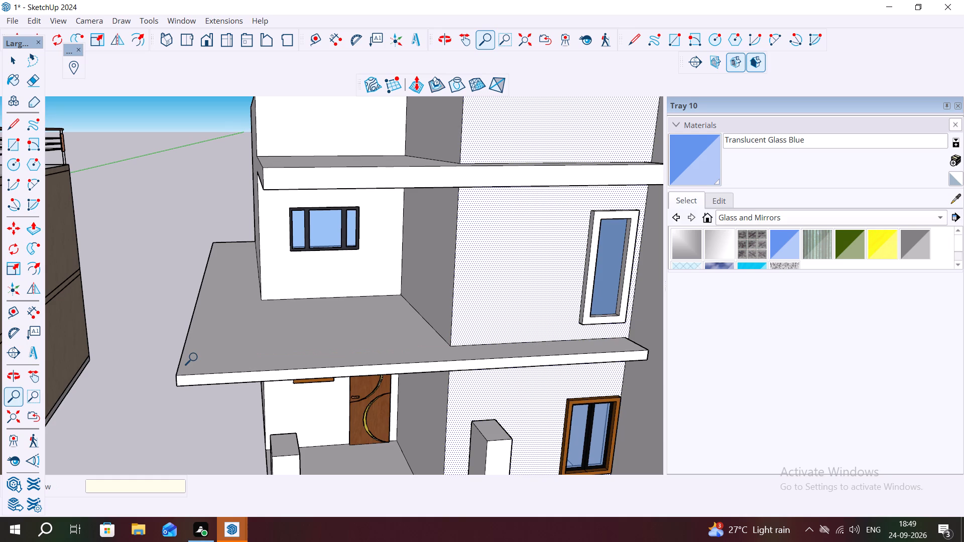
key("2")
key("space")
Start a MAJ Rail Type C railing, 36" high with 1" perpendicular offset, about 12' along the balcony front from the wall corner, in 2 segments.
left_click(215, 20)
left_click(229, 85)
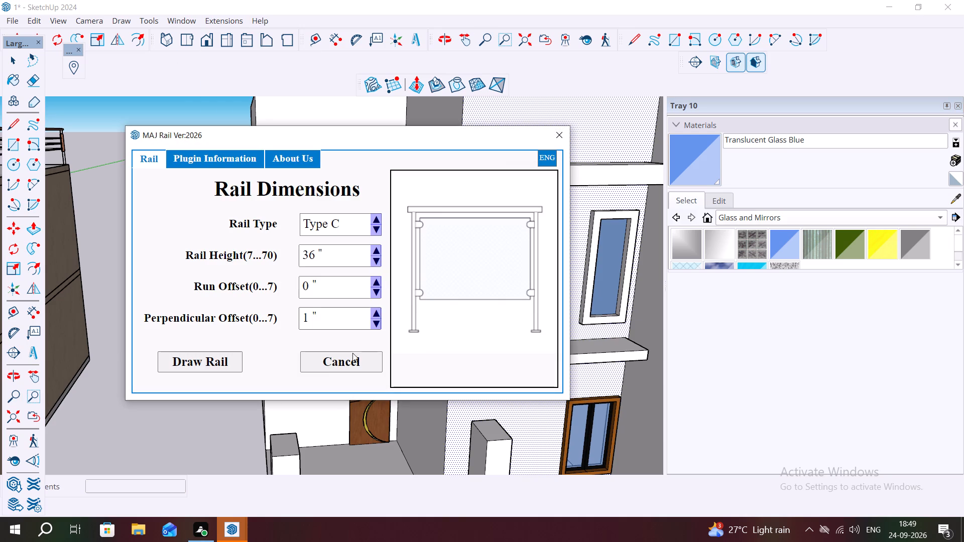
left_click(217, 362)
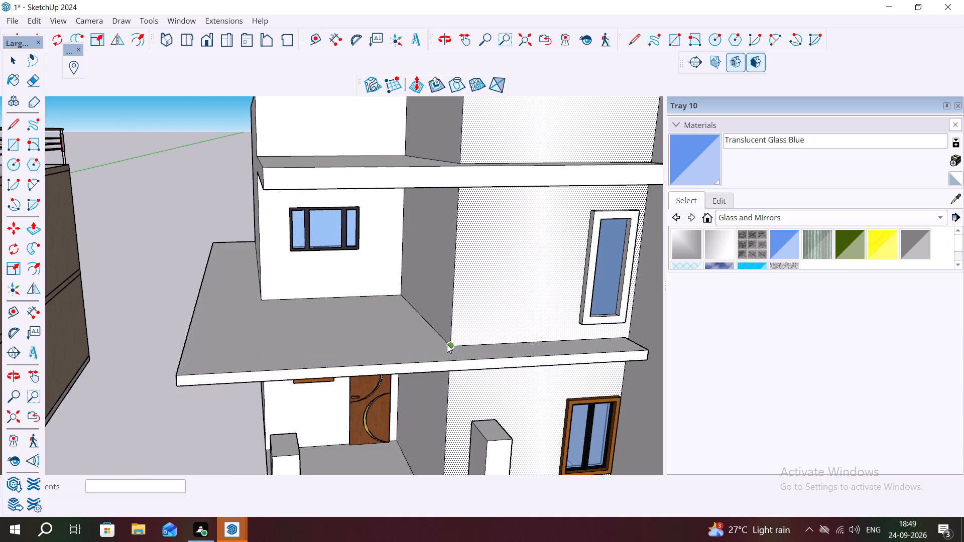
left_click(447, 344)
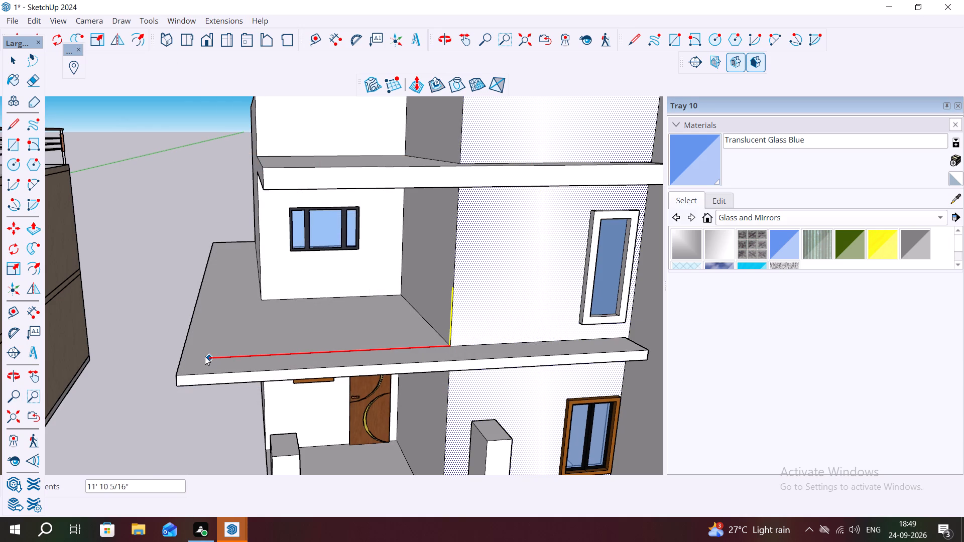
type("2x")
key("Return")
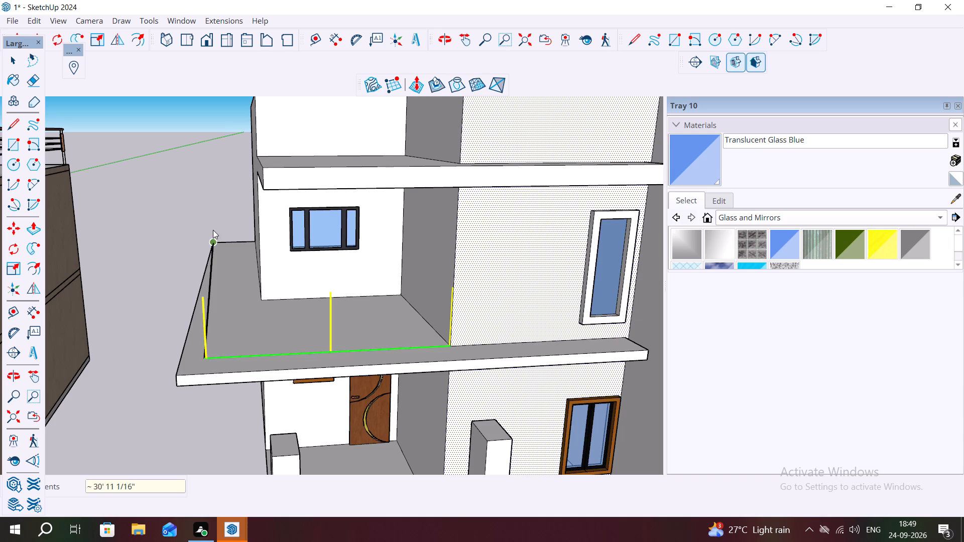
Continue the rail path about 31' along the balcony's long side to the slab's back edge, divided into 4 segments.
middle_click_drag(219, 237, 232, 270)
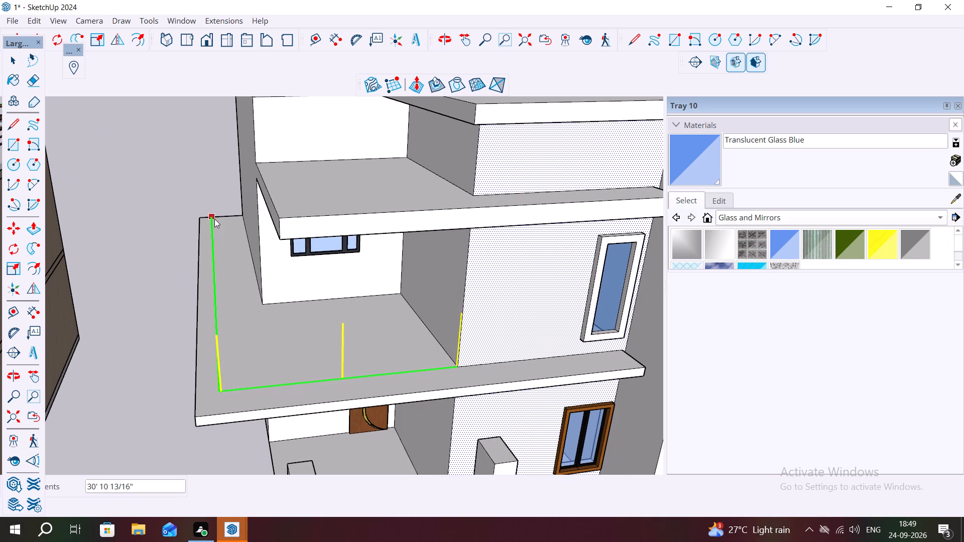
type("4x")
key("Return")
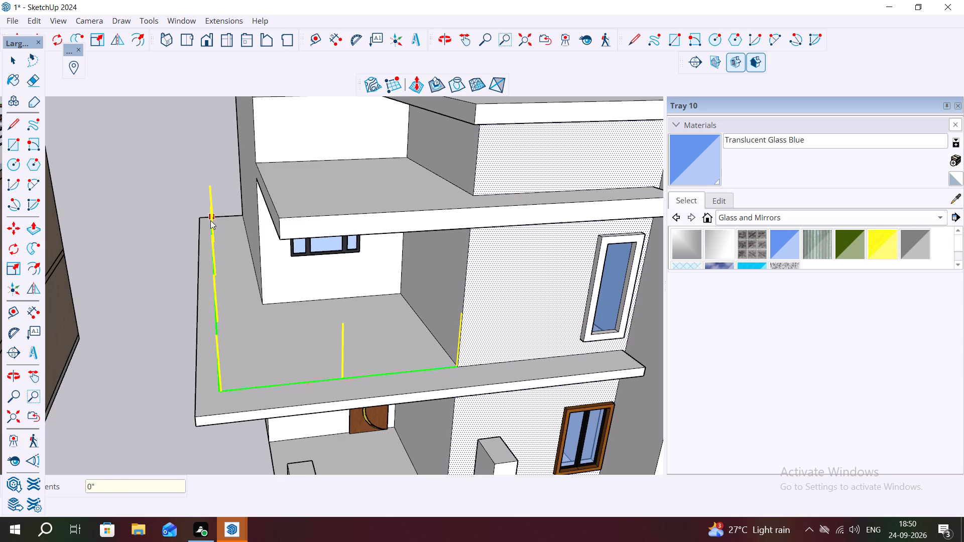
Run the rail path 2' 11" along the slab's back edge to the building corner as 1 segment and finish the railing.
scroll(208, 215, "up", 16)
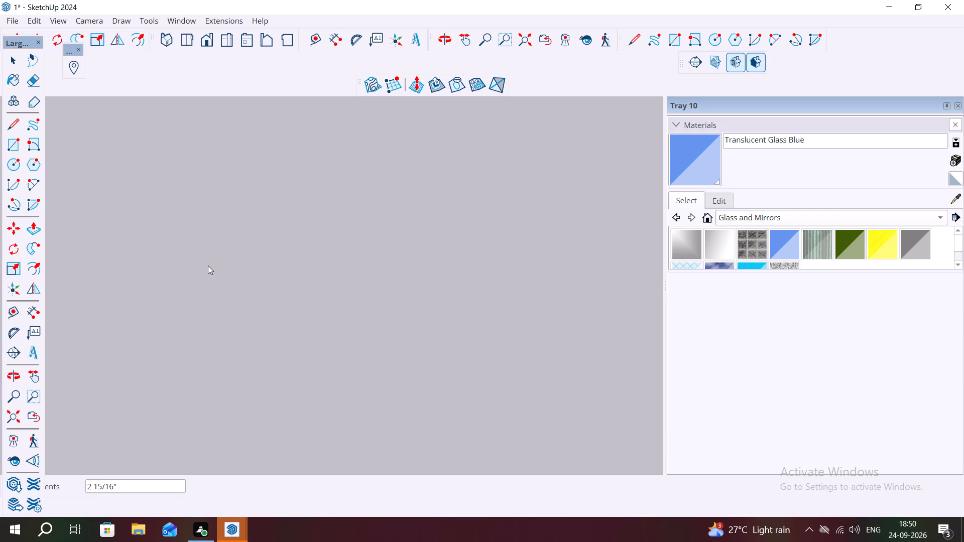
scroll(208, 265, "down", 5)
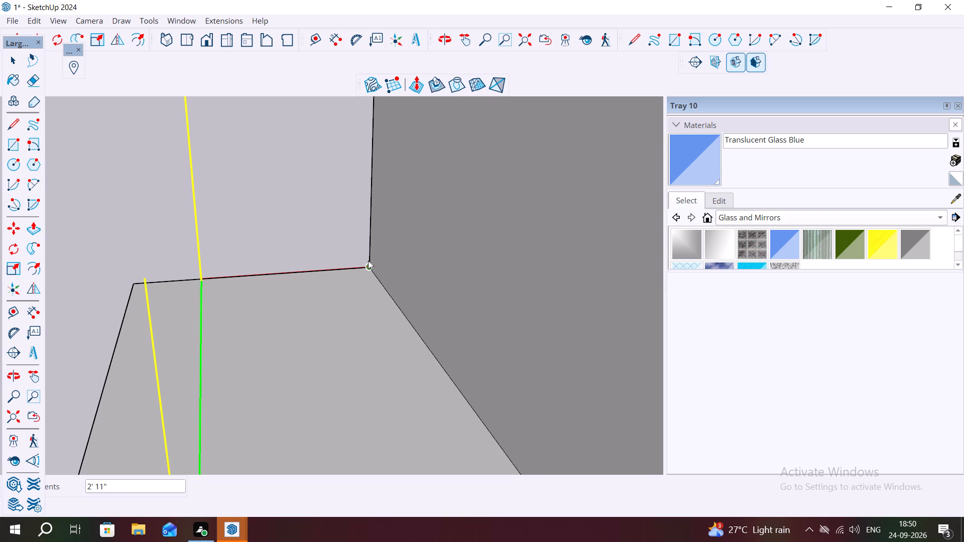
type("1x")
key("Return")
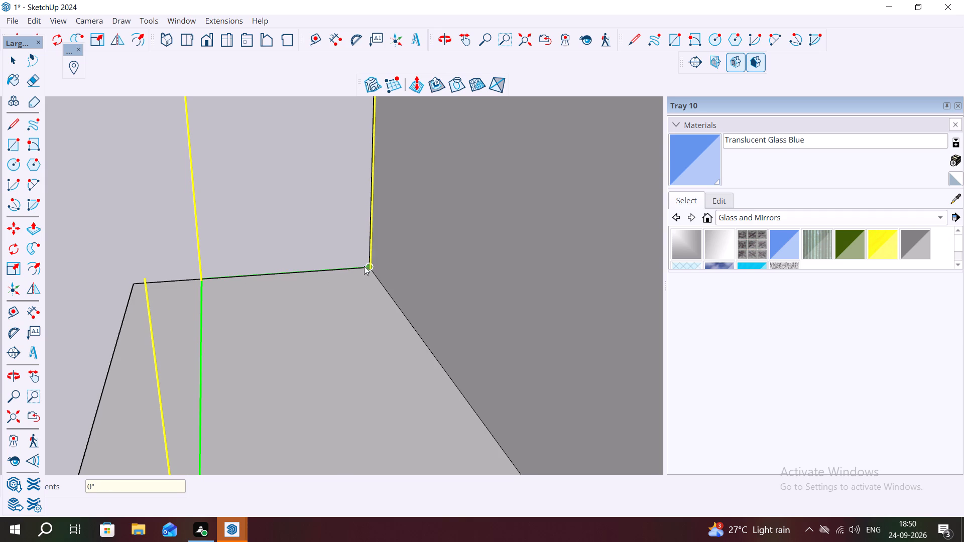
double_click(369, 267)
double_click(369, 267)
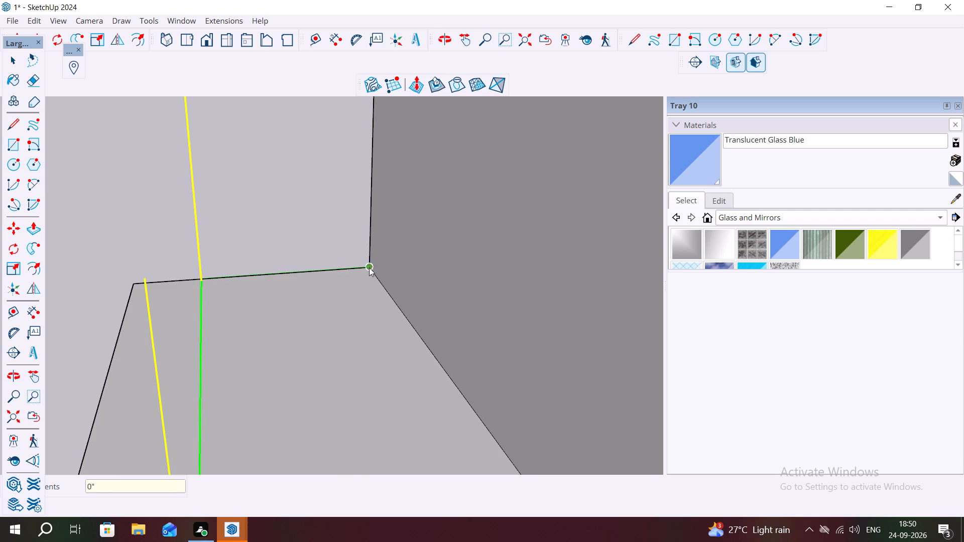
double_click(366, 266)
scroll(364, 263, "down", 7)
scroll(282, 285, "down", 3)
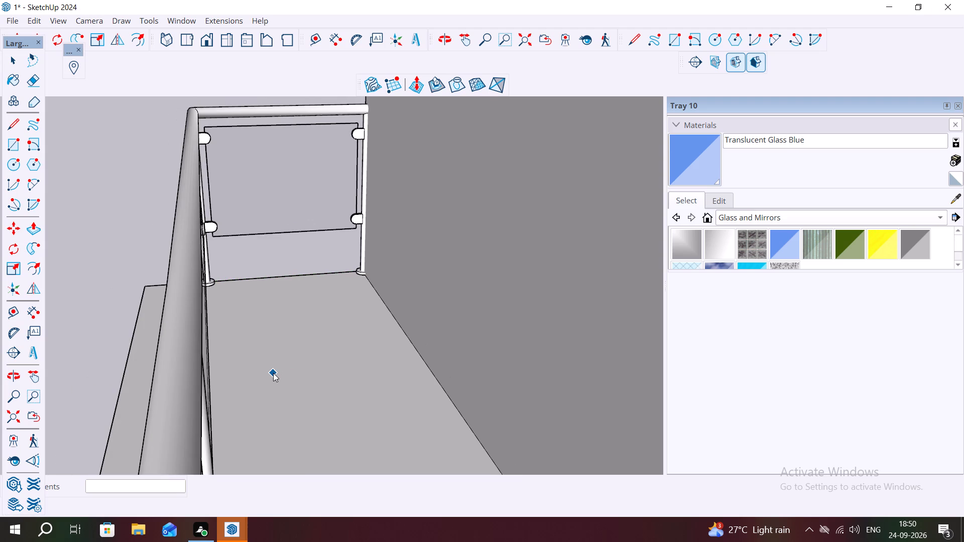
scroll(276, 341, "down", 5)
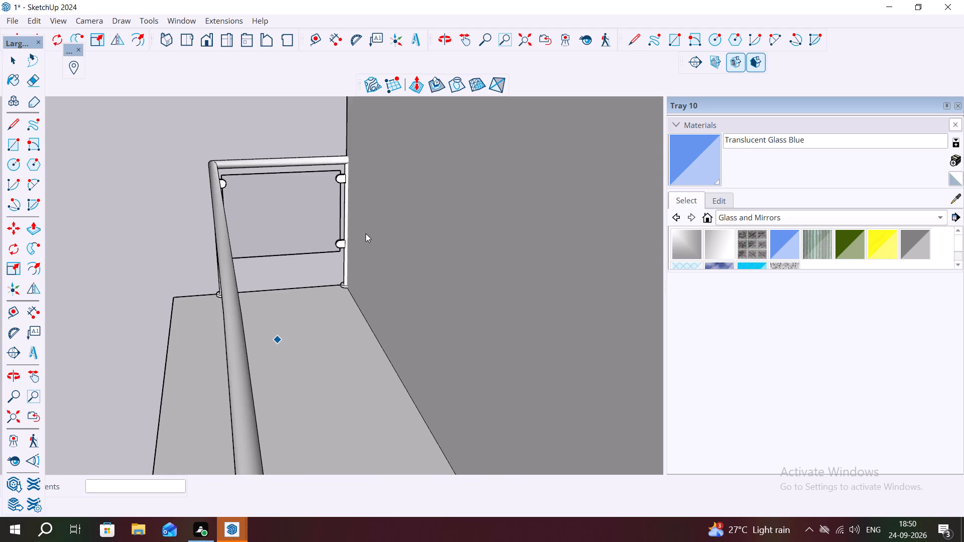
scroll(366, 233, "down", 6)
scroll(286, 182, "up", 1)
scroll(274, 185, "down", 7)
scroll(279, 206, "up", 1)
scroll(279, 208, "down", 6)
scroll(275, 291, "down", 3)
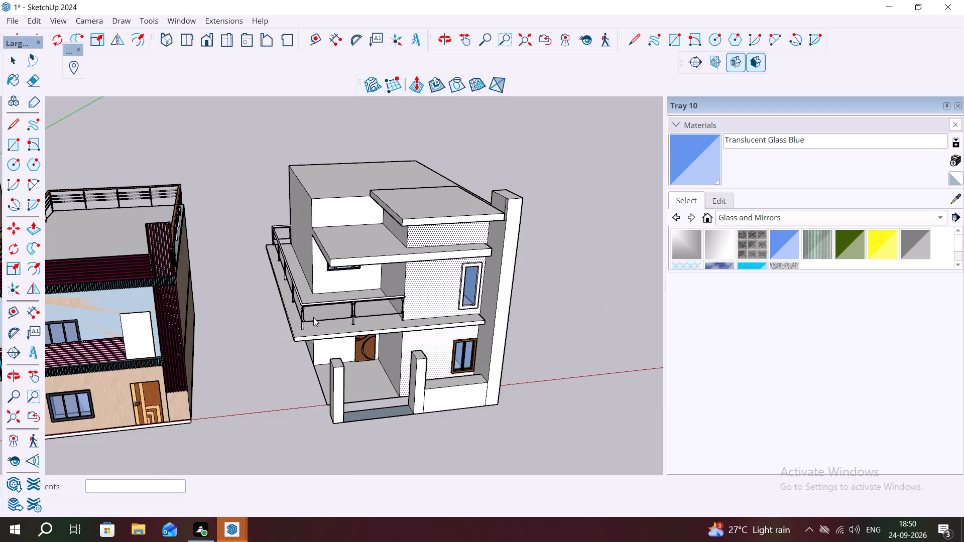
middle_click_drag(320, 317, 397, 248)
scroll(346, 308, "down", 4)
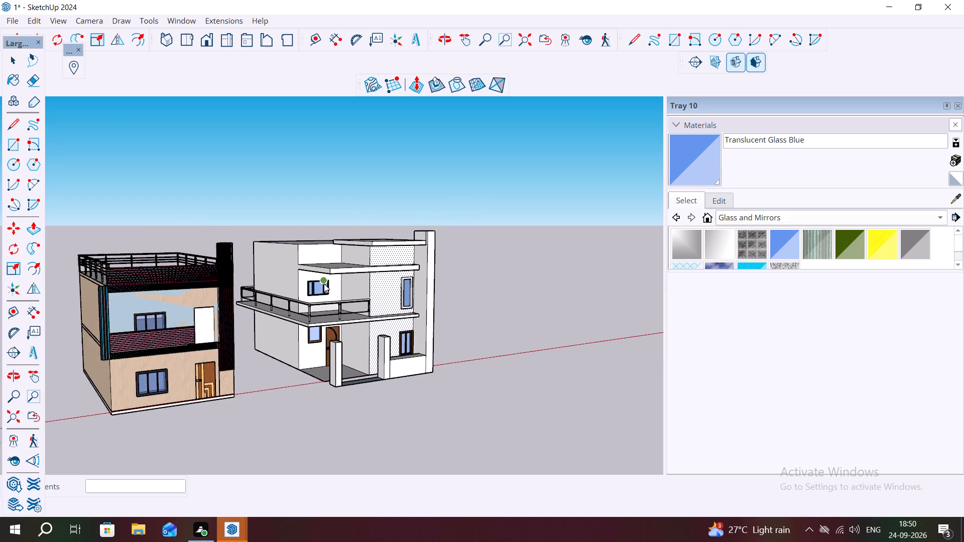
scroll(324, 284, "down", 2)
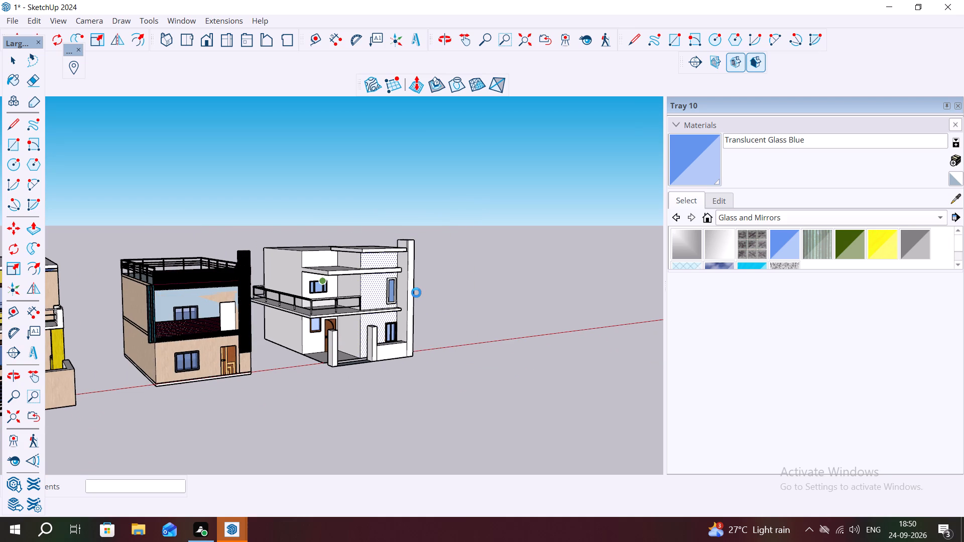
key("Escape")
key("space")
Erase the vertical edges separating the low boundary wall's front face from the short gate pillar and the tall pillar.
scroll(350, 347, "up", 5)
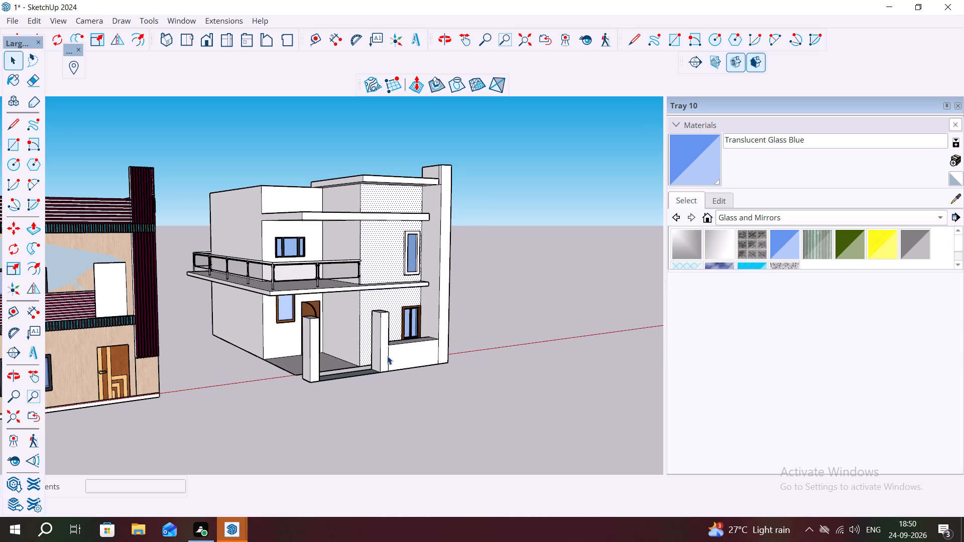
left_click(387, 356)
key("Delete")
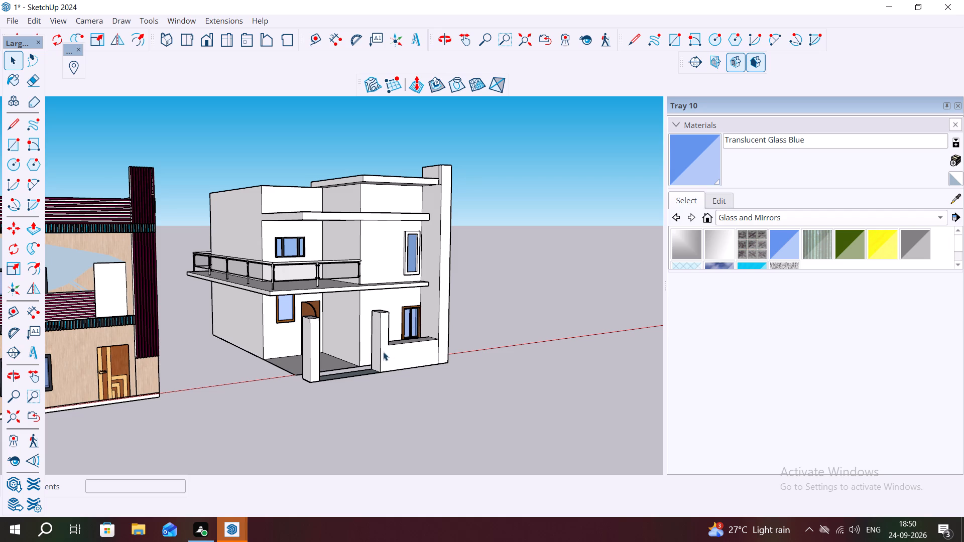
scroll(374, 352, "up", 1)
middle_click_drag(374, 352, 300, 326)
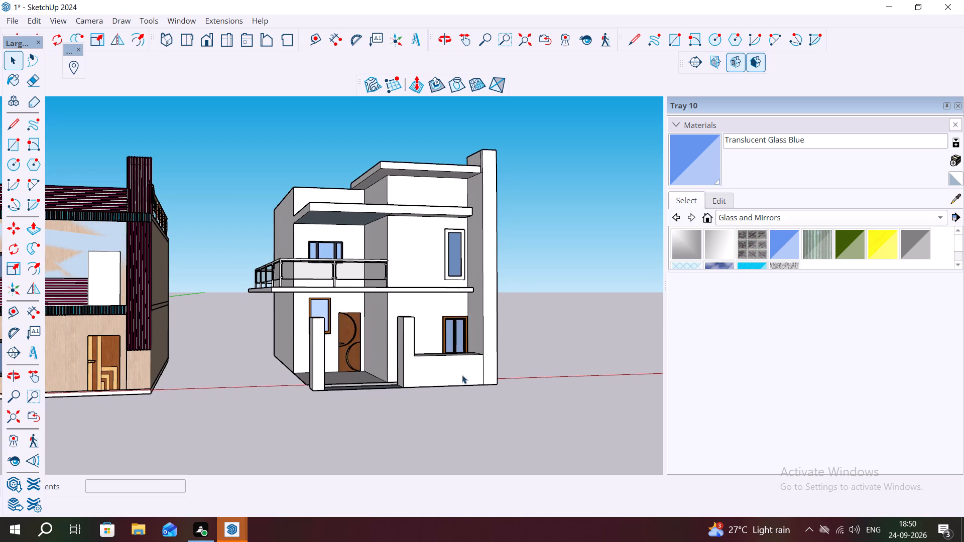
left_click(483, 371)
key("Delete")
Erase the stray vertical edge on the tall pillar's inner face above the top roof slab.
middle_click_drag(472, 343, 449, 341)
middle_click_drag(553, 143, 593, 209)
scroll(358, 17, "up", 12)
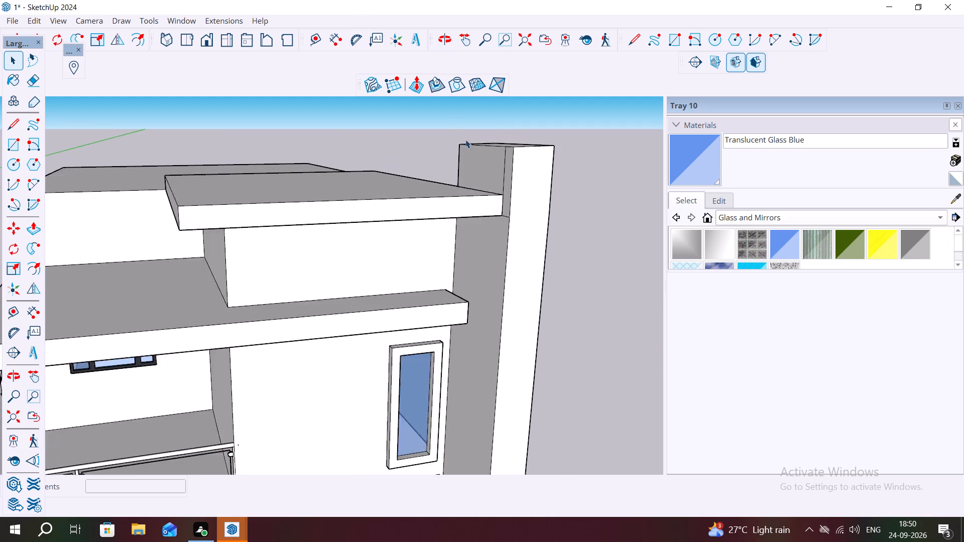
scroll(465, 140, "up", 3)
middle_click_drag(490, 187, 536, 211)
left_click(542, 223)
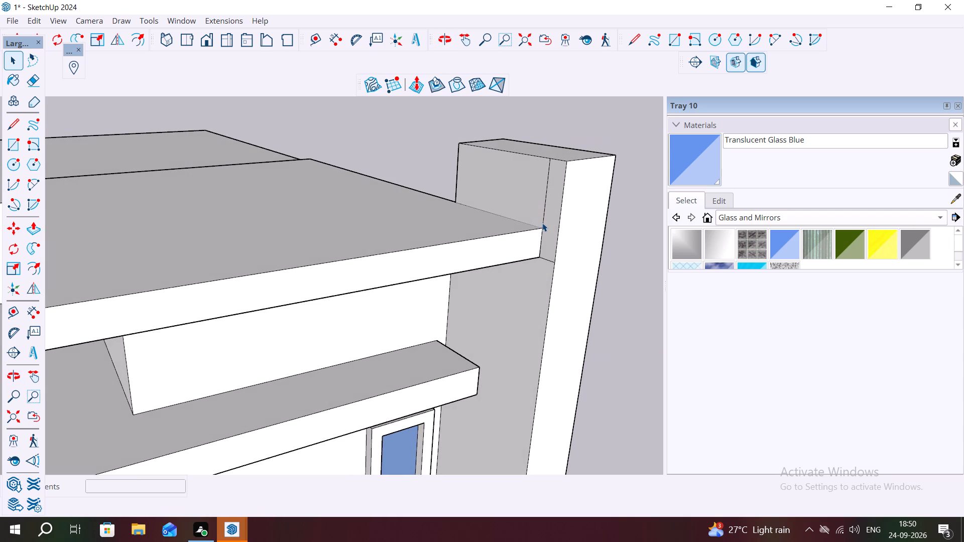
key("Delete")
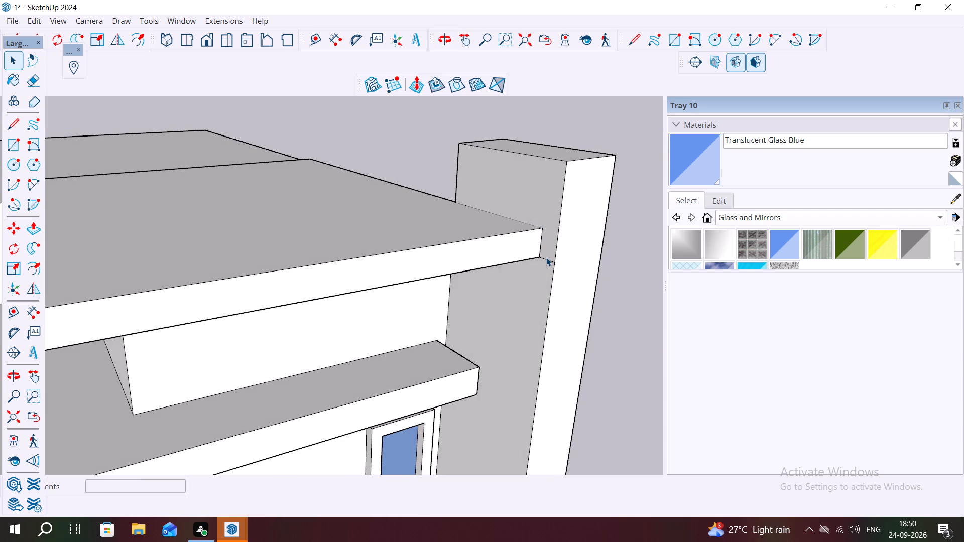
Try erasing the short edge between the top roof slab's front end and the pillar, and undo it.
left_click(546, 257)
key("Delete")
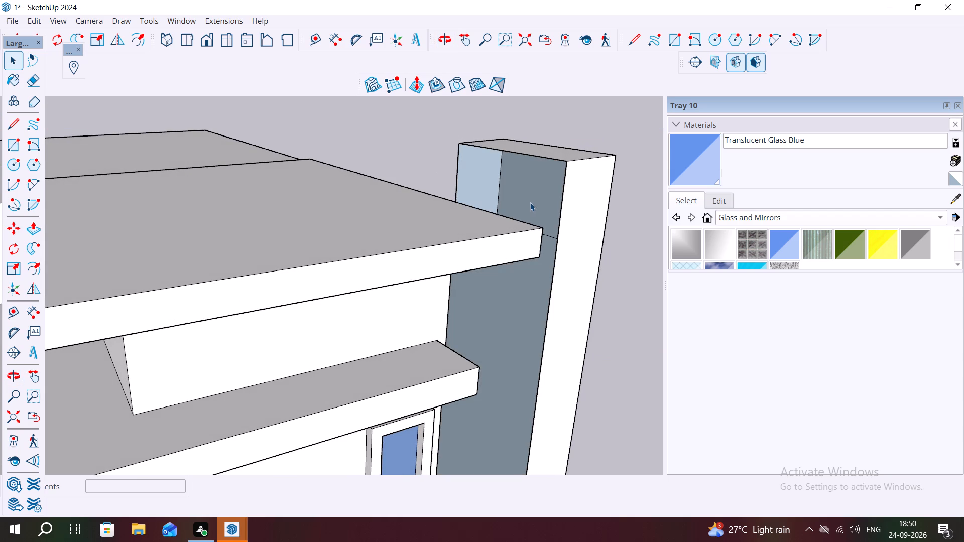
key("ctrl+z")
Examine the tall pillar, side wall, roof slabs and front of the white building from several angles.
middle_click_drag(587, 217, 201, 150)
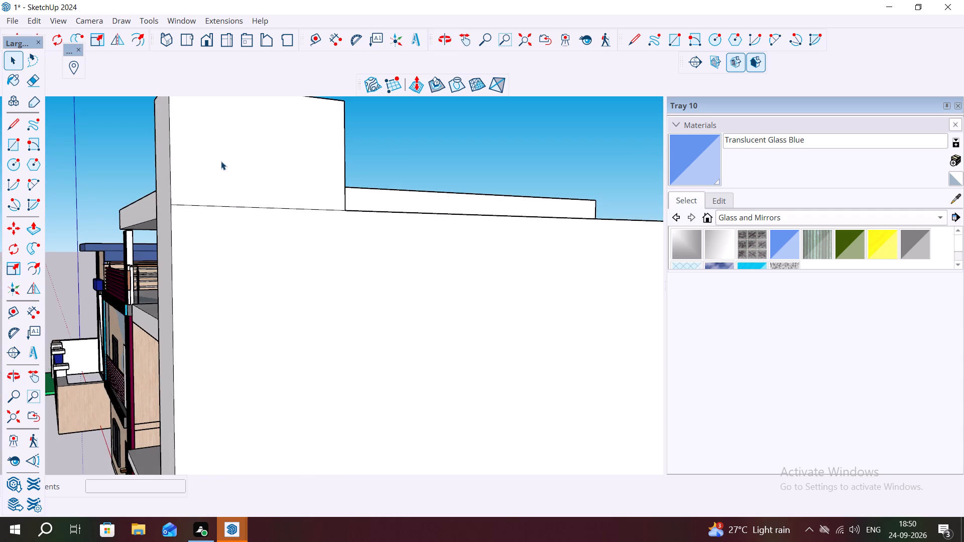
middle_click_drag(249, 166, 346, 198)
scroll(358, 207, "down", 5)
scroll(317, 228, "down", 1)
key("Escape")
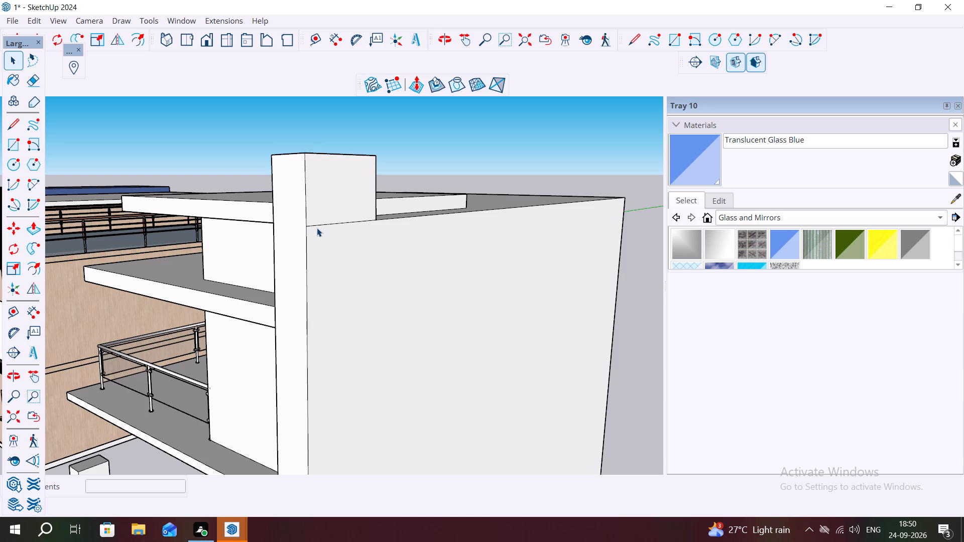
scroll(537, 142, "down", 3)
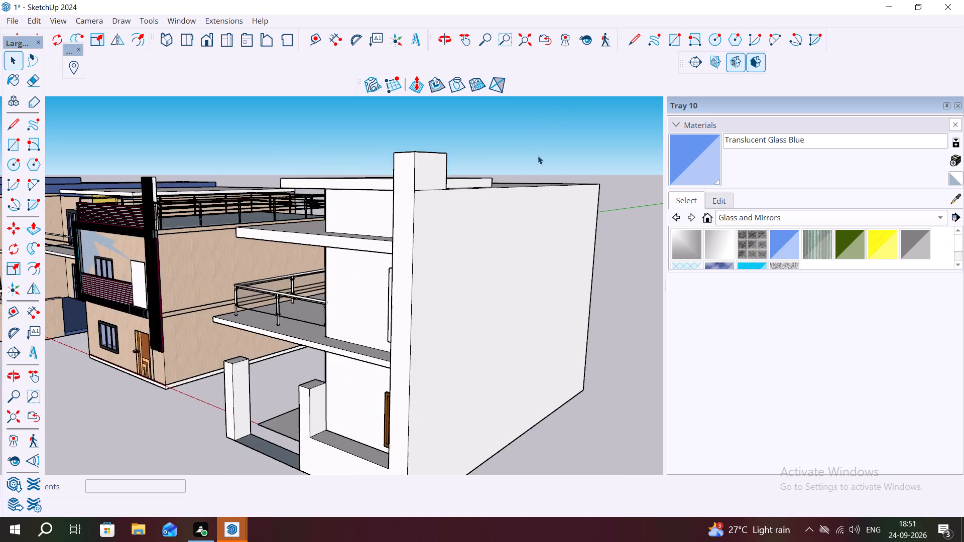
scroll(538, 156, "down", 3)
middle_click_drag(507, 221, 576, 241)
scroll(555, 233, "down", 3)
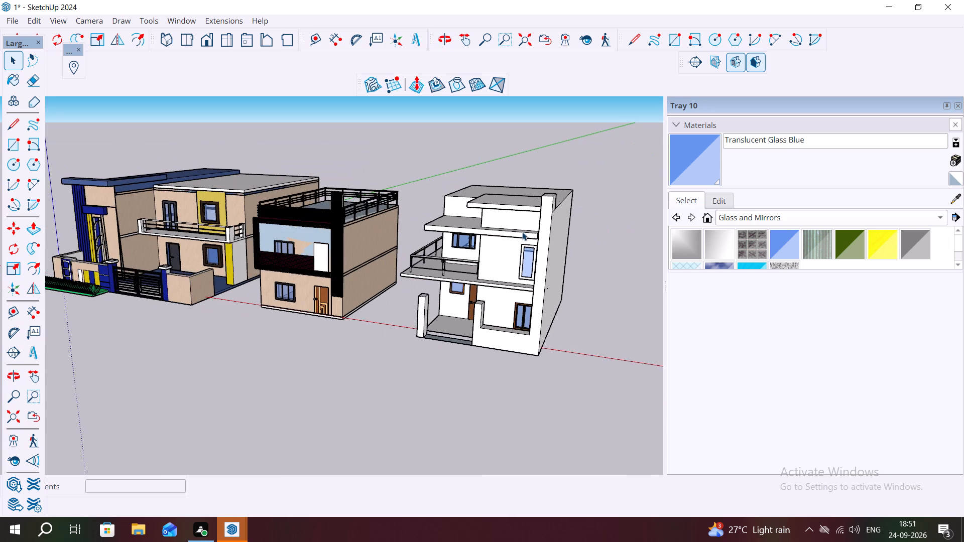
middle_click_drag(530, 233, 579, 229)
scroll(579, 230, "up", 1)
middle_click_drag(512, 248, 548, 237)
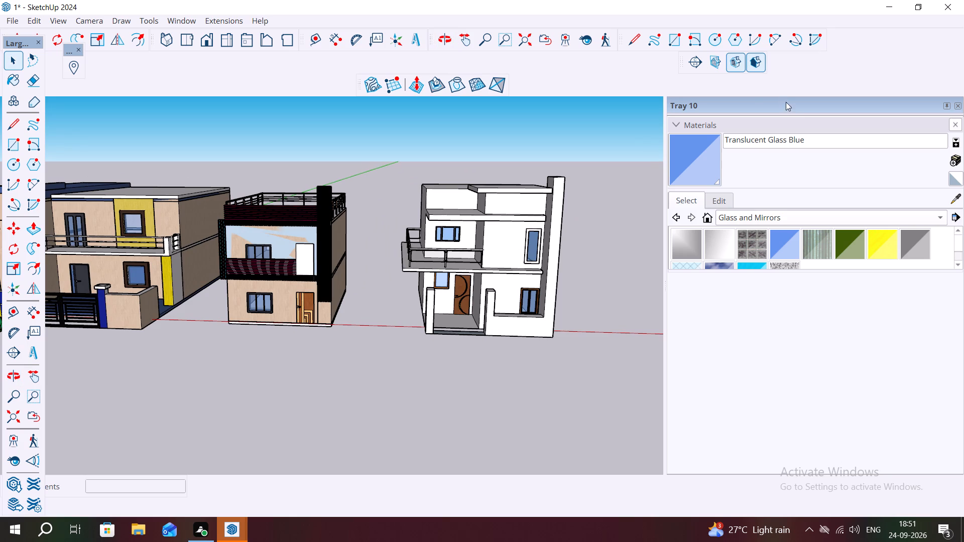
middle_click_drag(499, 225, 474, 299)
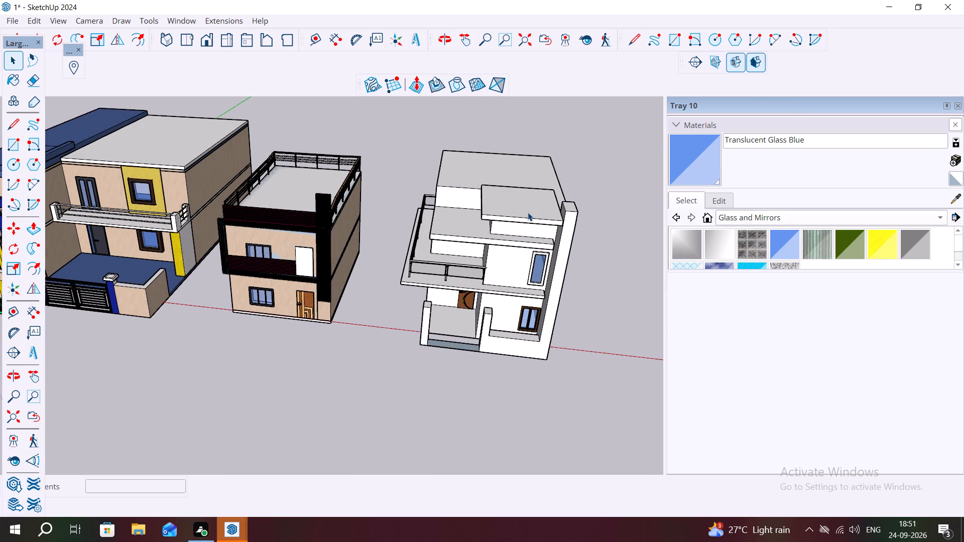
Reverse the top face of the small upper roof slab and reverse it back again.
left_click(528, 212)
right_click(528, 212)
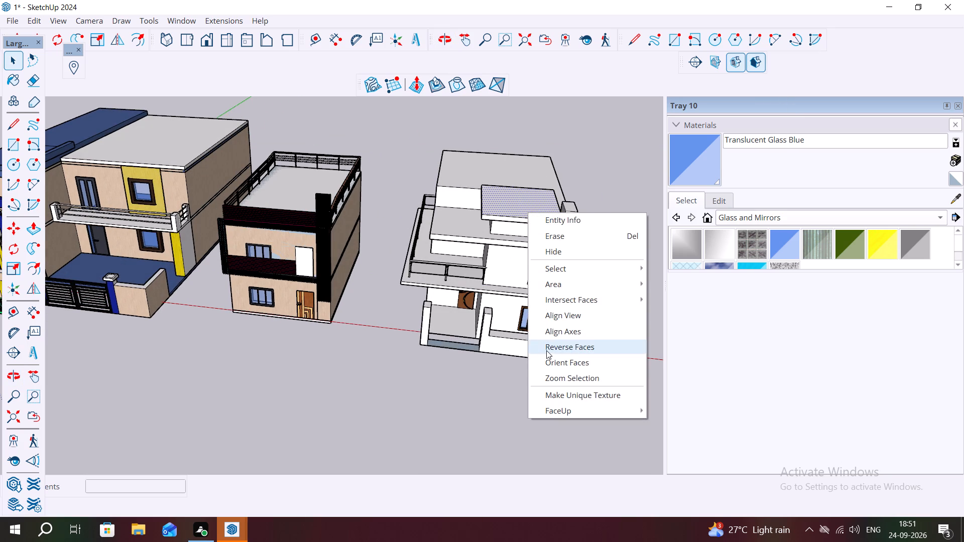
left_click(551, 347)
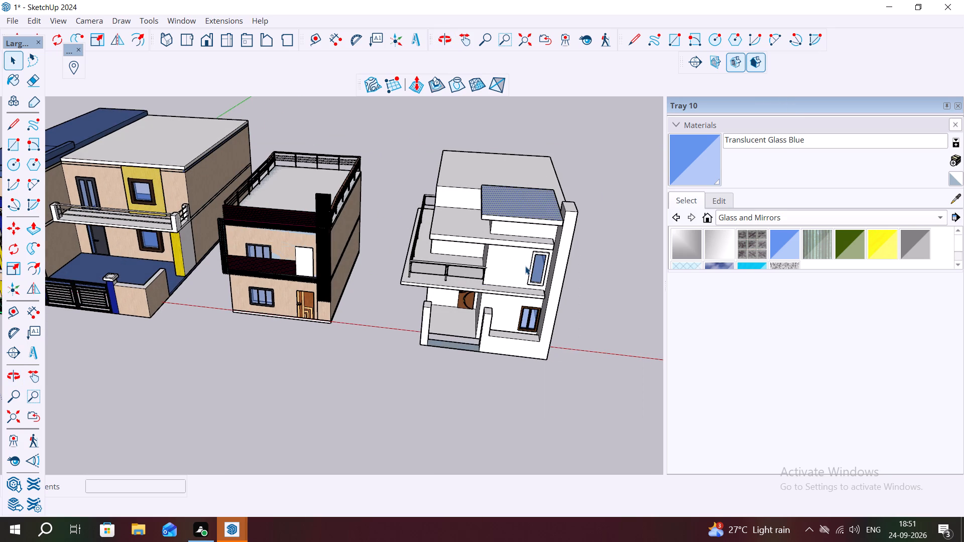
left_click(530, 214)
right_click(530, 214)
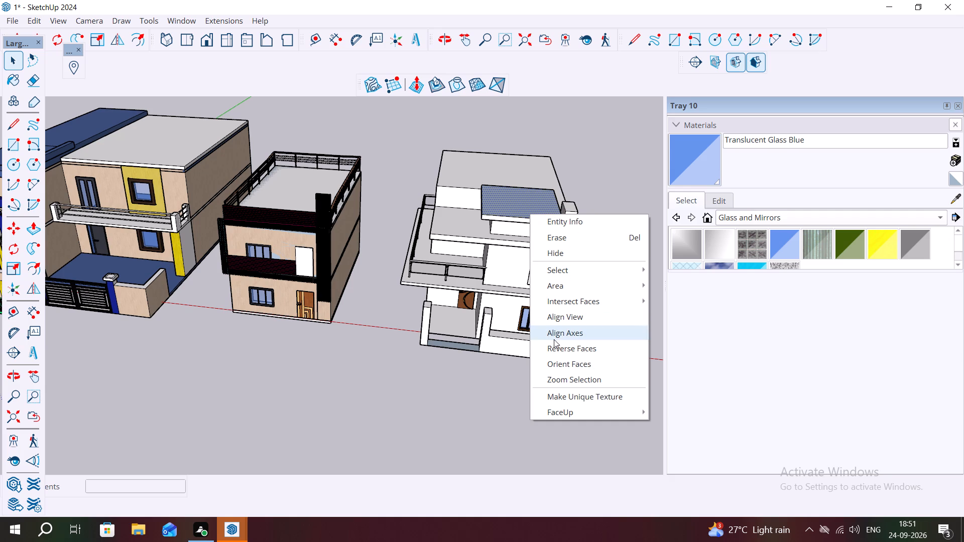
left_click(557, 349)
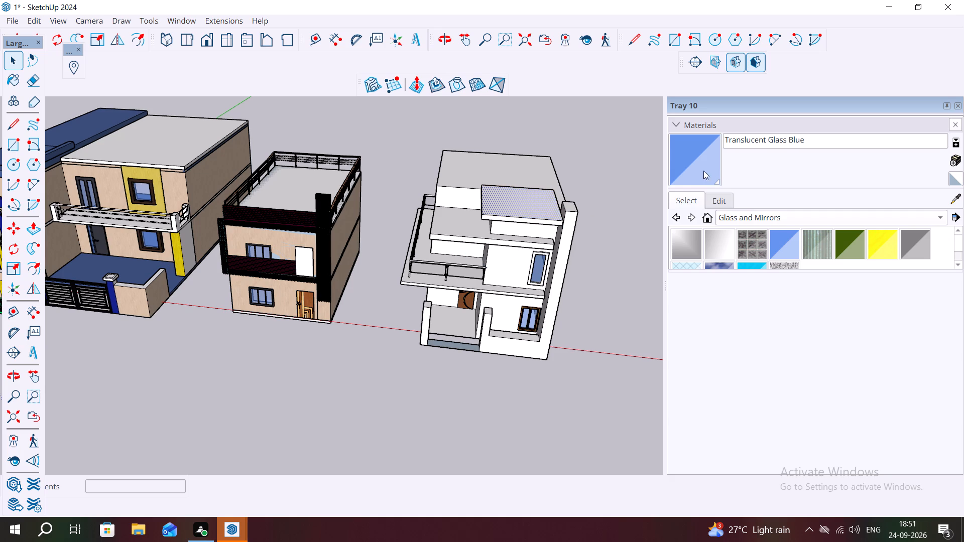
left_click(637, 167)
Examine the white building's front, including the porch, balcony railing, gate pillars and roof slabs.
middle_click_drag(605, 189, 637, 167)
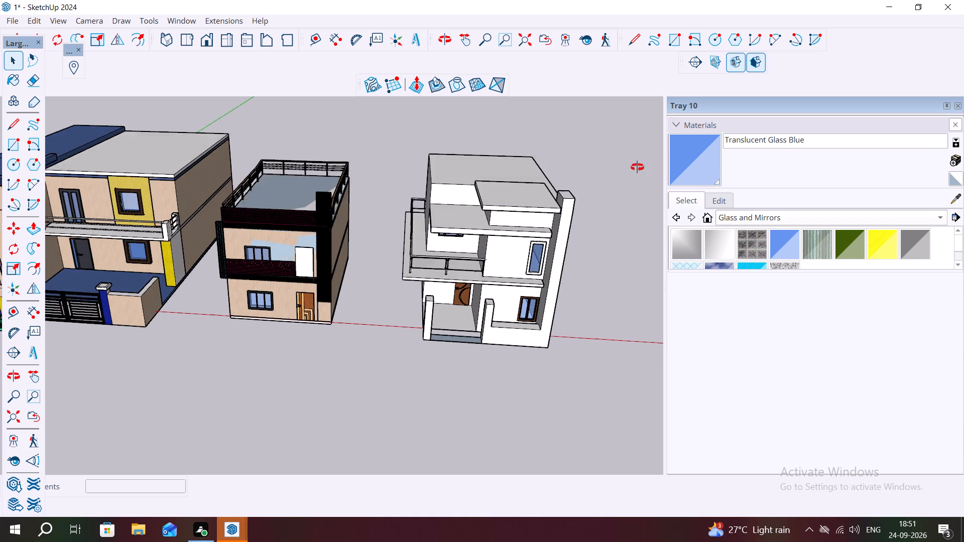
middle_click_drag(637, 167, 664, 131)
middle_click_drag(561, 202, 593, 197)
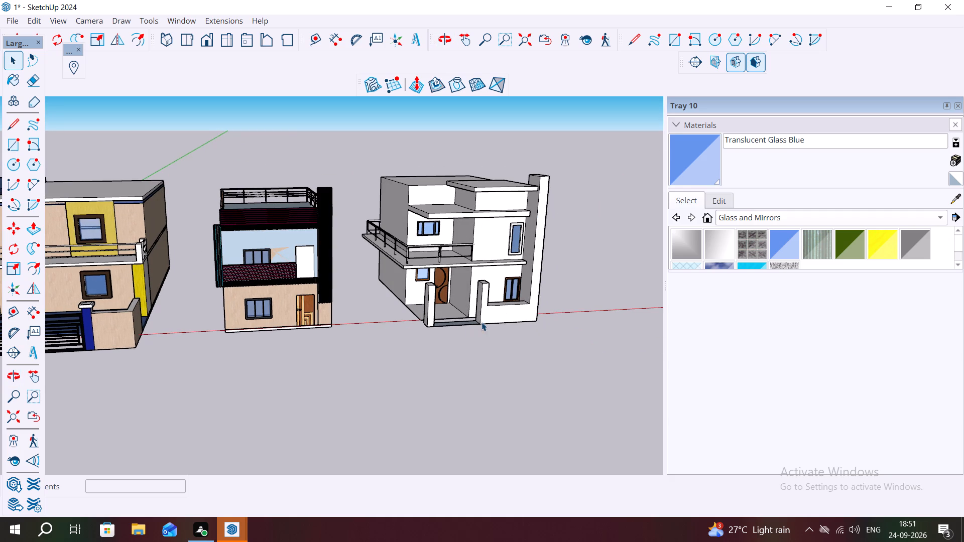
scroll(499, 311, "up", 7)
middle_click_drag(501, 334, 462, 275)
scroll(481, 299, "up", 2)
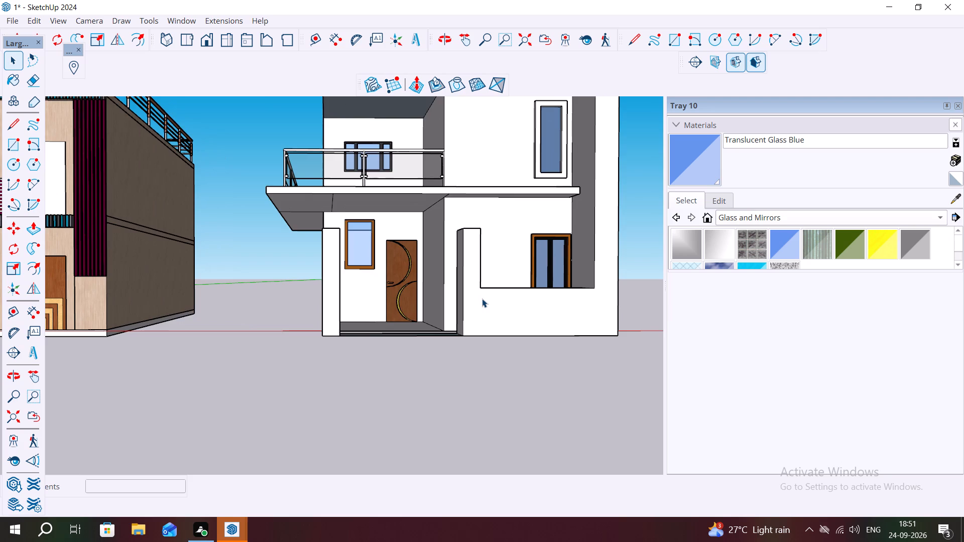
scroll(482, 299, "up", 2)
scroll(481, 291, "down", 7)
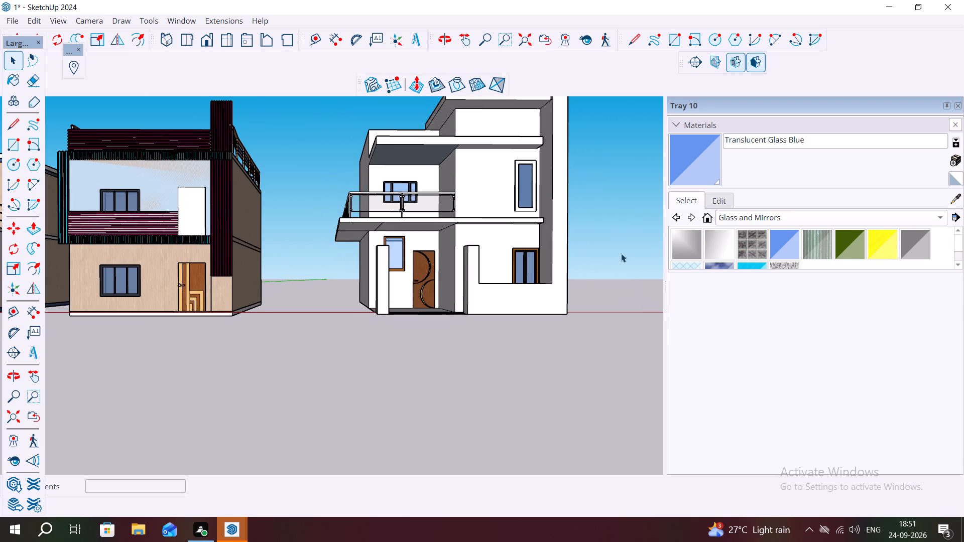
middle_click_drag(612, 251, 600, 253)
scroll(594, 273, "down", 5)
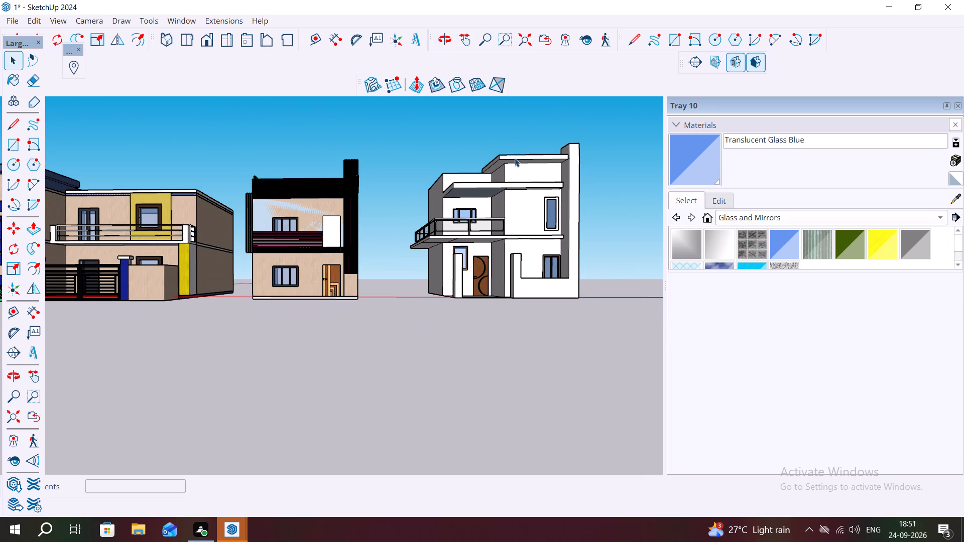
Draw a narrow full-height rectangle on the top roof slab's front face, near its free corner.
scroll(513, 149, "up", 9)
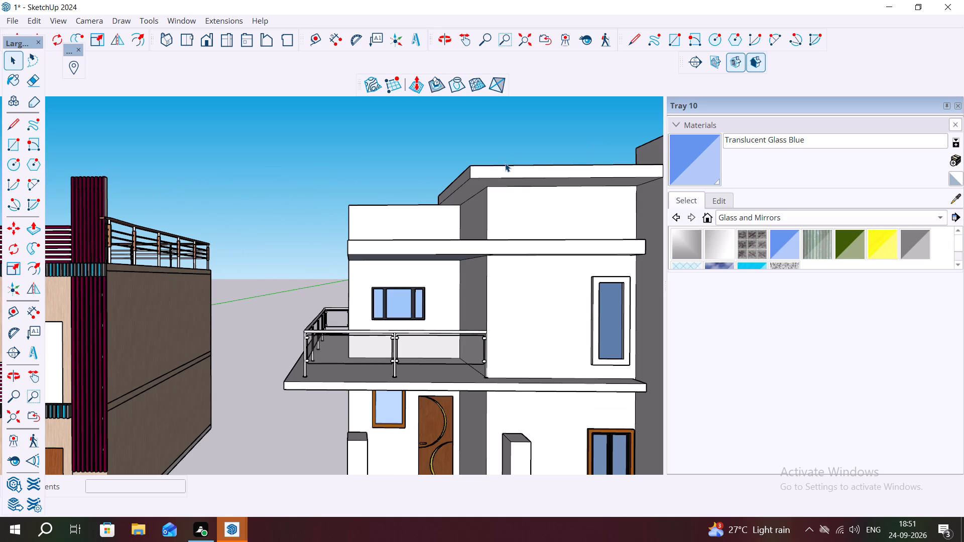
key("r")
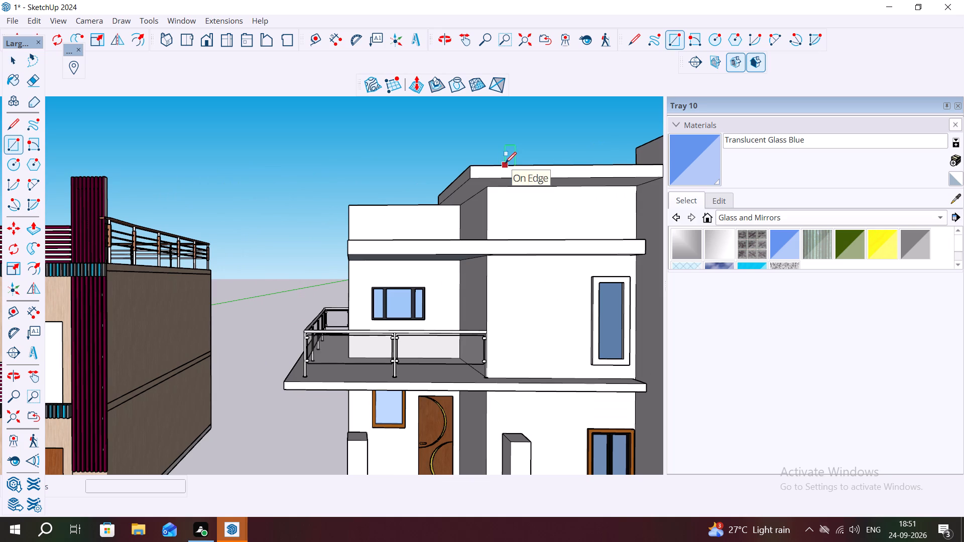
left_click(504, 167)
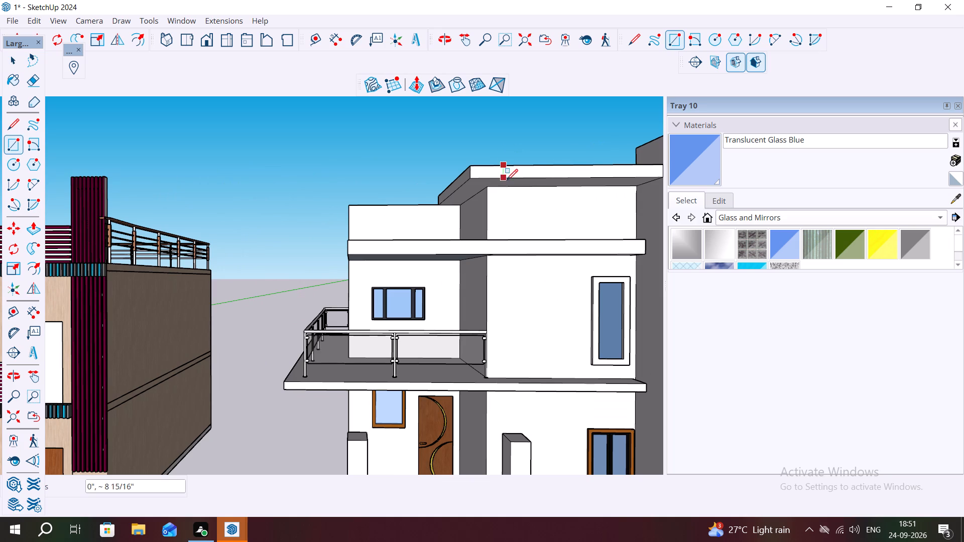
scroll(508, 183, "up", 7)
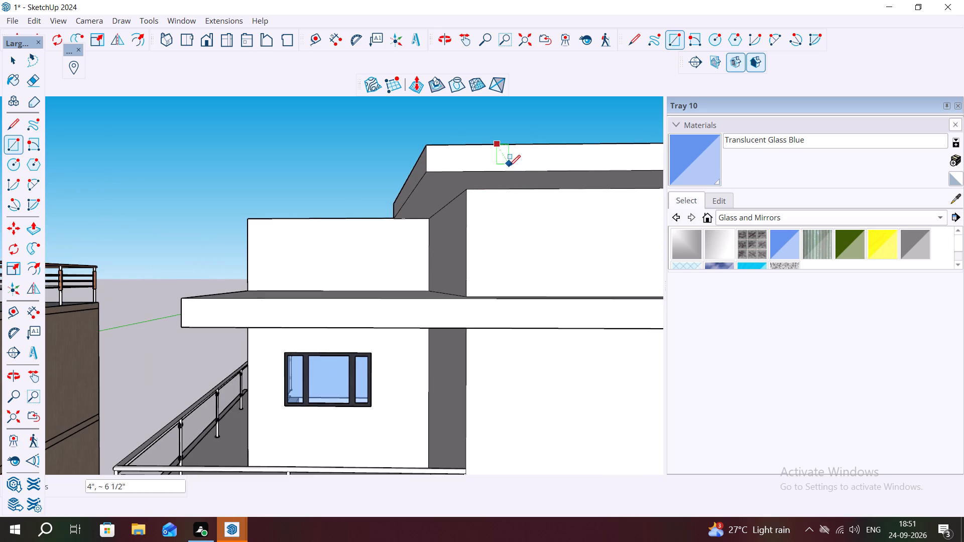
left_click(511, 174)
key("space")
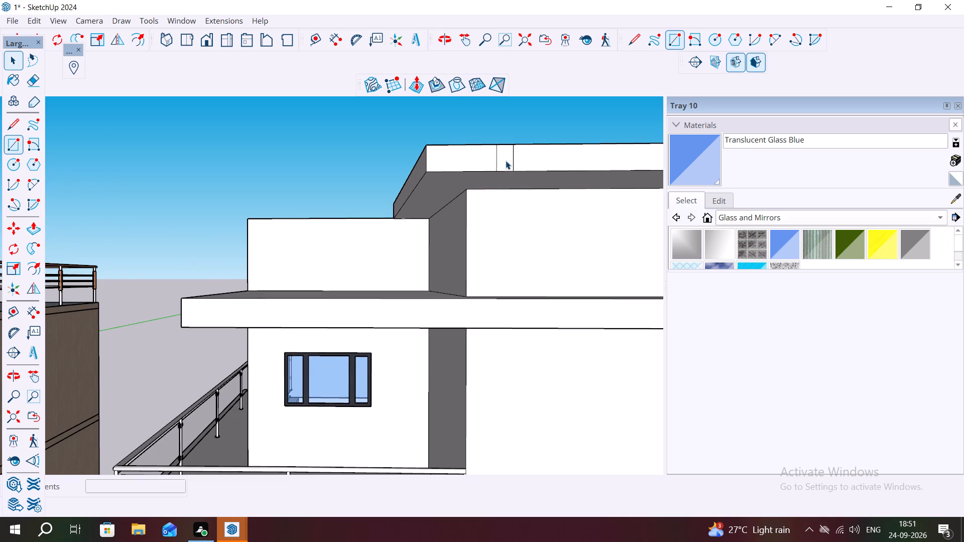
Copy the narrow rectangle twice along the slab's front face toward the tall pillar, each about 7 1/2" apart.
double_click(509, 162)
key("m")
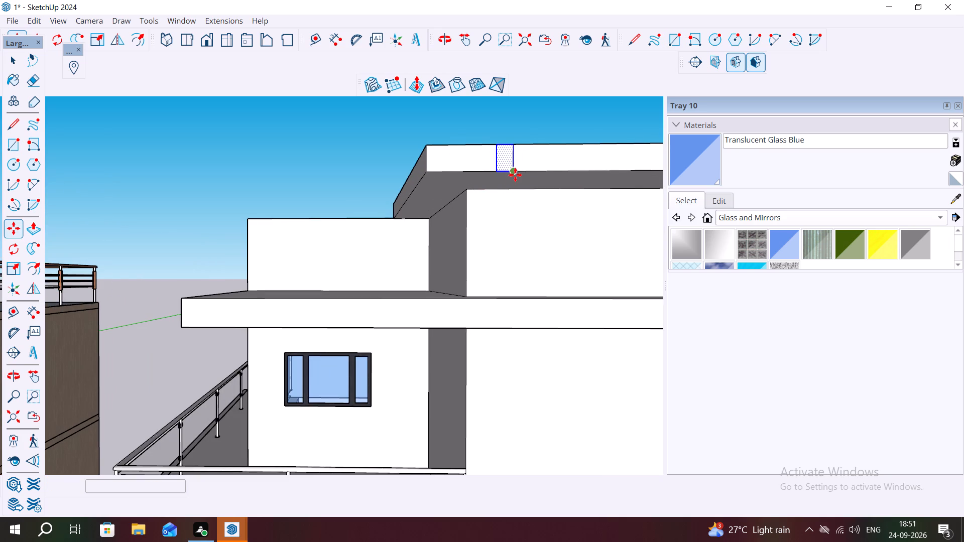
left_click(512, 171)
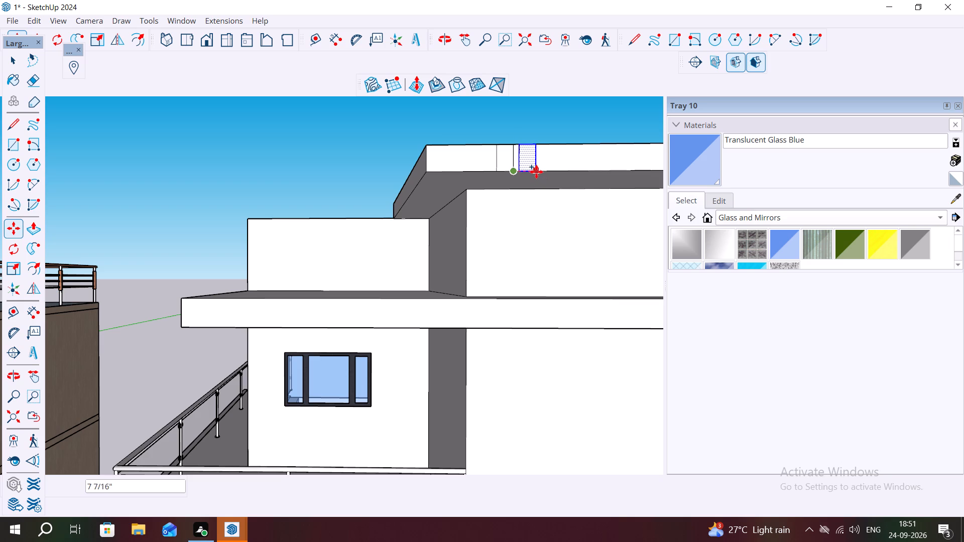
left_click(536, 172)
left_click(536, 172)
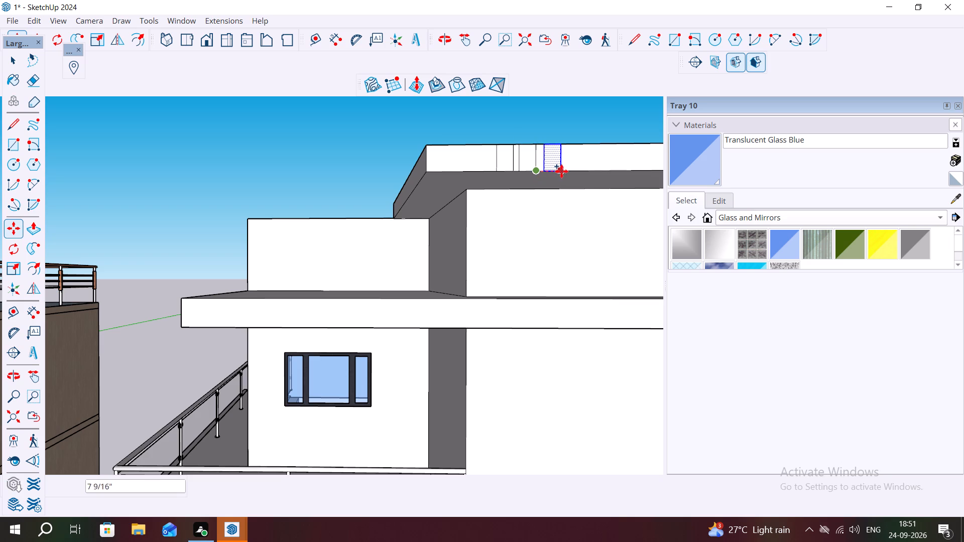
left_click(561, 171)
key("space")
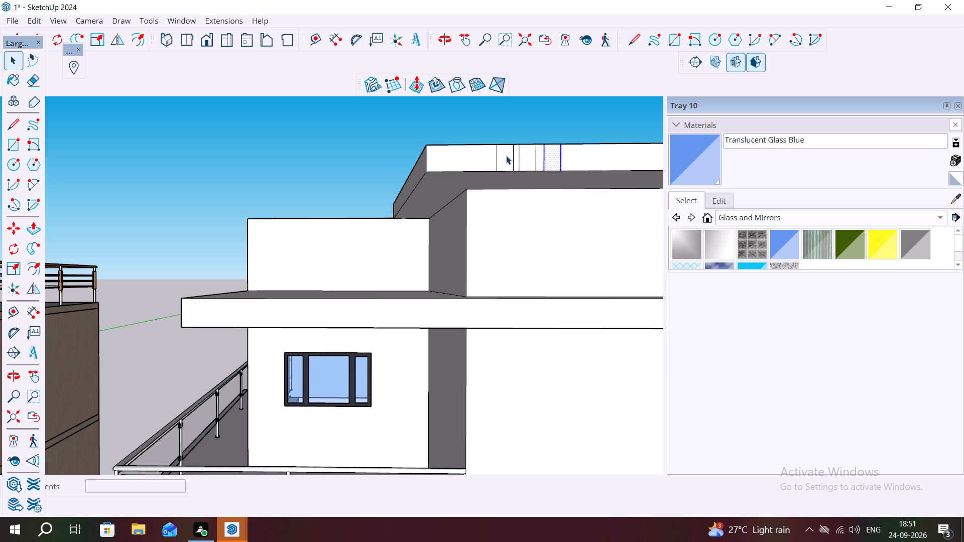
Push/Pull the three narrow rectangles on the top roof slab's front face outward by 2".
left_click(506, 156)
key("p")
left_click(506, 156)
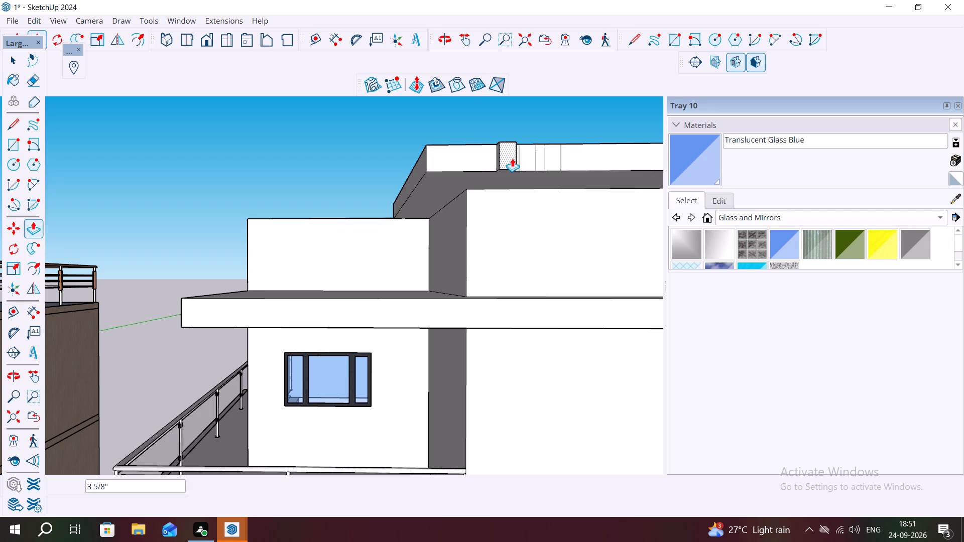
key("2")
key("Return")
double_click(529, 158)
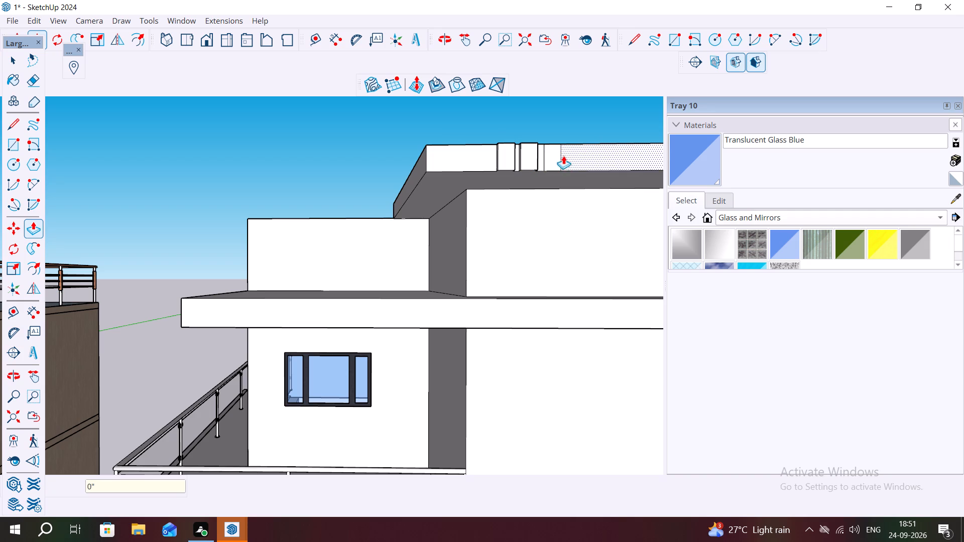
left_click(554, 153)
left_click(554, 153)
Draw lines along the roof slab's top front edge across the three projecting strips to close their top faces.
middle_click_drag(555, 125, 550, 255)
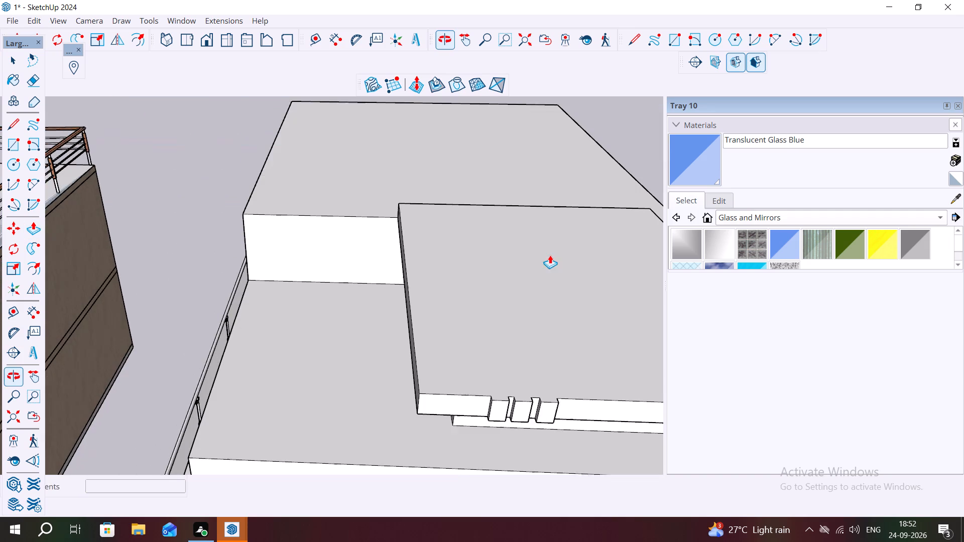
scroll(511, 399, "up", 4)
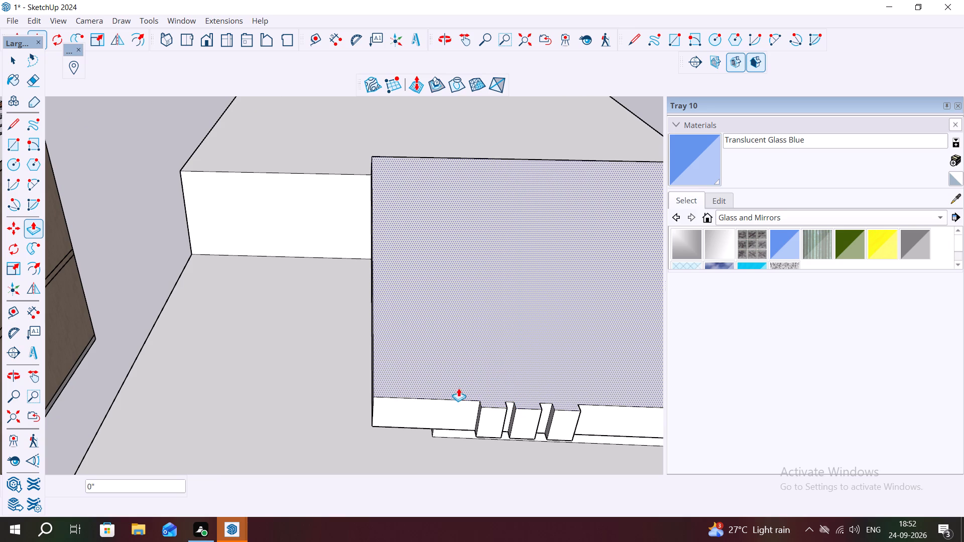
key("Escape")
middle_click_drag(468, 402, 473, 433)
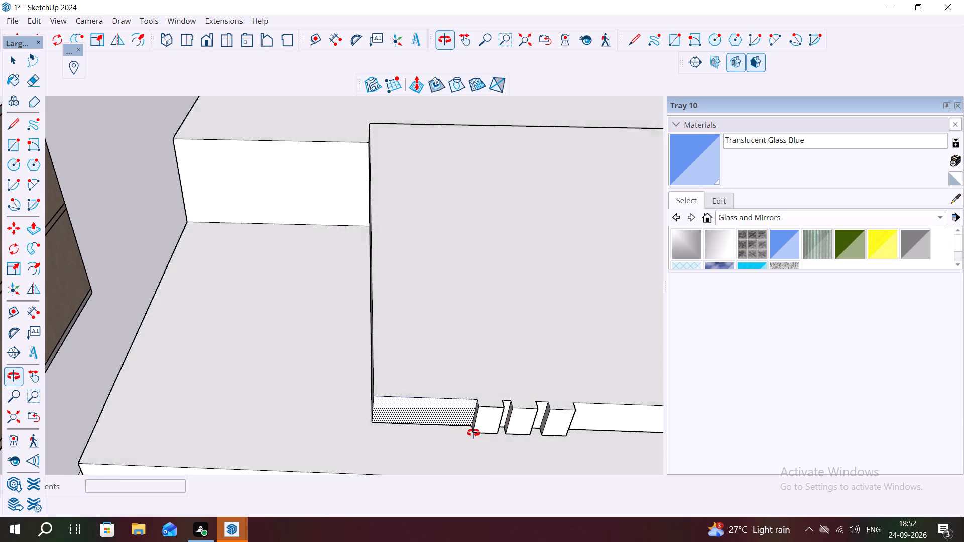
middle_click_drag(473, 433, 474, 433)
scroll(470, 403, "up", 3)
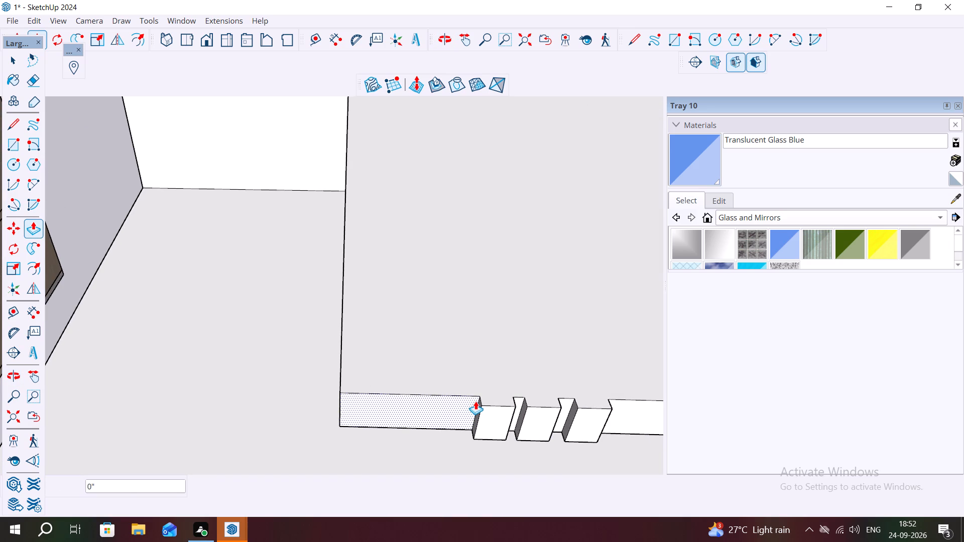
key("l")
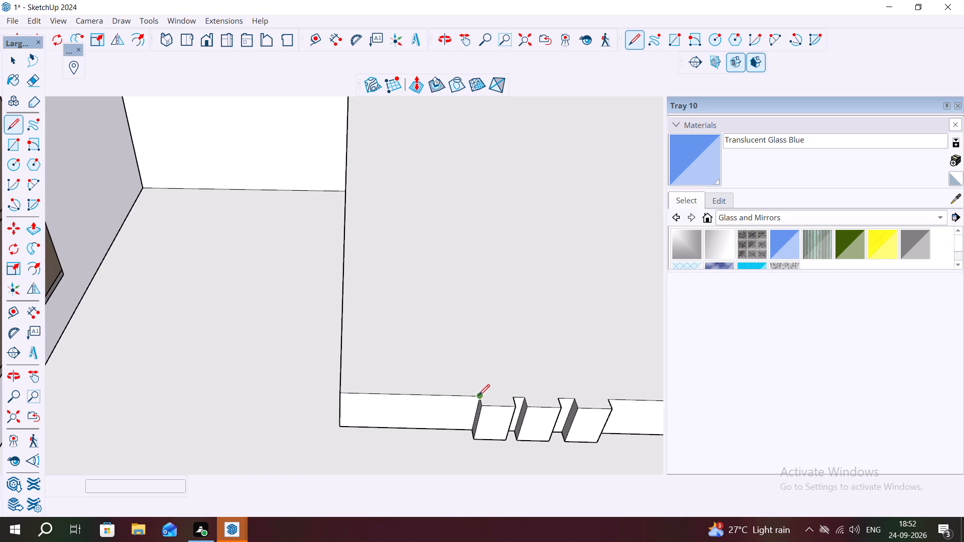
left_click(481, 396)
left_click(515, 394)
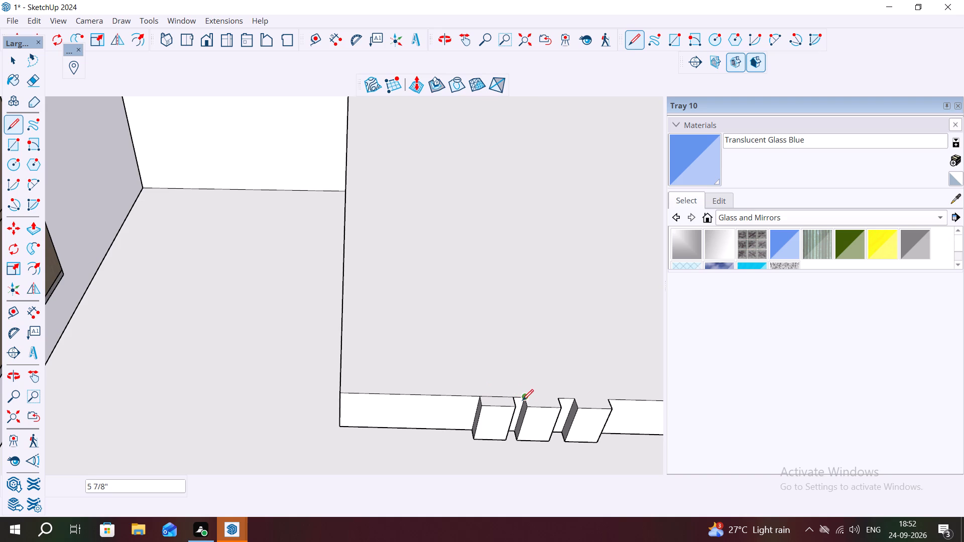
left_click(525, 399)
left_click(560, 402)
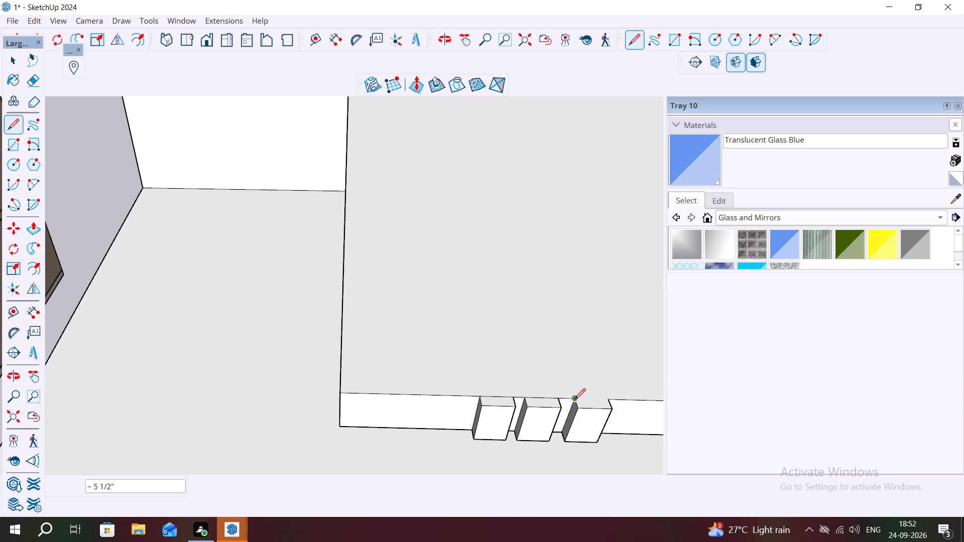
left_click(575, 399)
left_click(608, 399)
key("Escape")
key("space")
Push/Pull the top face of the strip nearest the slab's free corner upward by about 9 1/4".
left_click(504, 401)
key("p")
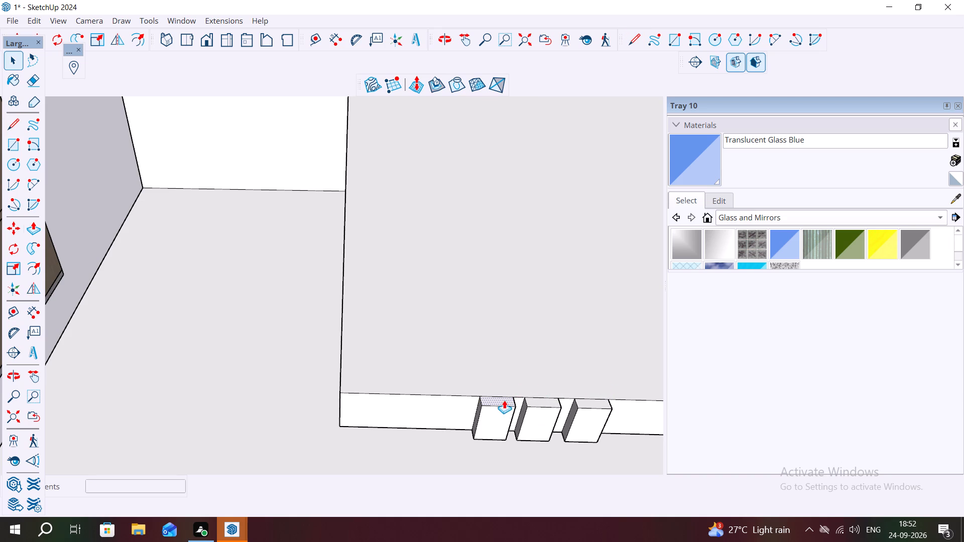
left_click(500, 389)
left_click(502, 386)
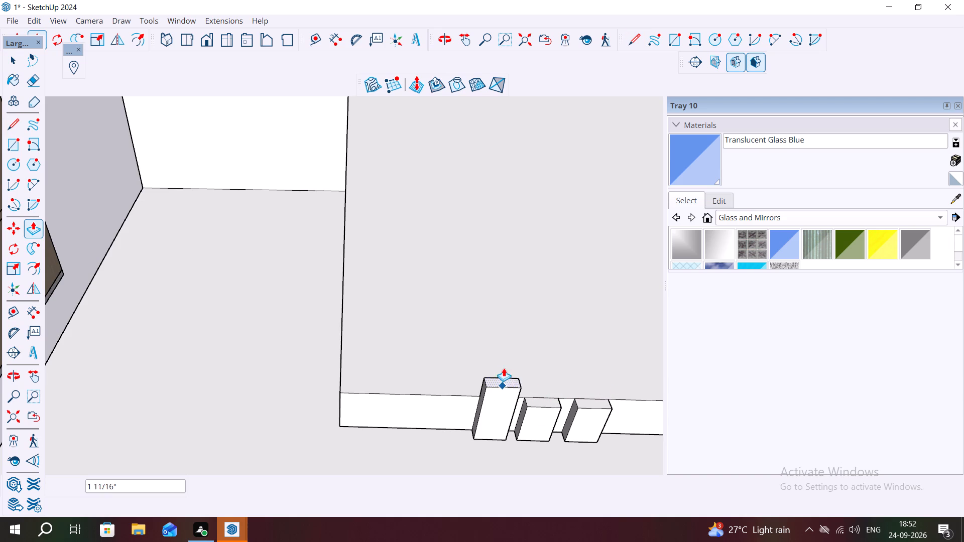
left_click(505, 358)
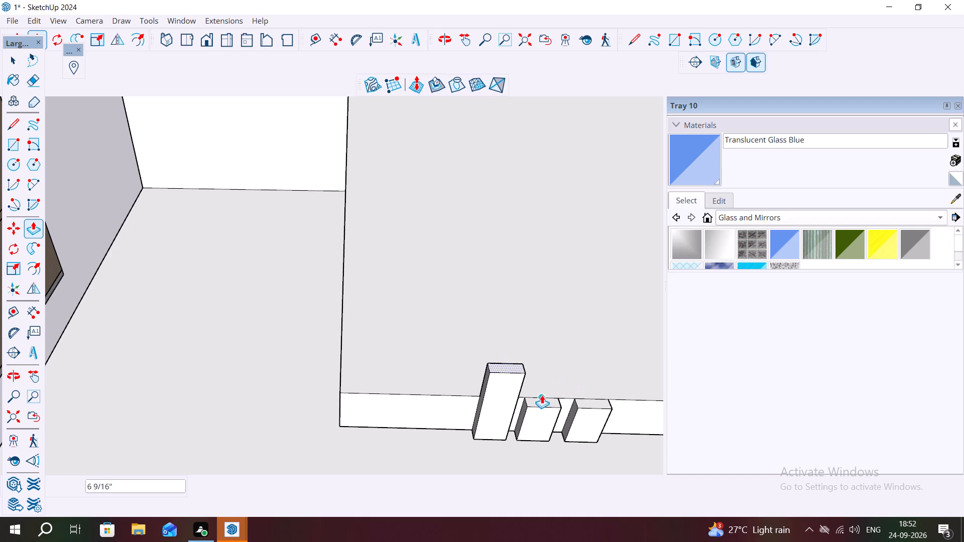
left_click_drag(540, 394, 537, 386)
key("Escape")
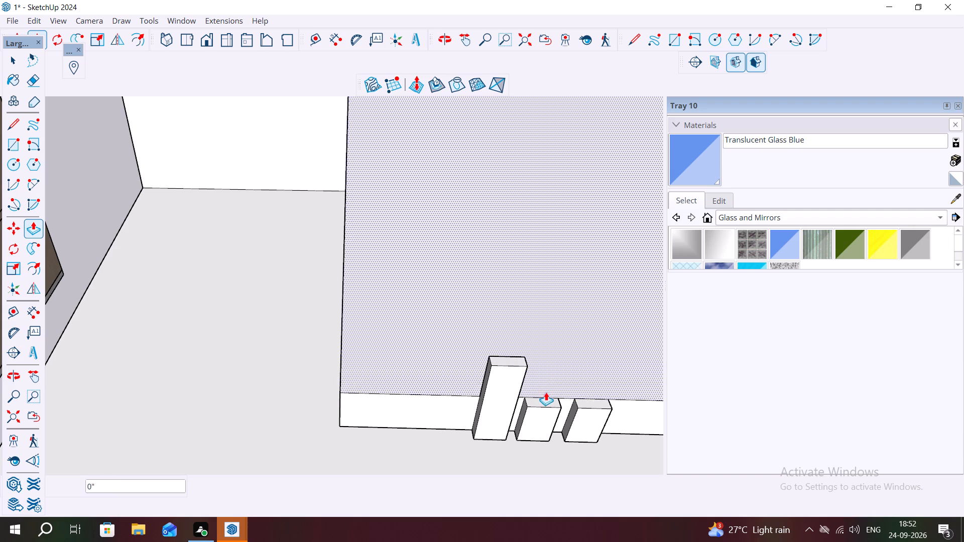
Push/Pull the top faces of the other two strips upward by about 9 1/4", level with the first strip.
key("space")
left_click(542, 401)
key("p")
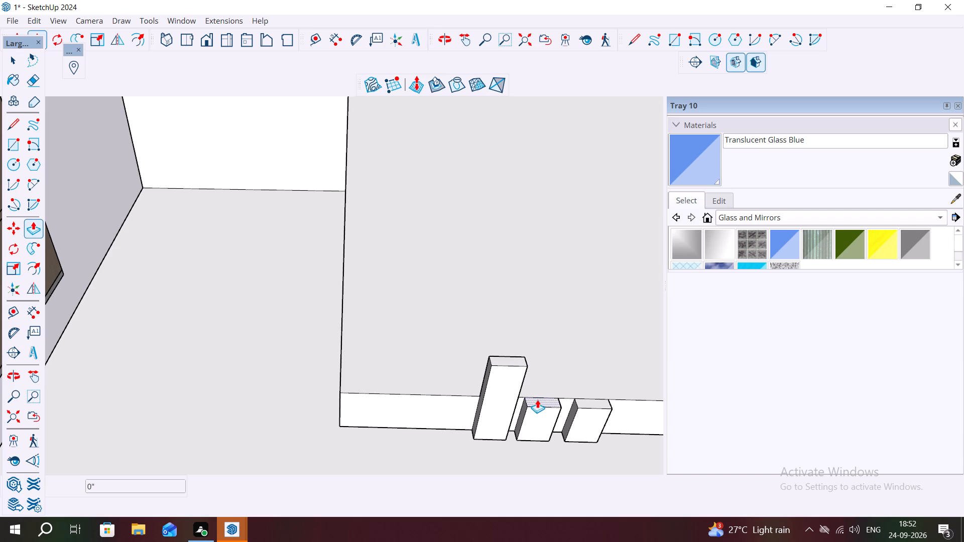
left_click(537, 399)
left_click(551, 393)
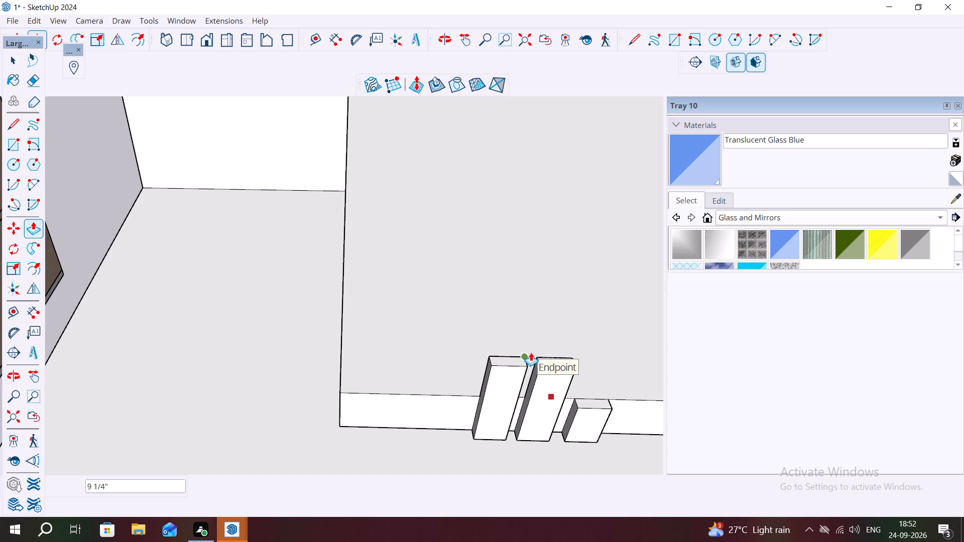
left_click(531, 352)
double_click(589, 395)
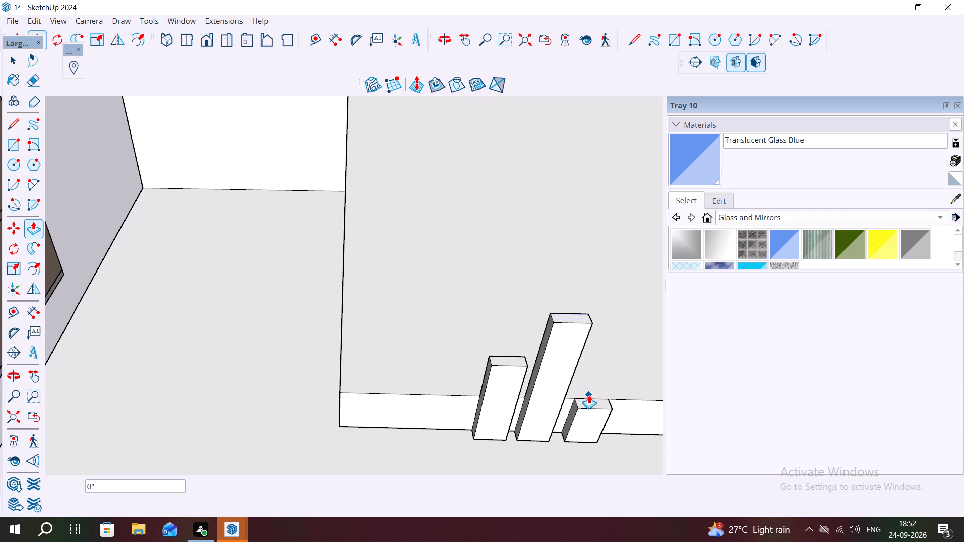
key("ctrl+z")
scroll(589, 401, "up", 1)
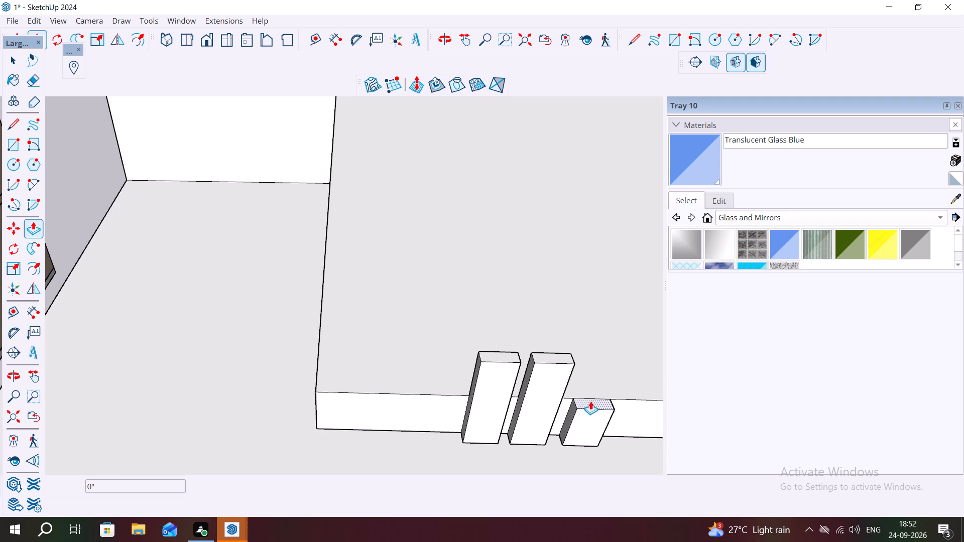
double_click(594, 400)
Draw lines along the roof slab's bottom front edge across the three strips to close their bottom faces.
scroll(568, 407, "down", 2)
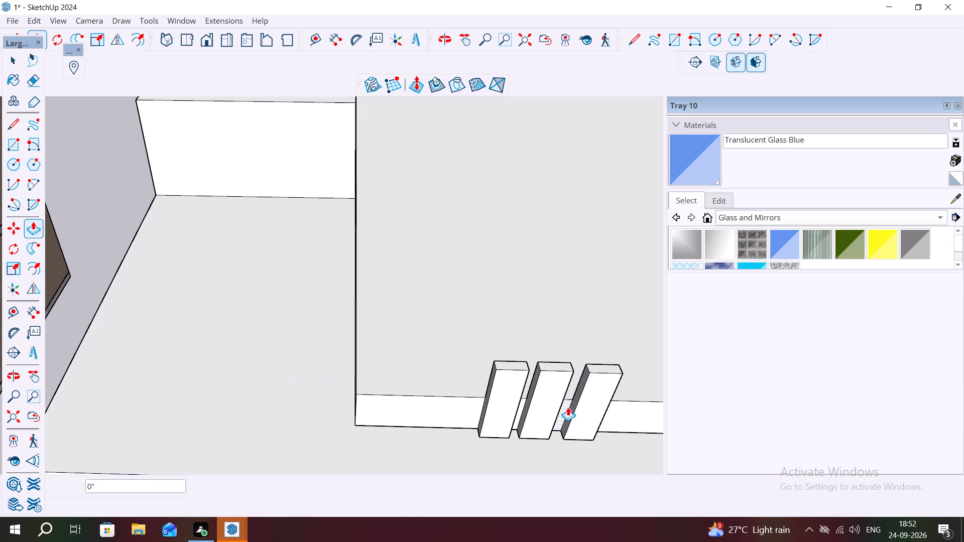
middle_click_drag(568, 417, 575, 274)
middle_click_drag(516, 446, 534, 291)
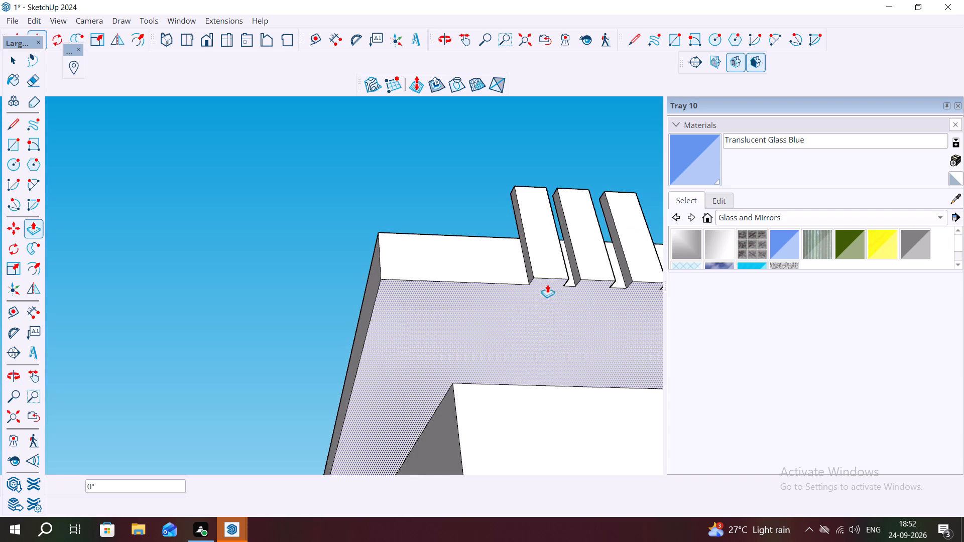
middle_click_drag(526, 271, 482, 203)
scroll(467, 212, "down", 6)
scroll(480, 207, "up", 4)
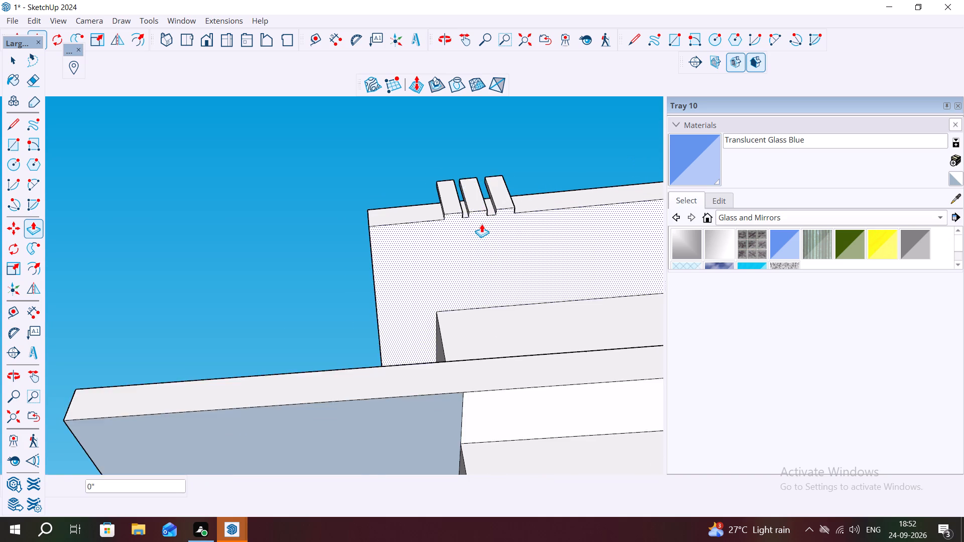
scroll(481, 224, "up", 6)
key("Escape")
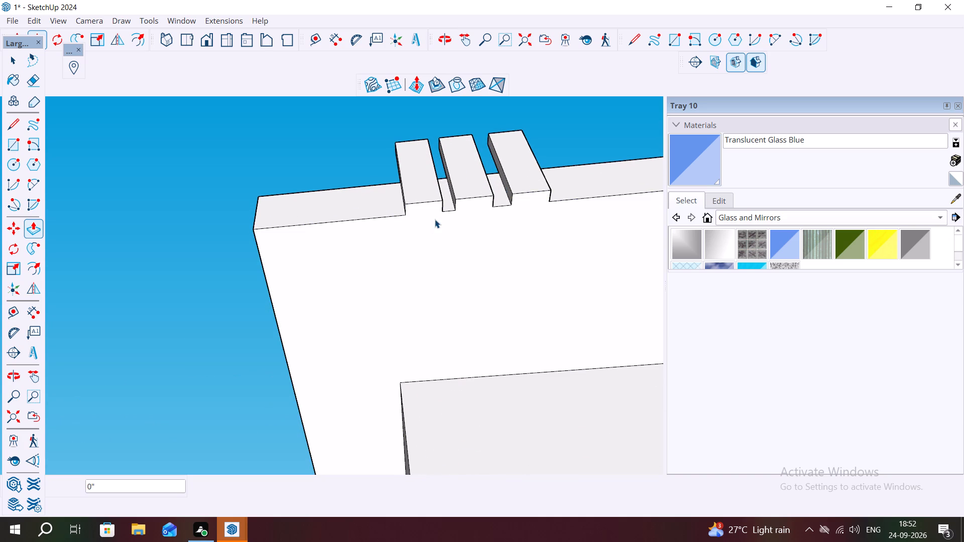
key("space")
key("l")
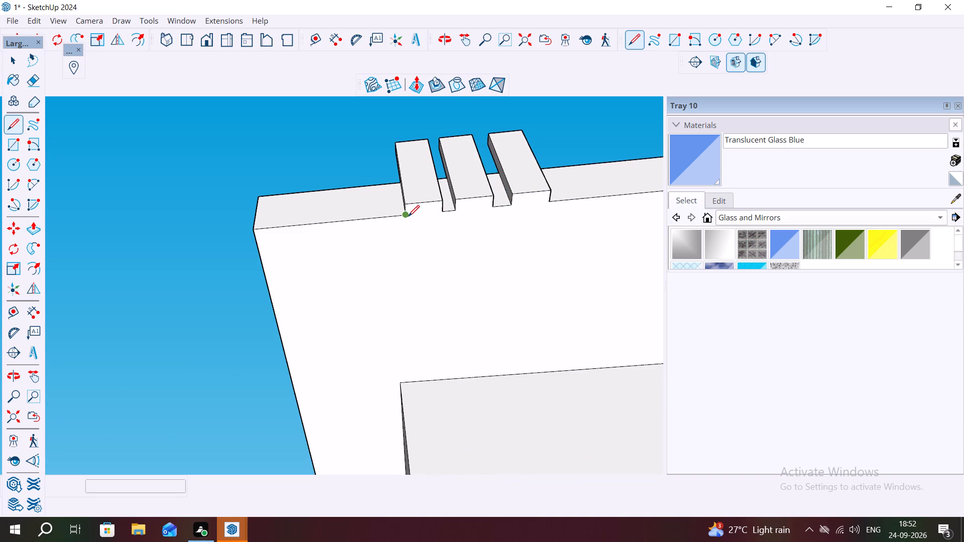
left_click(406, 216)
left_click(443, 214)
key("Escape")
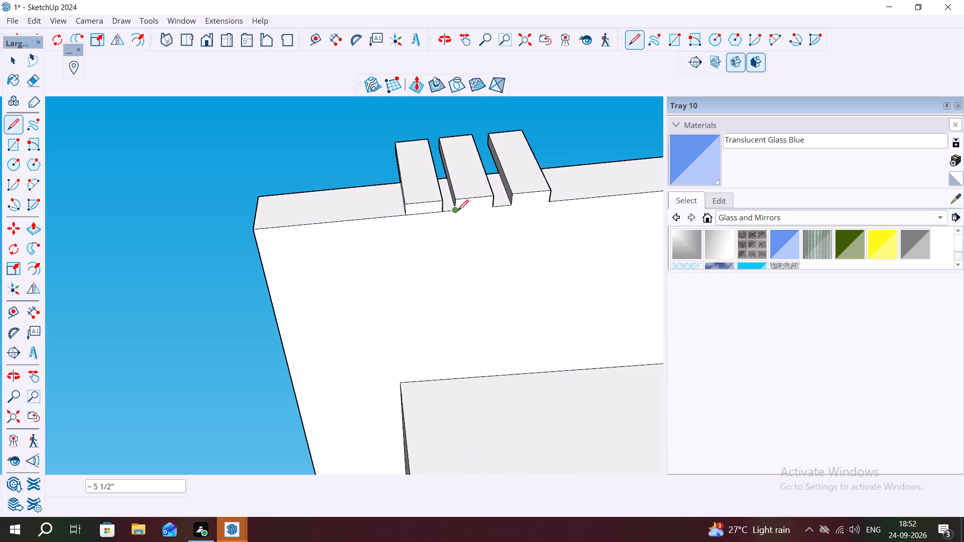
left_click(457, 211)
left_click(494, 205)
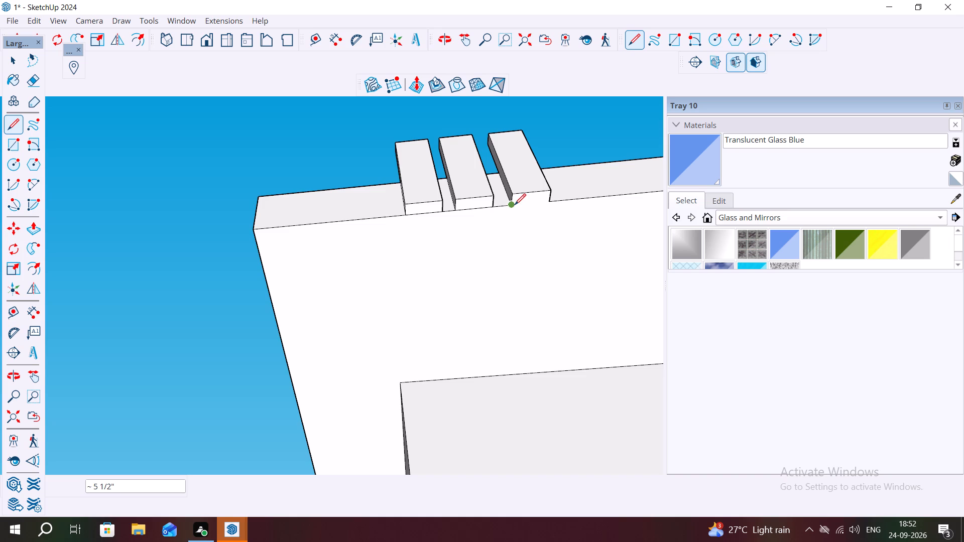
left_click(515, 205)
left_click(552, 202)
key("space")
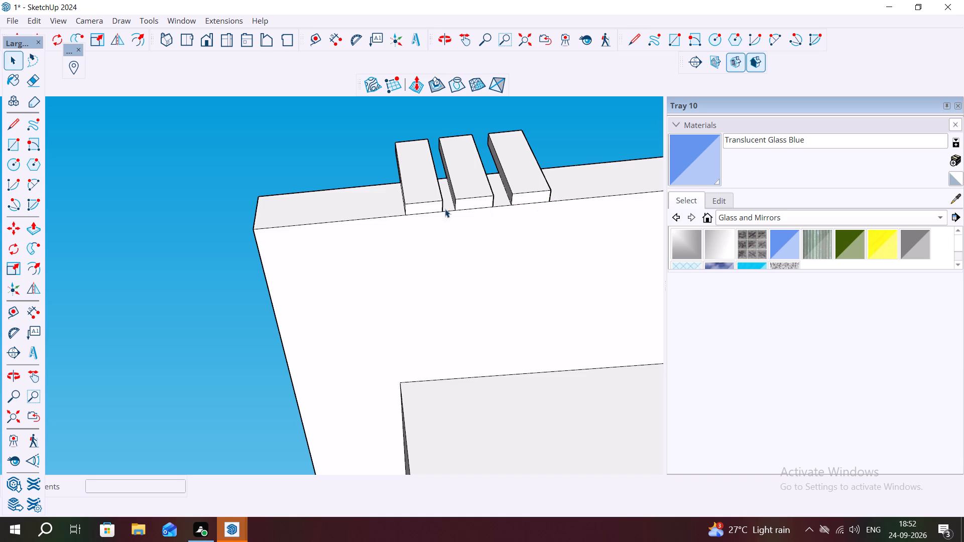
Push/Pull the bottom faces of all three strips downward by about 5 13/16", below the roof slab.
left_click(432, 209)
key("p")
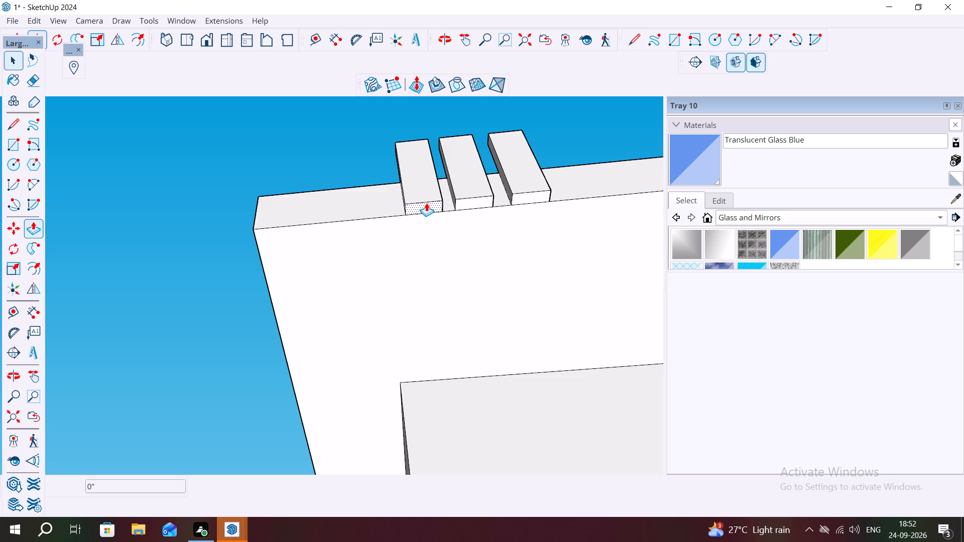
left_click(426, 203)
left_click(434, 226)
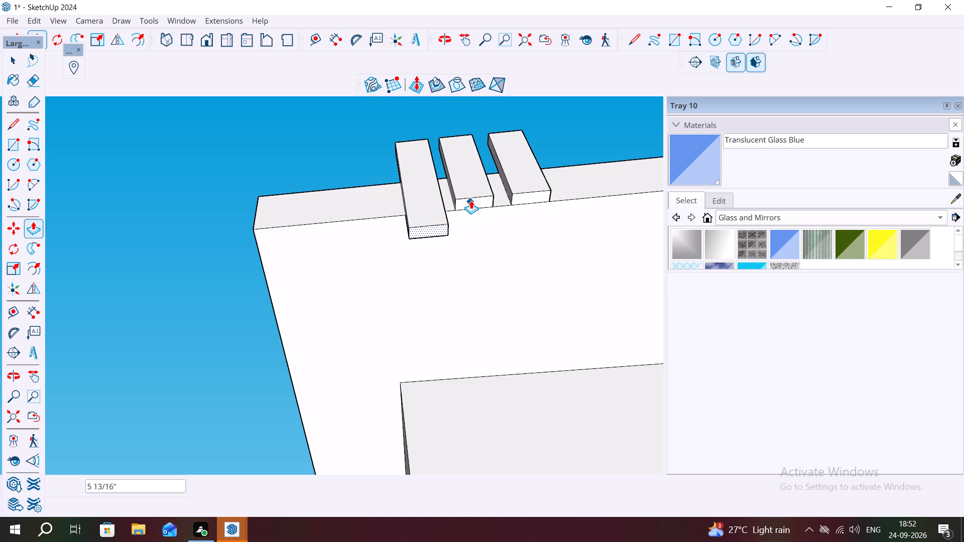
key("space")
left_click(473, 200)
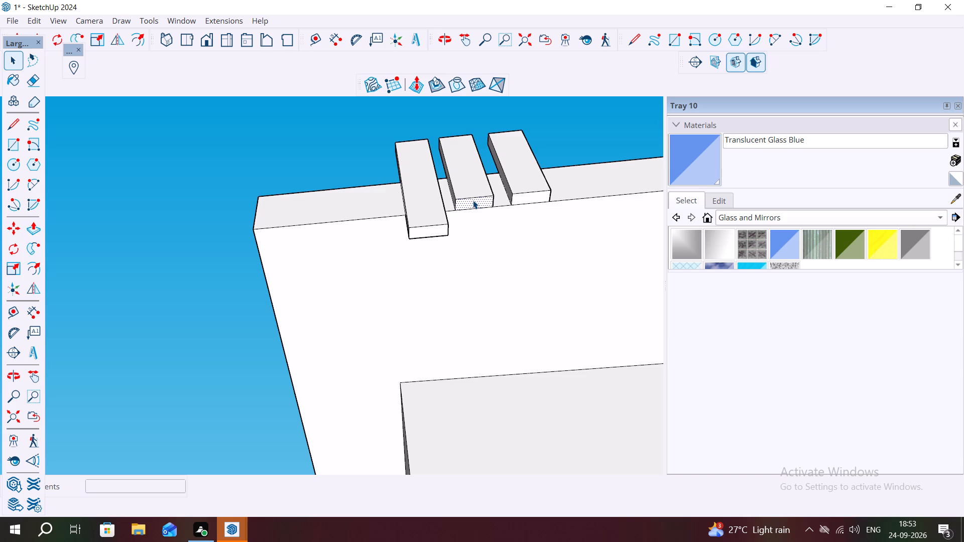
key("p")
double_click(473, 201)
key("Escape")
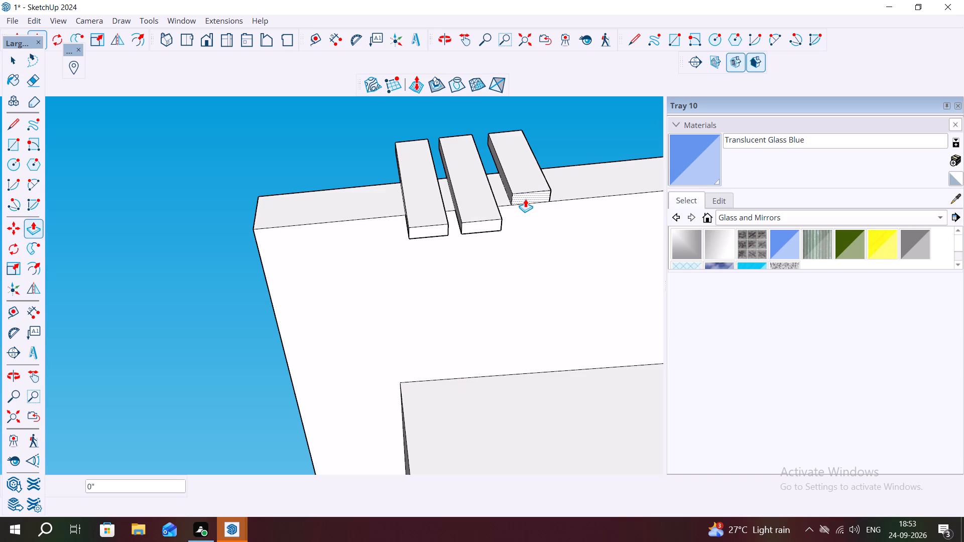
double_click(526, 198)
Paint the front faces of the three roof strips with Formica Blue from the Synthetic Surfaces materials.
scroll(526, 248, "down", 3)
middle_click_drag(520, 258, 509, 359)
scroll(470, 322, "down", 2)
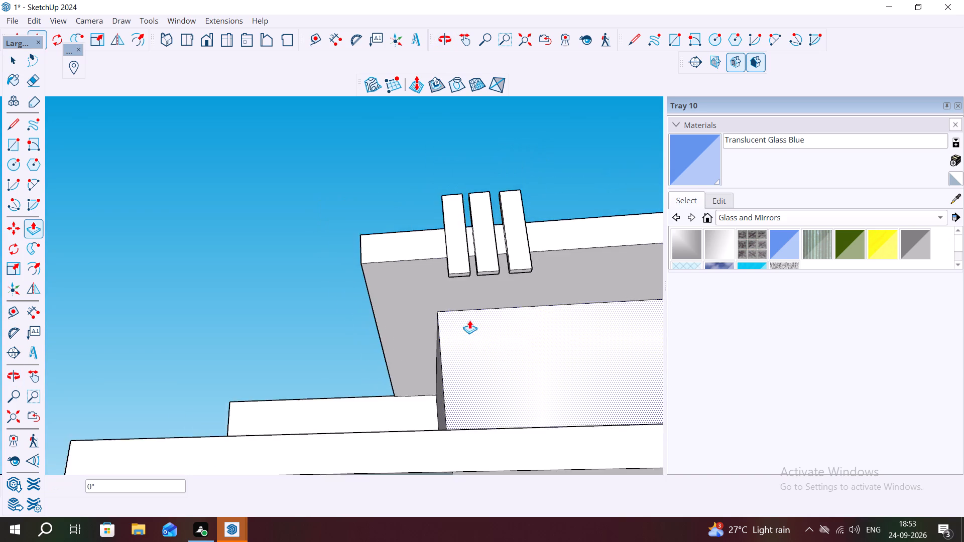
scroll(469, 320, "down", 3)
scroll(435, 306, "up", 1)
scroll(435, 306, "down", 6)
middle_click_drag(442, 337, 442, 388)
key("space")
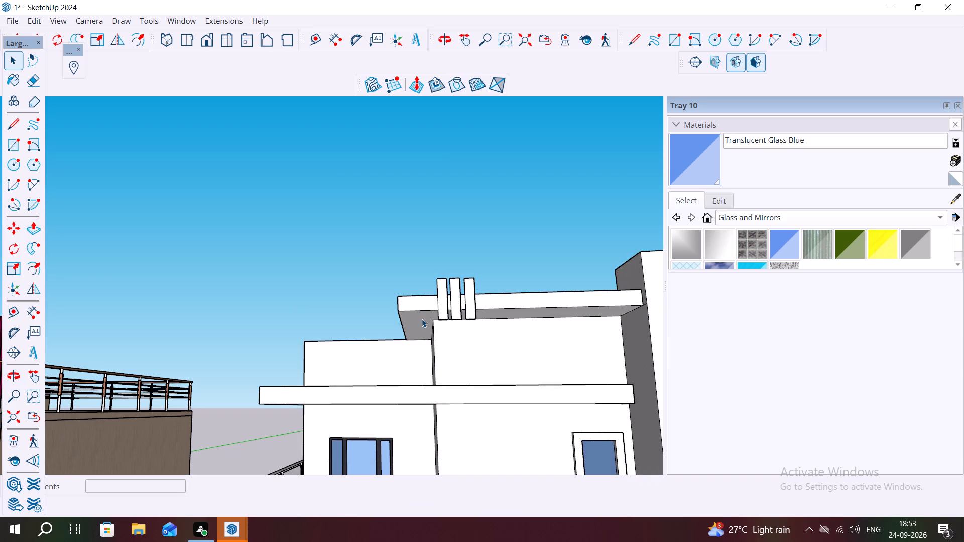
left_click(445, 308)
scroll(770, 241, "down", 1)
left_click(801, 221)
left_click(757, 278)
left_click(726, 249)
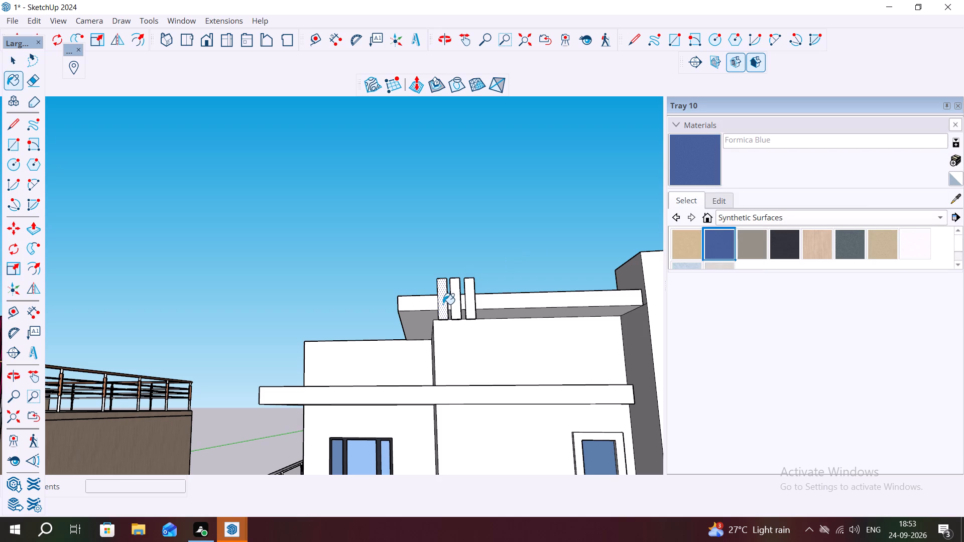
left_click(443, 304)
left_click(455, 304)
left_click(466, 307)
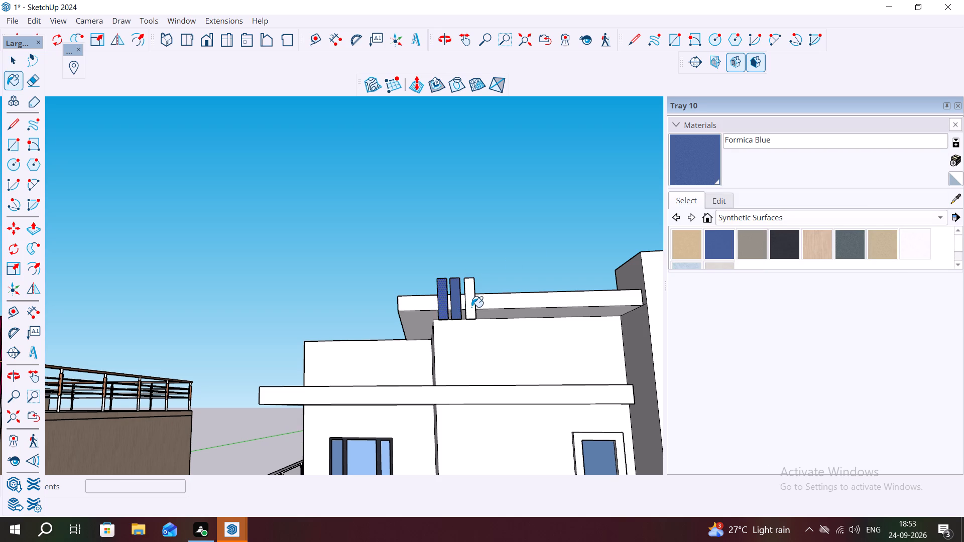
left_click(467, 305)
scroll(447, 293, "up", 2)
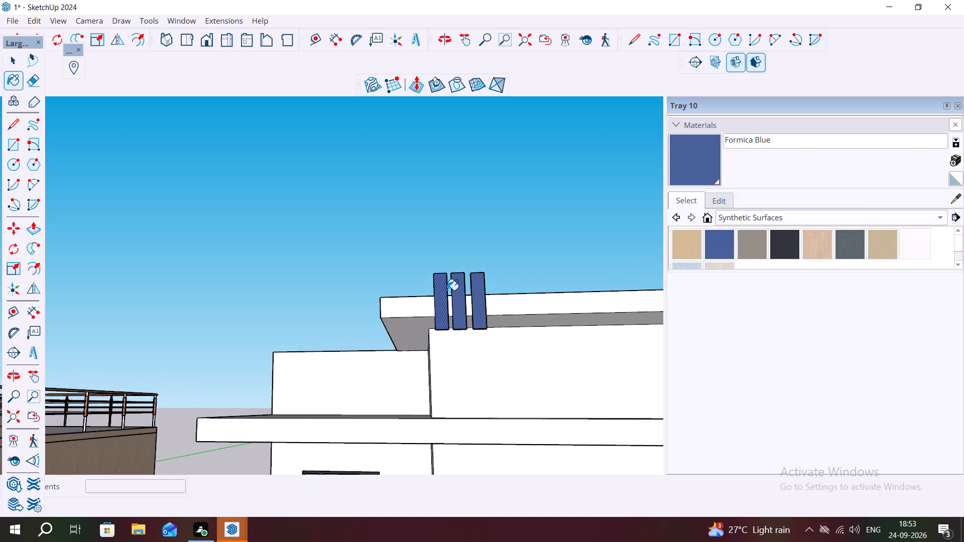
Paint the top faces of the three roof strips with Formica Blue.
scroll(447, 290, "up", 2)
middle_click_drag(447, 290, 438, 443)
scroll(458, 340, "up", 2)
middle_click_drag(447, 310, 432, 402)
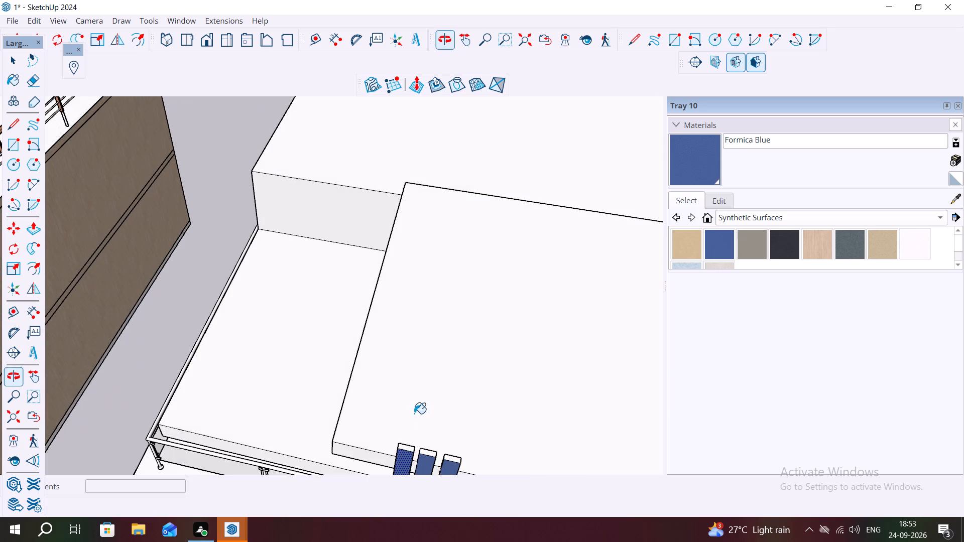
scroll(398, 455, "up", 13)
left_click(412, 445)
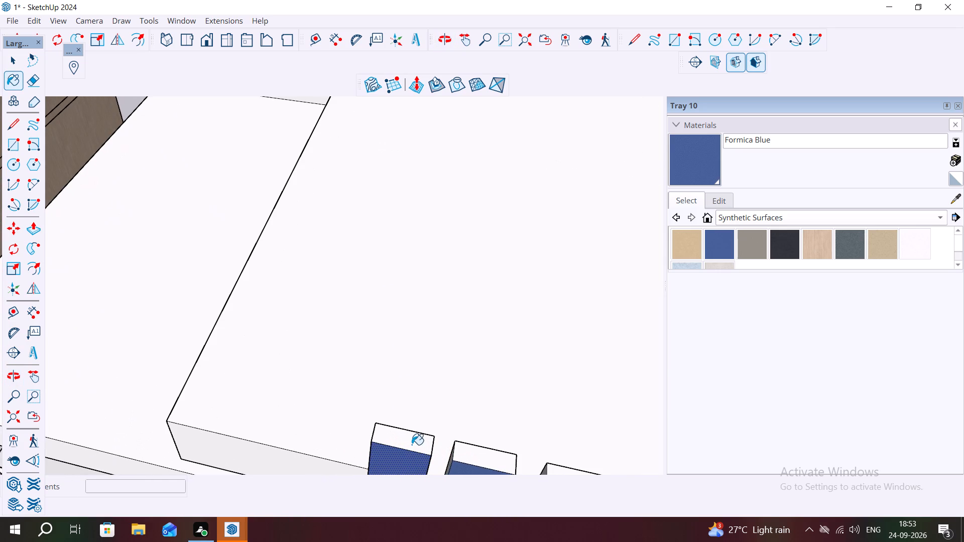
left_click(477, 459)
scroll(460, 420, "down", 4)
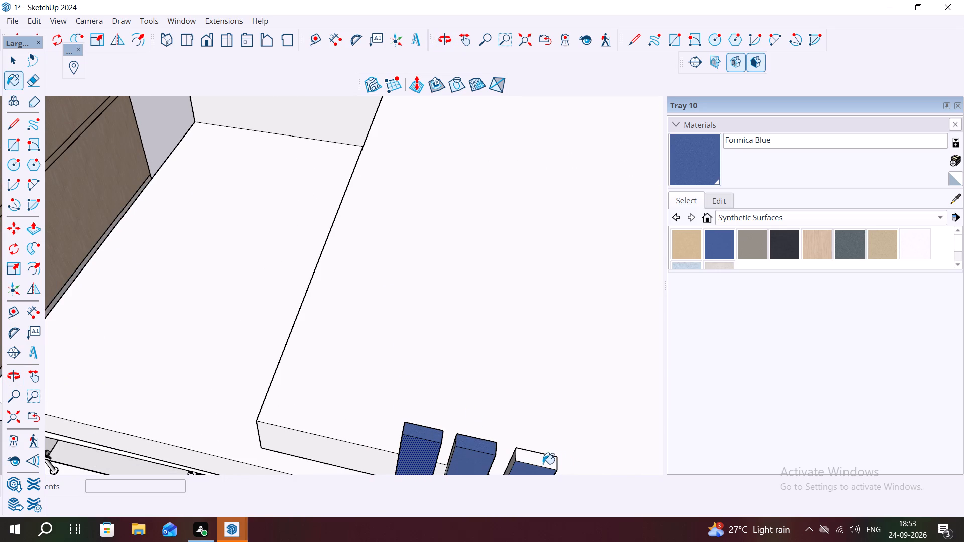
left_click(543, 464)
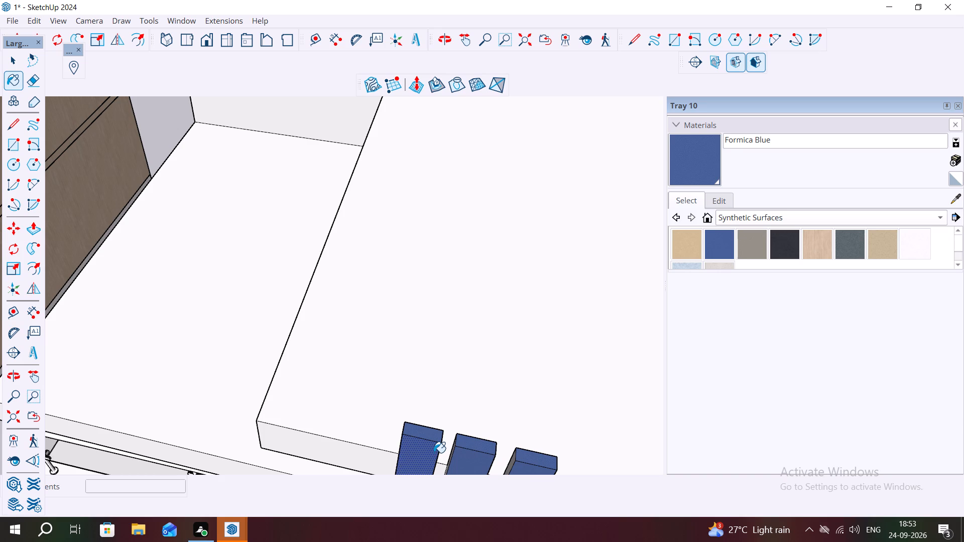
Paint the side face of each roof strip that faces the roof slab's free corner with Formica Blue.
middle_click_drag(419, 454, 661, 457)
middle_click_drag(460, 398, 491, 353)
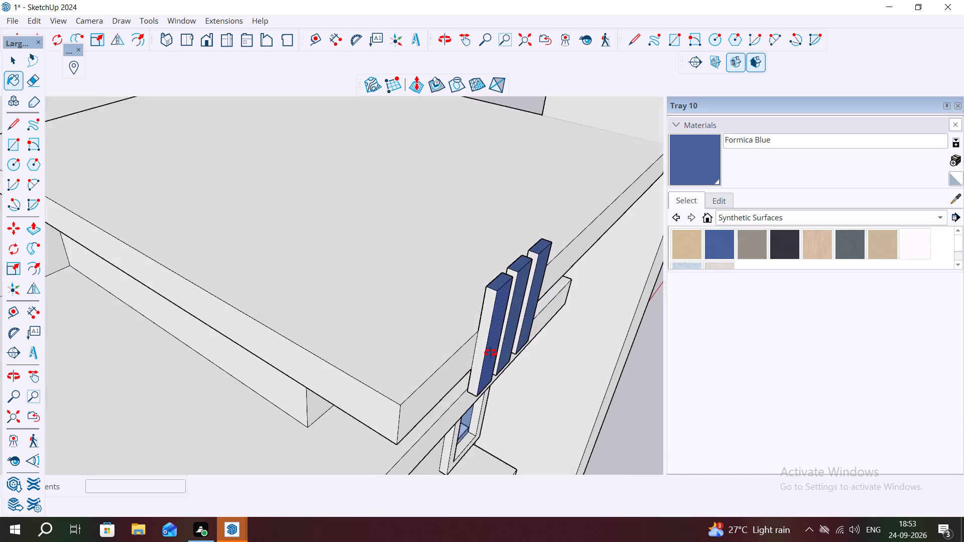
middle_click_drag(491, 353, 496, 340)
left_click(487, 330)
middle_click_drag(501, 352, 447, 314)
scroll(483, 327, "up", 1)
middle_click_drag(467, 327, 431, 321)
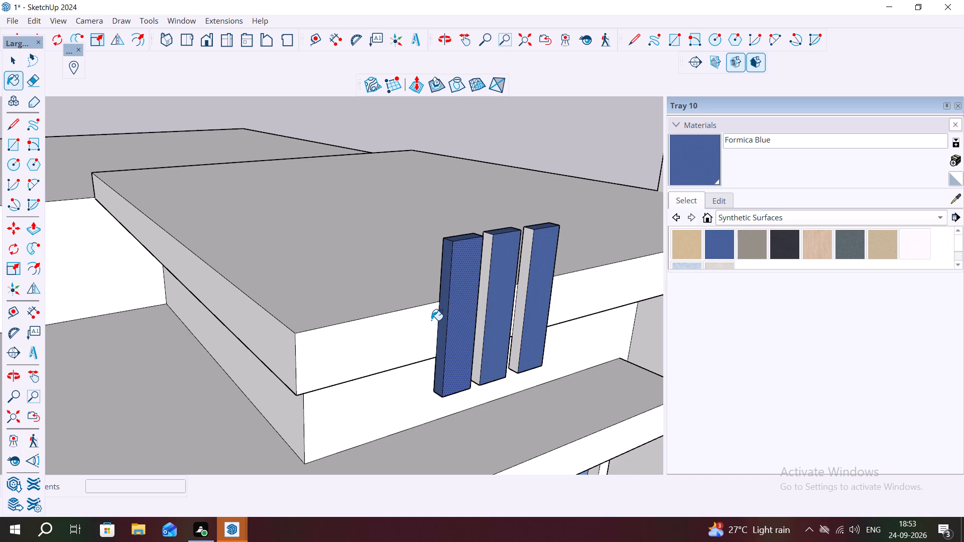
scroll(483, 338, "up", 3)
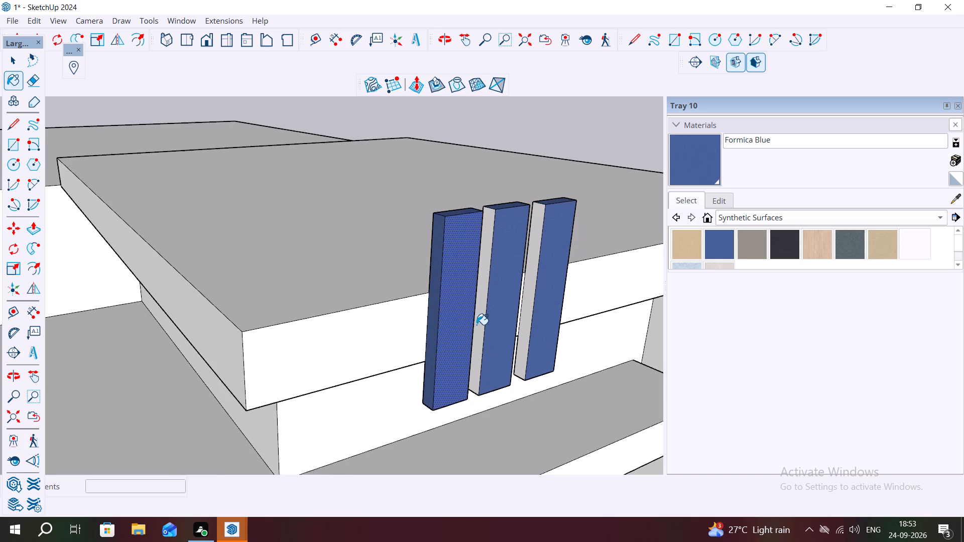
scroll(476, 325, "up", 2)
left_click(480, 315)
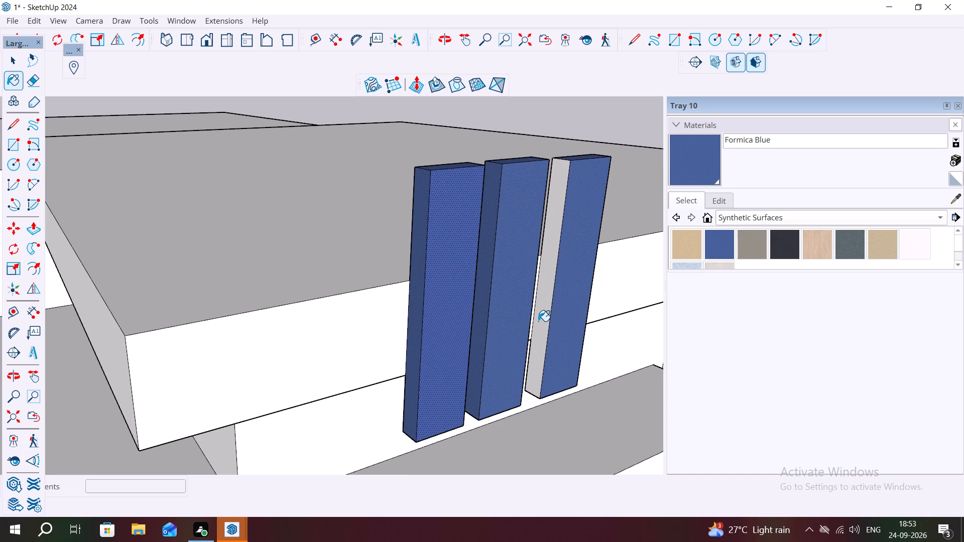
left_click(538, 321)
Paint the opposite side faces of the three roof strips, facing the building's tall end wall, with Formica Blue.
middle_click_drag(537, 317, 378, 298)
middle_click_drag(417, 312, 323, 265)
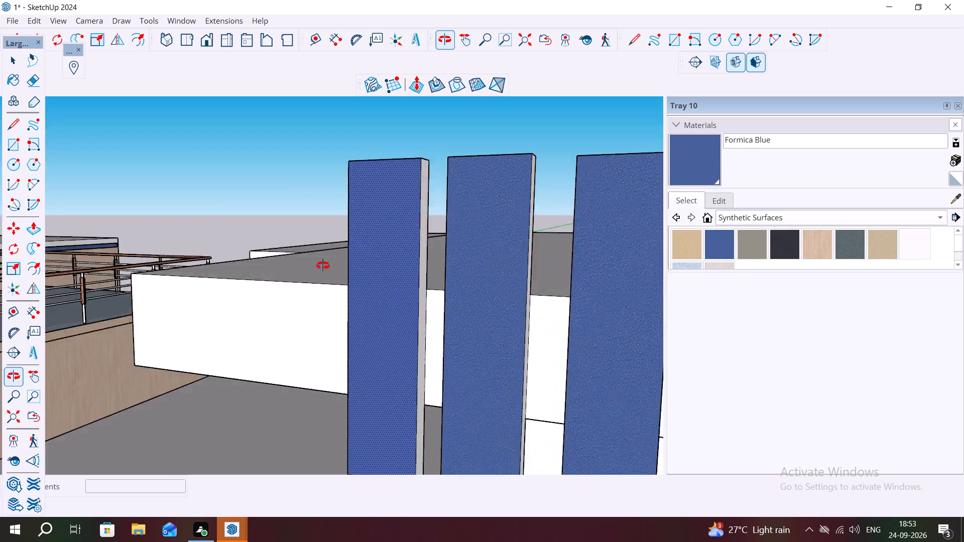
middle_click_drag(323, 265, 290, 225)
left_click(411, 331)
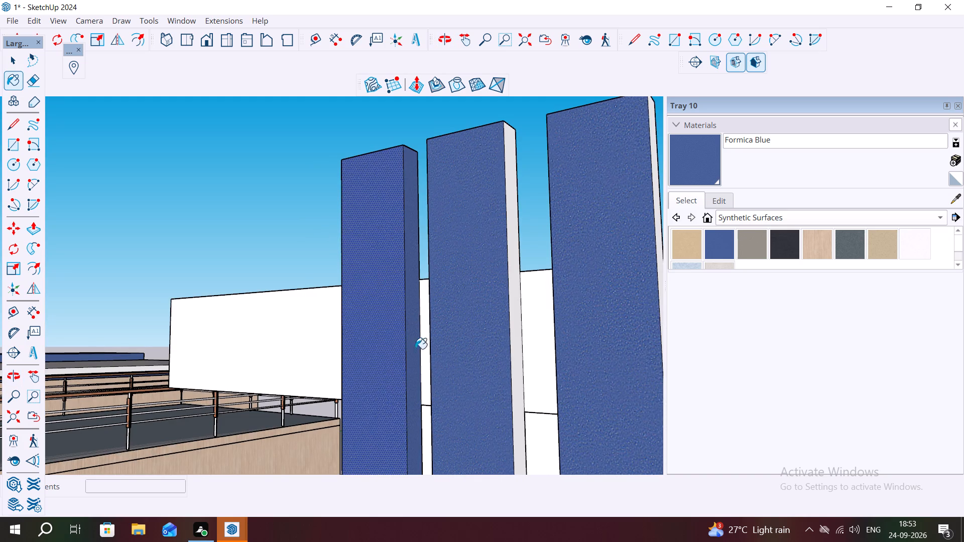
left_click(516, 358)
scroll(414, 325, "down", 7)
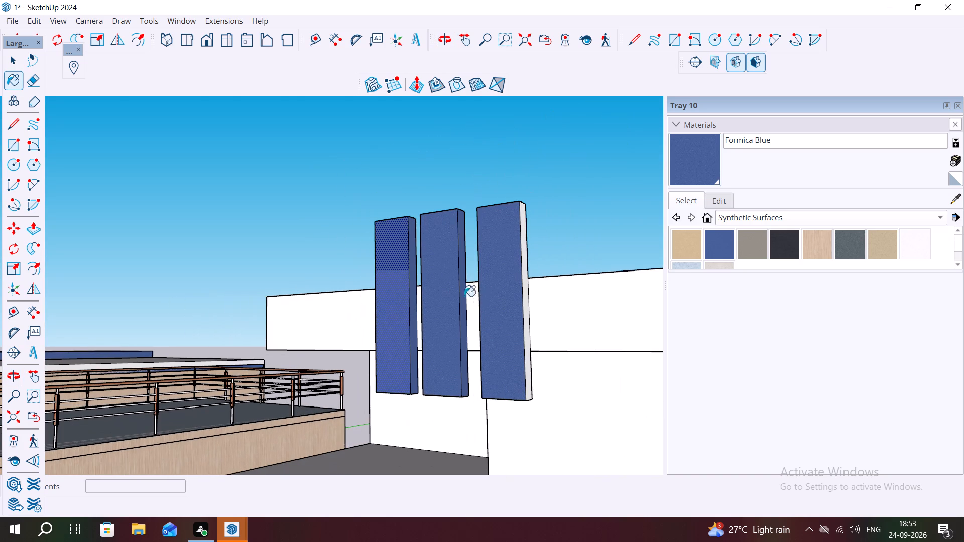
left_click(525, 343)
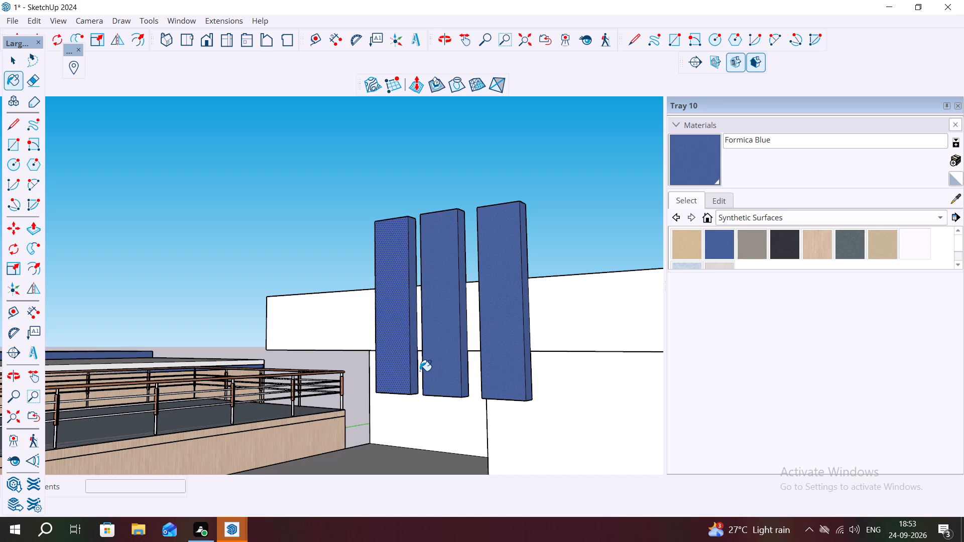
Paint the bottom faces of the three roof strips with Formica Blue, undoing any paint applied to the slab's underside.
middle_click_drag(429, 367, 447, 249)
middle_click_drag(427, 383, 440, 308)
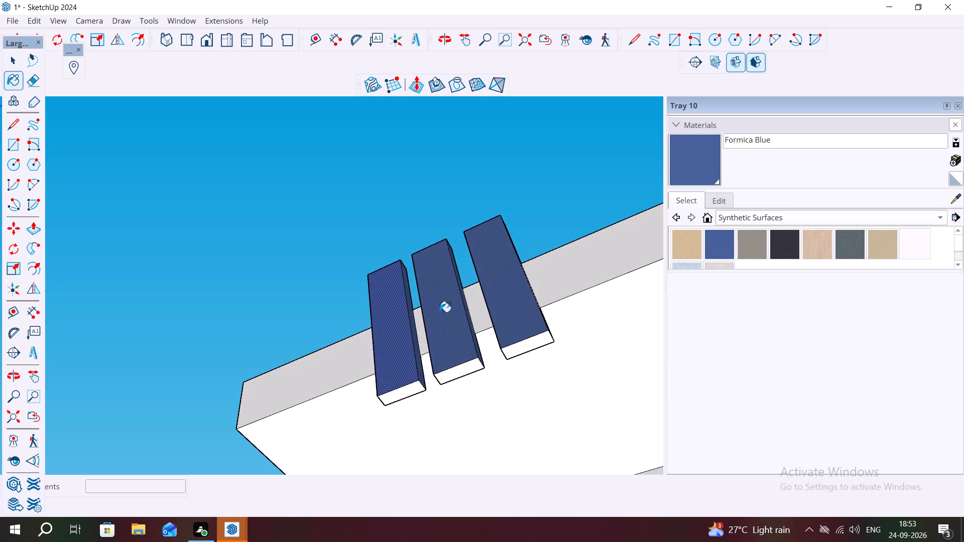
left_click(399, 395)
left_click(451, 382)
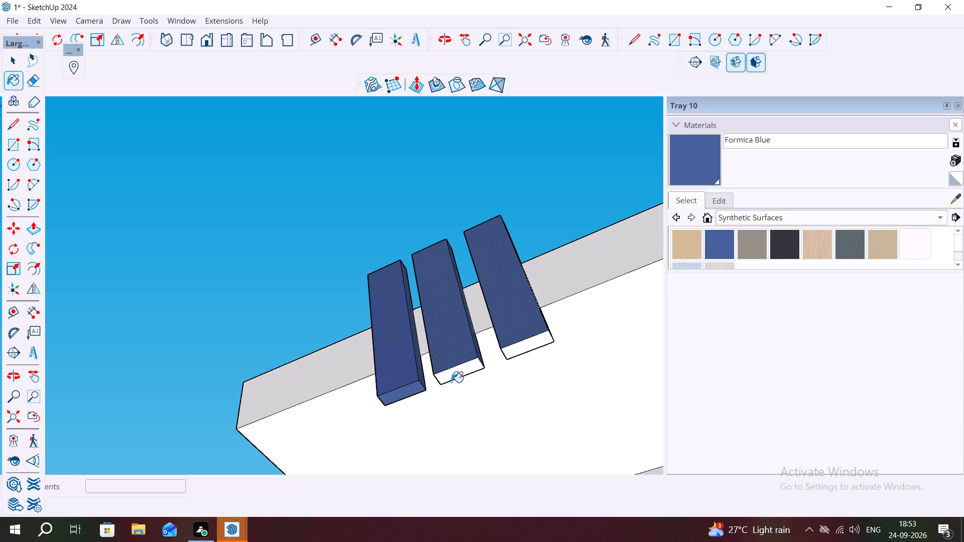
left_click(510, 358)
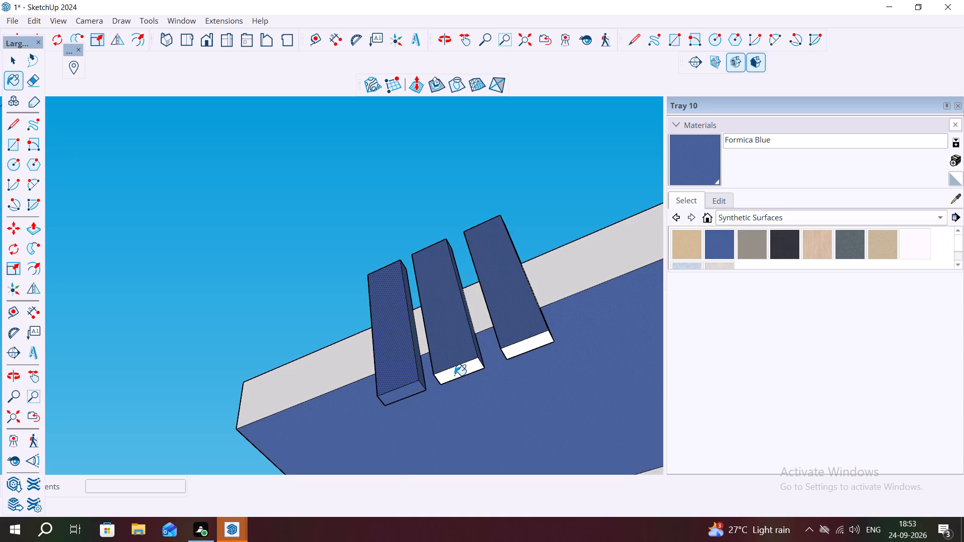
key("ctrl+z")
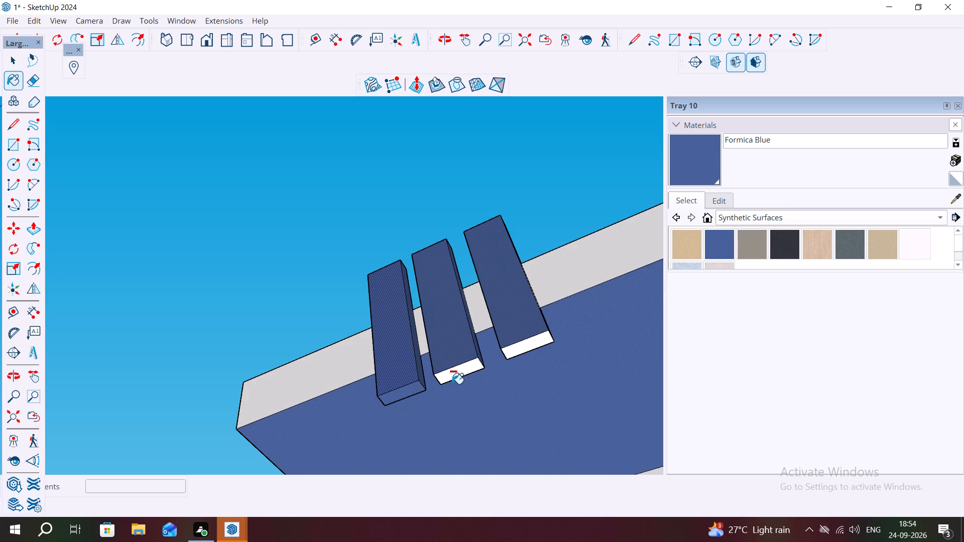
key("ctrl+z")
left_click(453, 379)
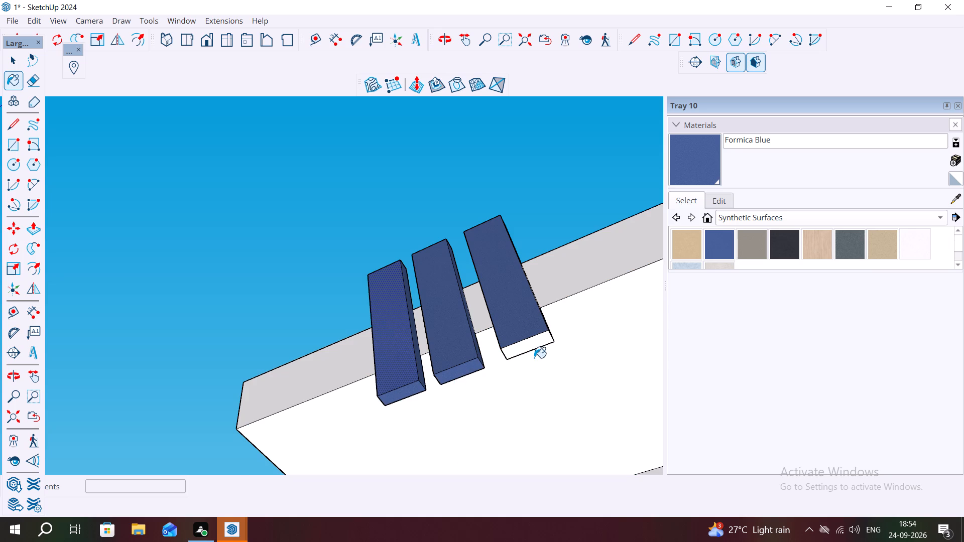
left_click(527, 349)
Examine the roof strips on the white building in an overall view with the neighbouring houses, and leave the Paint tool.
scroll(438, 337, "down", 6)
scroll(405, 371, "down", 2)
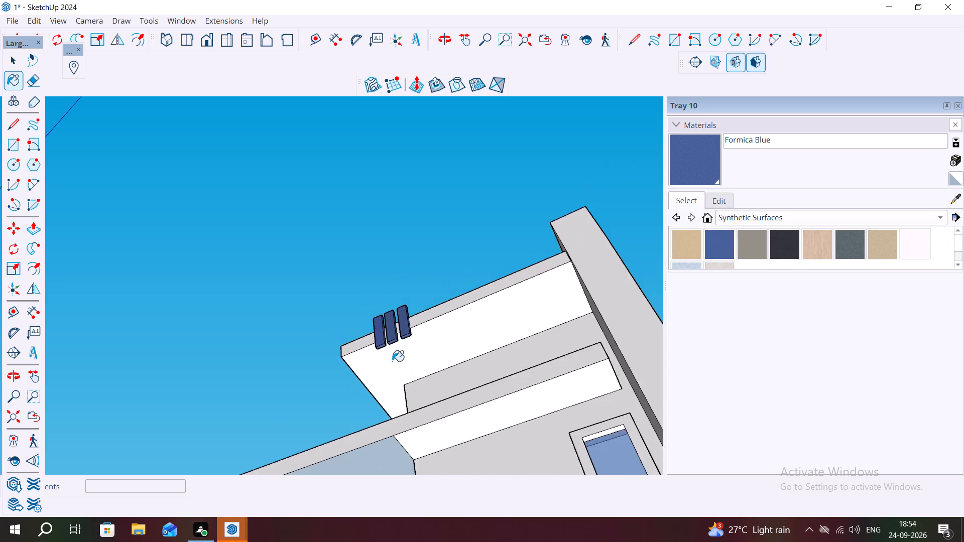
scroll(392, 361, "down", 10)
middle_click_drag(466, 358, 536, 444)
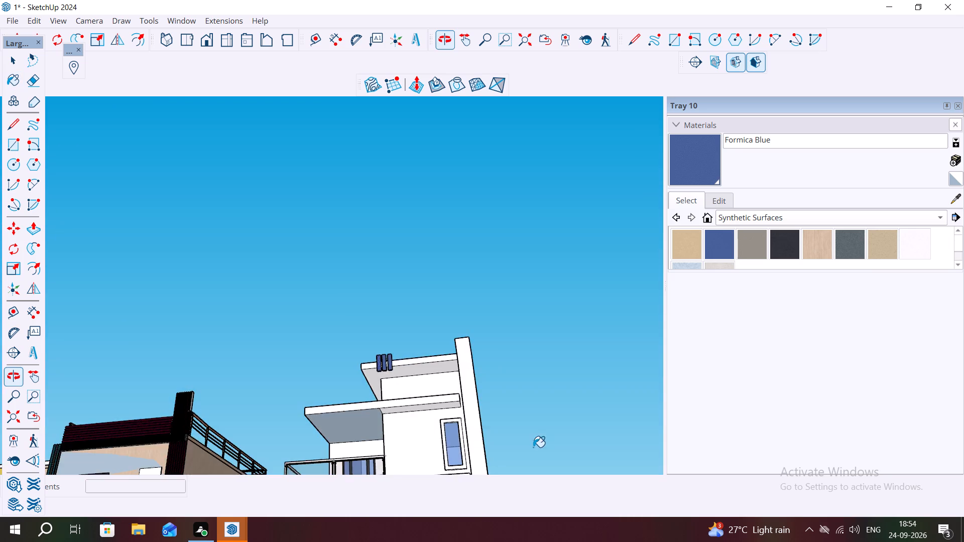
scroll(541, 409, "down", 6)
scroll(614, 366, "down", 4)
scroll(524, 372, "up", 4)
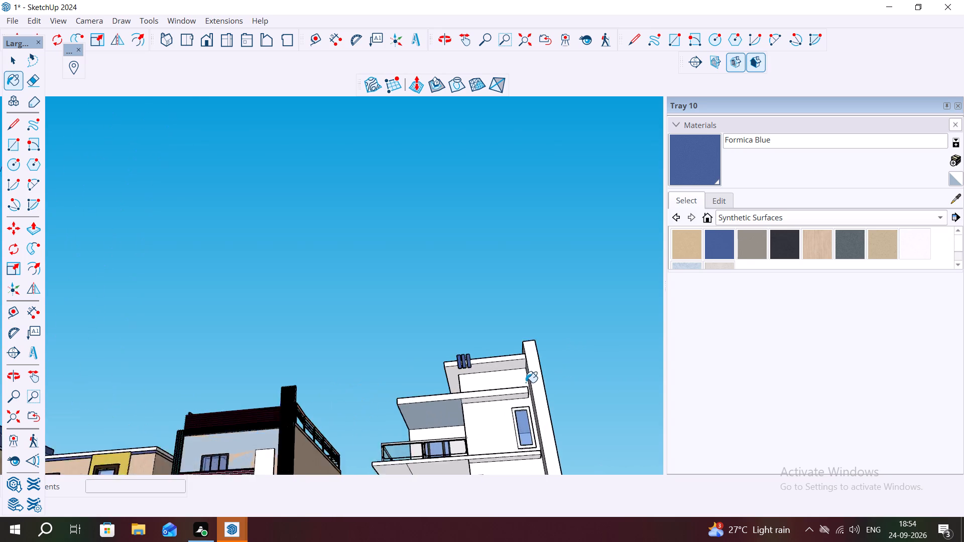
scroll(526, 382, "up", 5)
scroll(538, 391, "down", 6)
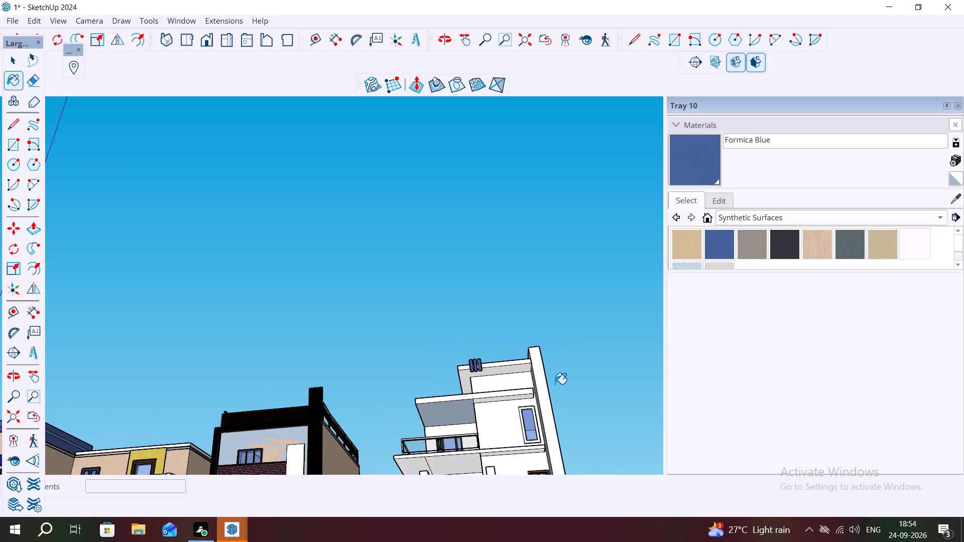
scroll(555, 383, "down", 8)
middle_click_drag(560, 391, 574, 445)
scroll(573, 432, "up", 2)
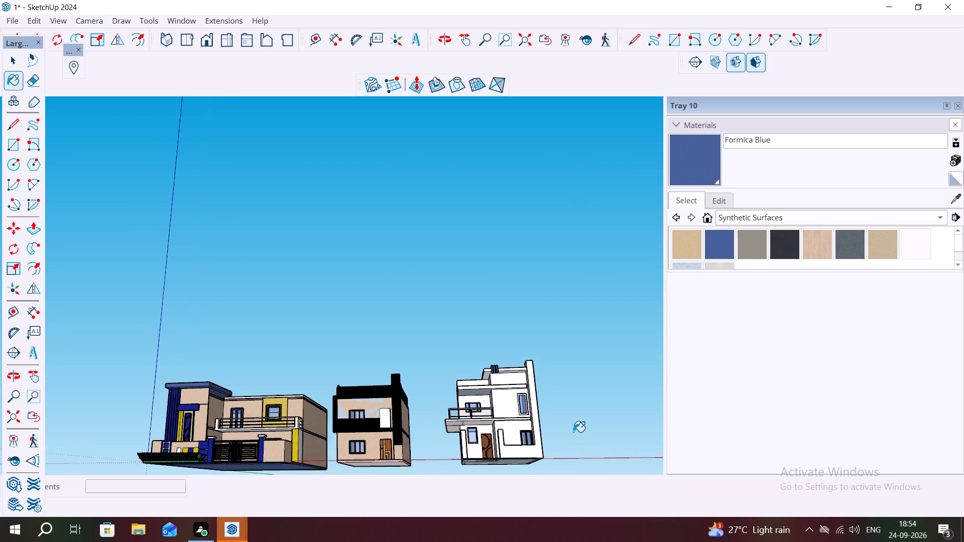
scroll(573, 432, "up", 2)
key("Escape")
key("space")
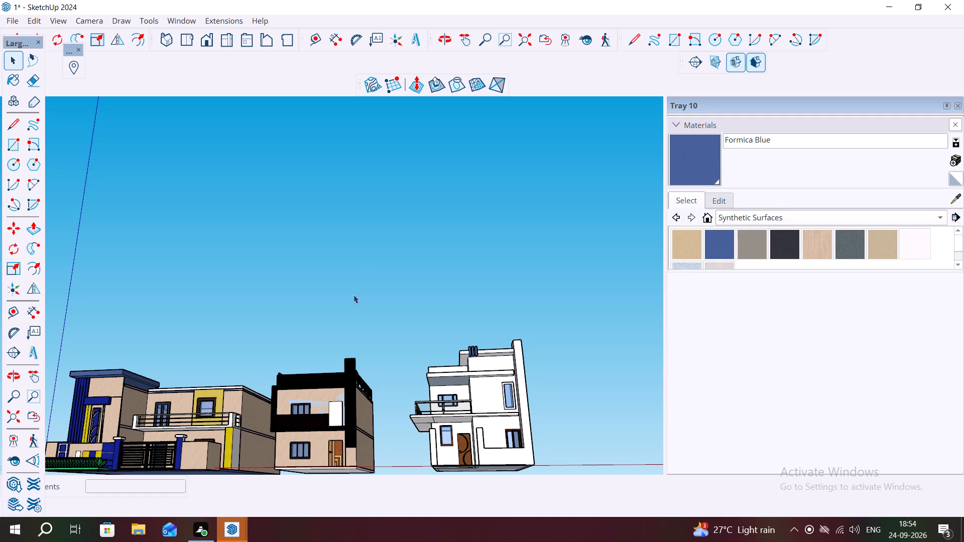
Examine the white building's front from several angles, including the porch, pillars, railing and boundary wall.
scroll(434, 304, "down", 3)
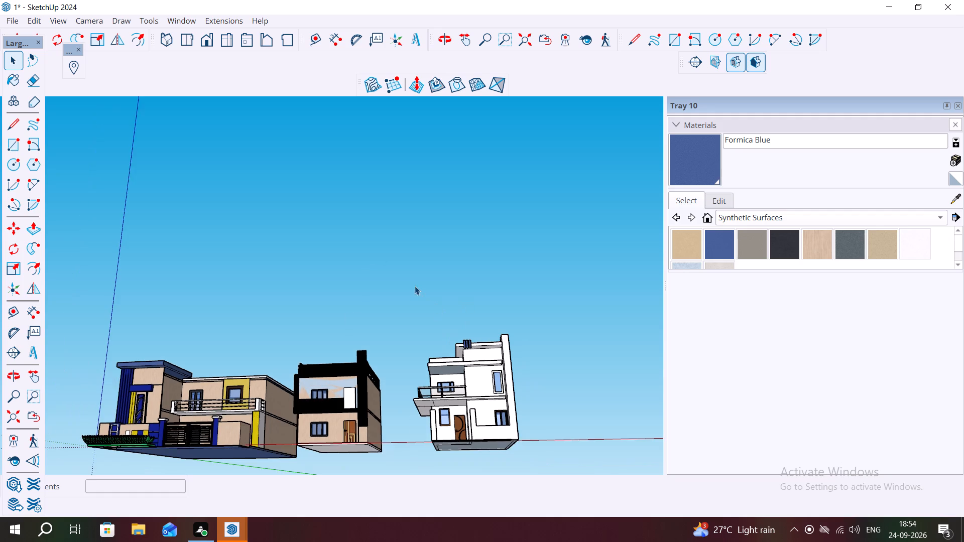
middle_click_drag(448, 332, 464, 411)
scroll(458, 410, "up", 4)
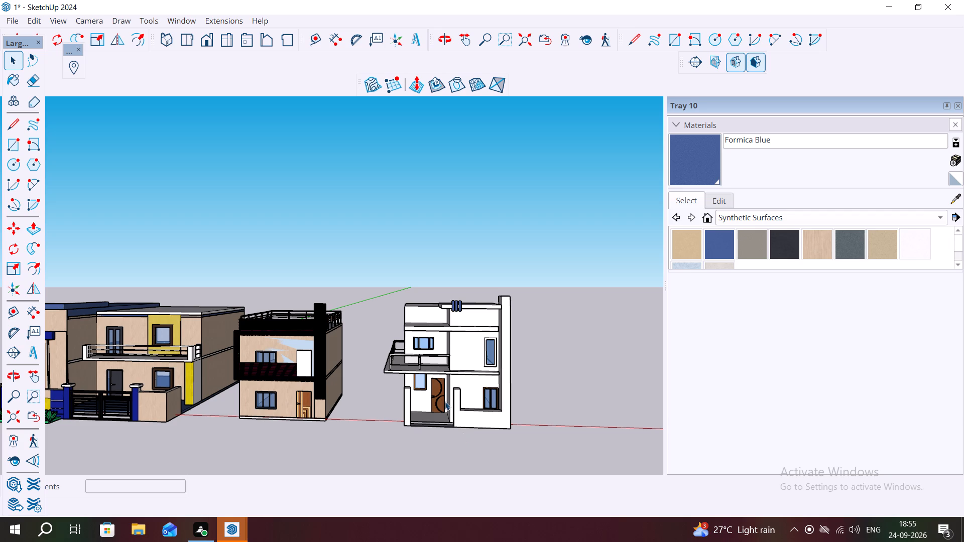
middle_click_drag(441, 401, 476, 444)
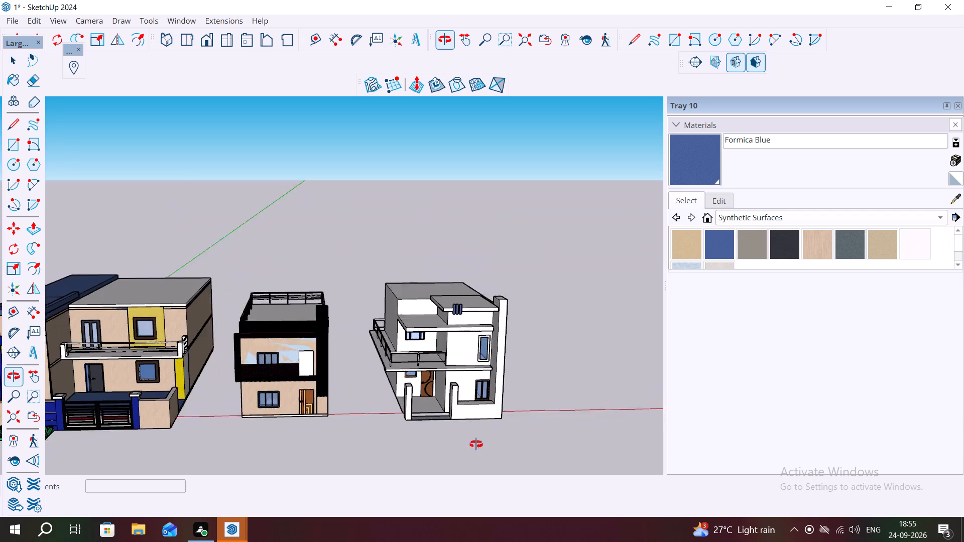
middle_click_drag(476, 444, 548, 461)
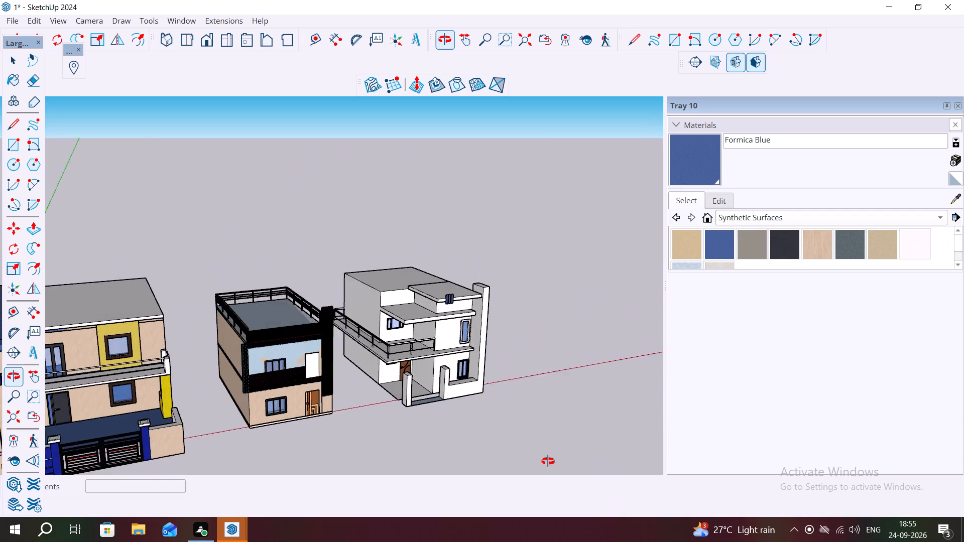
middle_click_drag(548, 461, 499, 448)
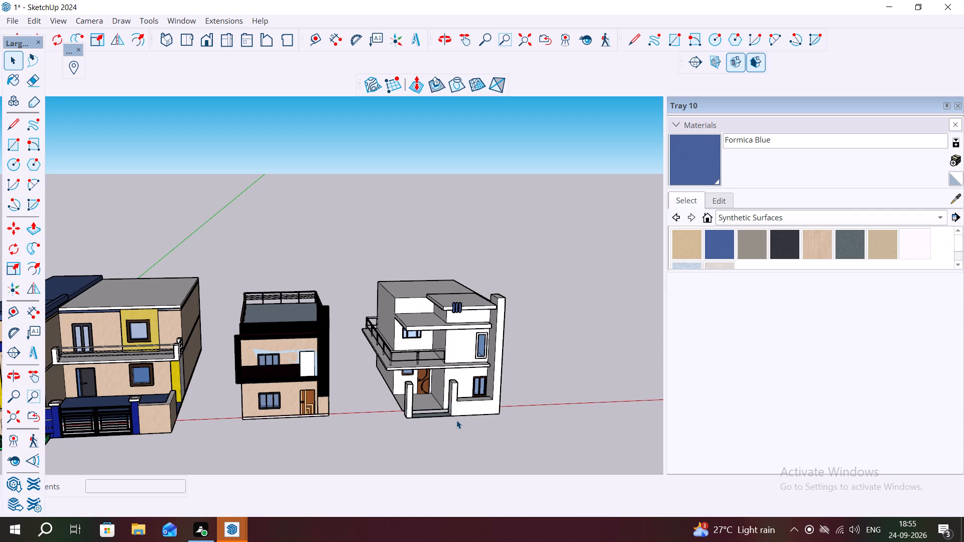
scroll(458, 418, "up", 6)
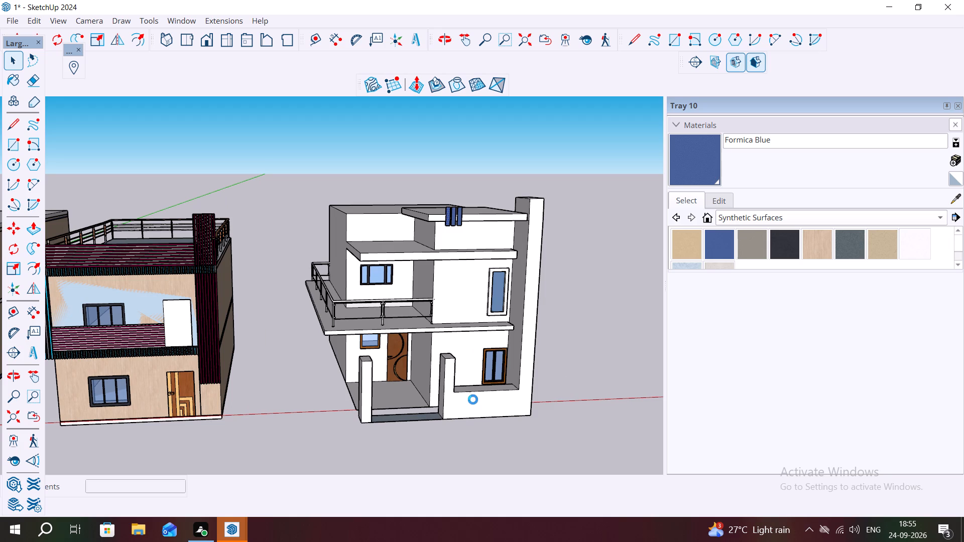
scroll(301, 411, "down", 3)
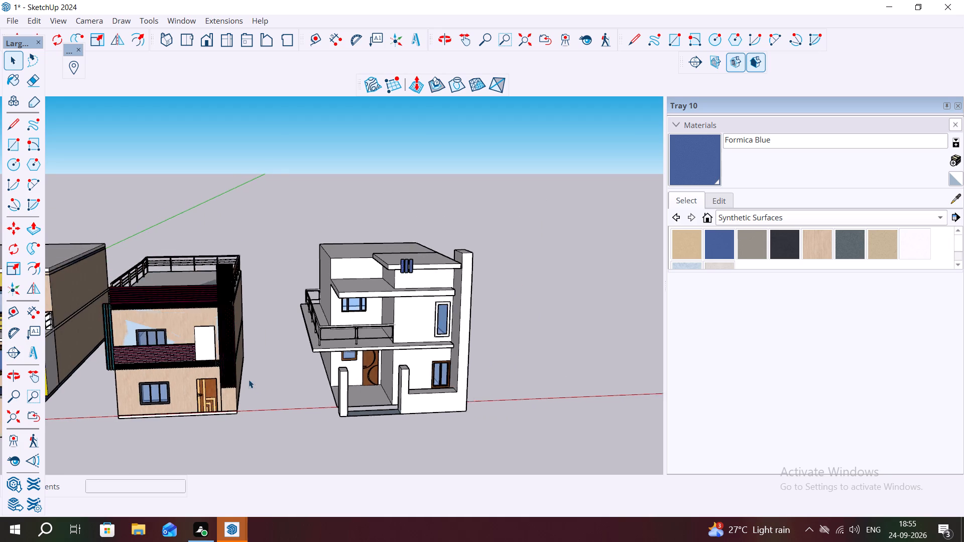
scroll(247, 376, "down", 2)
scroll(351, 421, "up", 5)
scroll(408, 445, "up", 1)
middle_click_drag(408, 445, 404, 429)
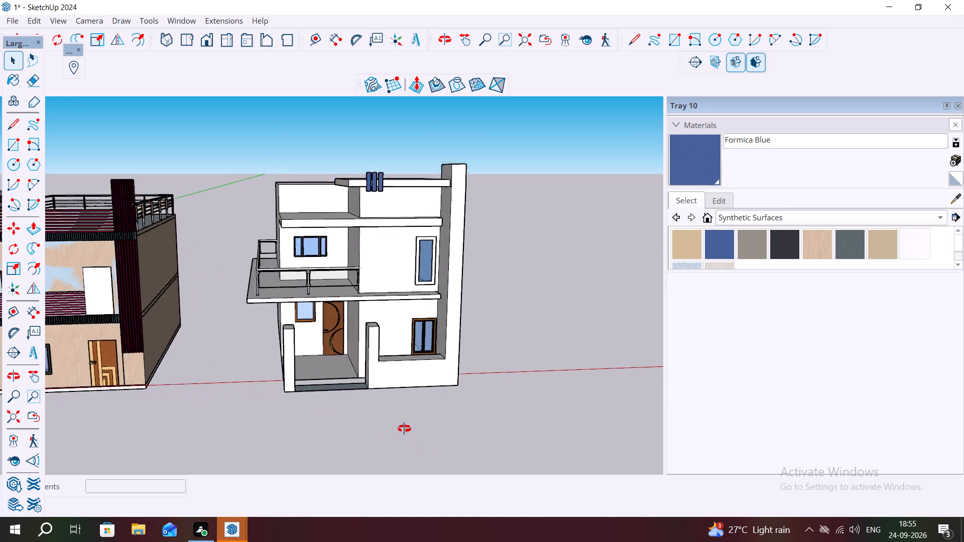
middle_click_drag(404, 429, 400, 400)
scroll(400, 399, "up", 7)
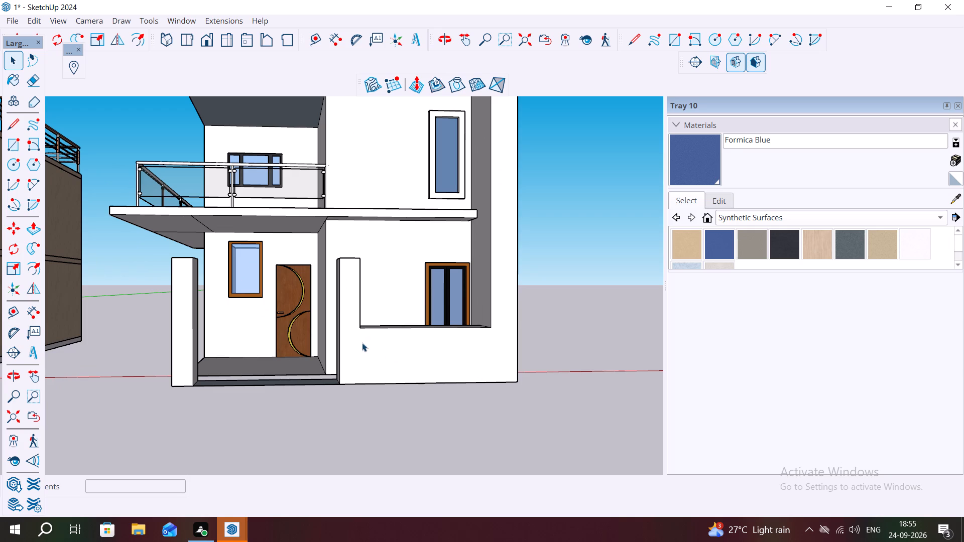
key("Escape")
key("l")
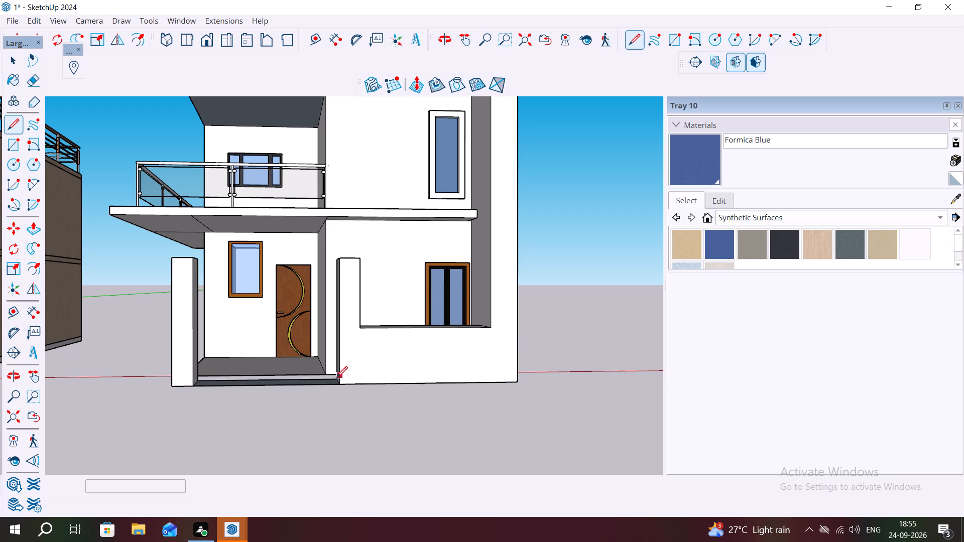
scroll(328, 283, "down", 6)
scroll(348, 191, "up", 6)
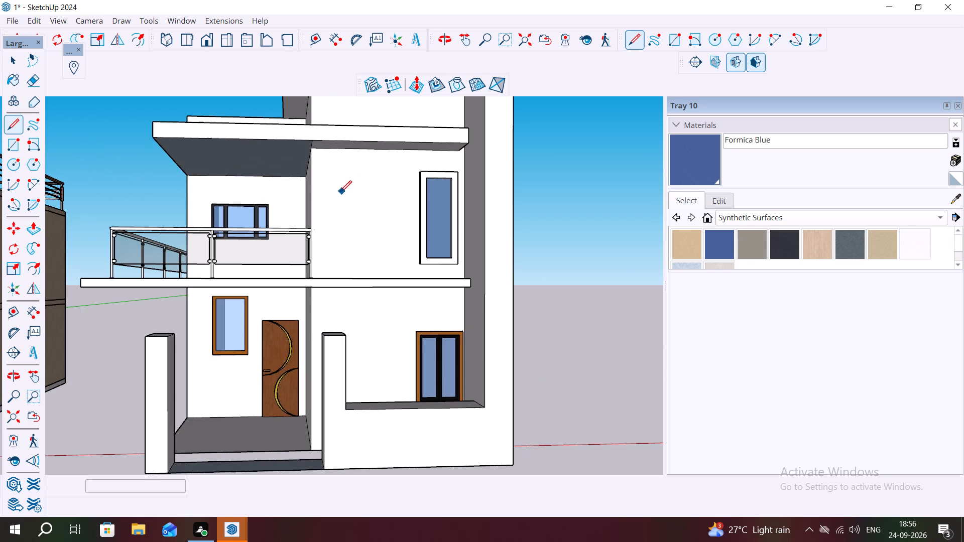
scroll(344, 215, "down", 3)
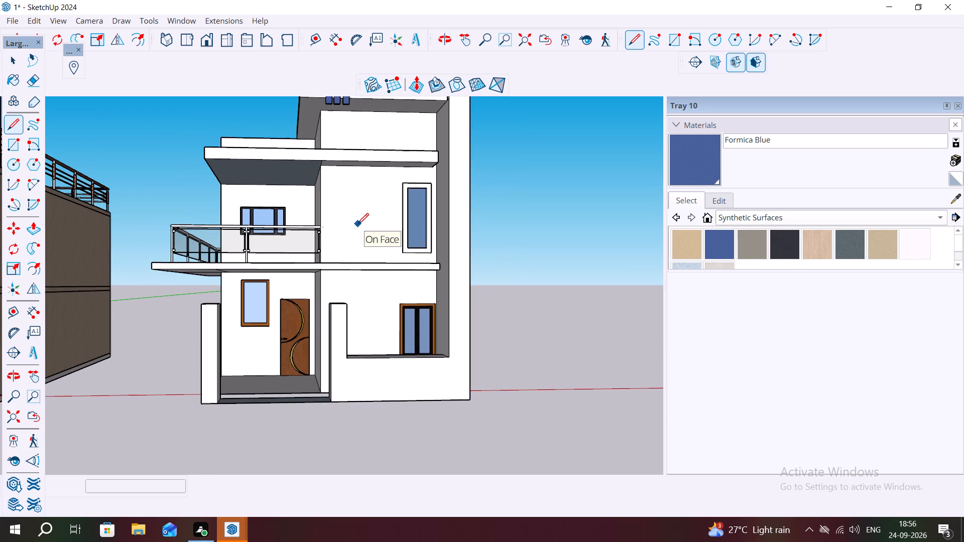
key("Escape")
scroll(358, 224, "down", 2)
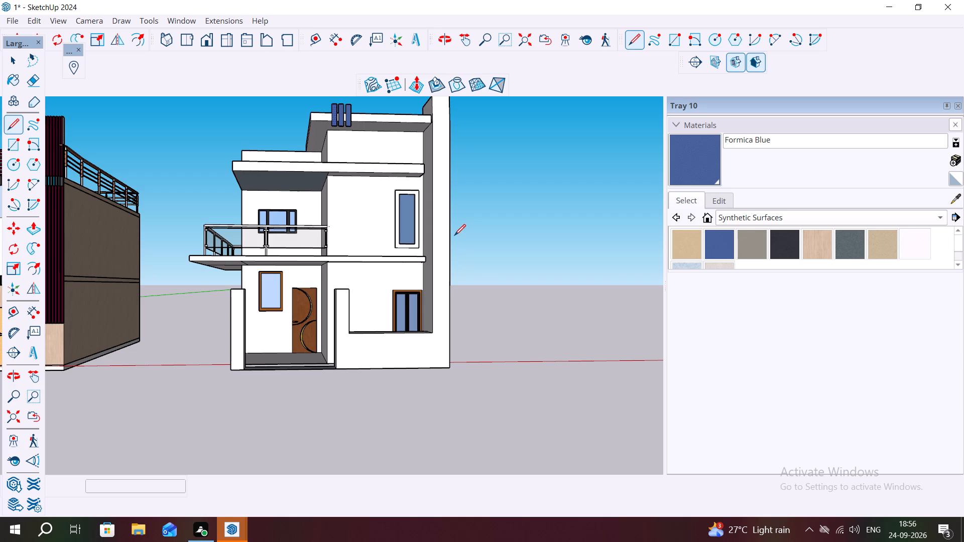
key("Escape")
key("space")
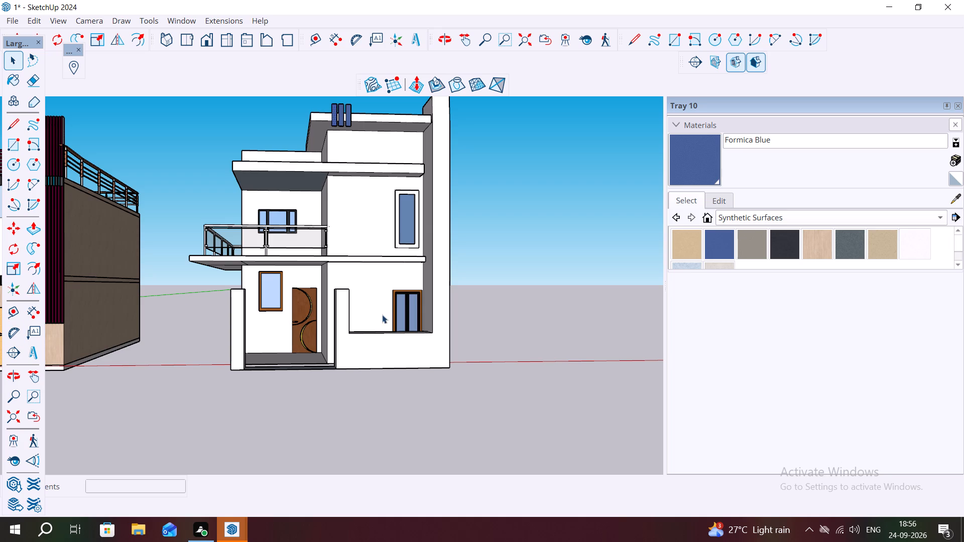
Draw a rectangle about 8' 5 1/4" by 7' 4 1/4" closing the porch opening between the two front pillars.
middle_click_drag(332, 325, 359, 325)
middle_click_drag(321, 316, 303, 312)
key("space")
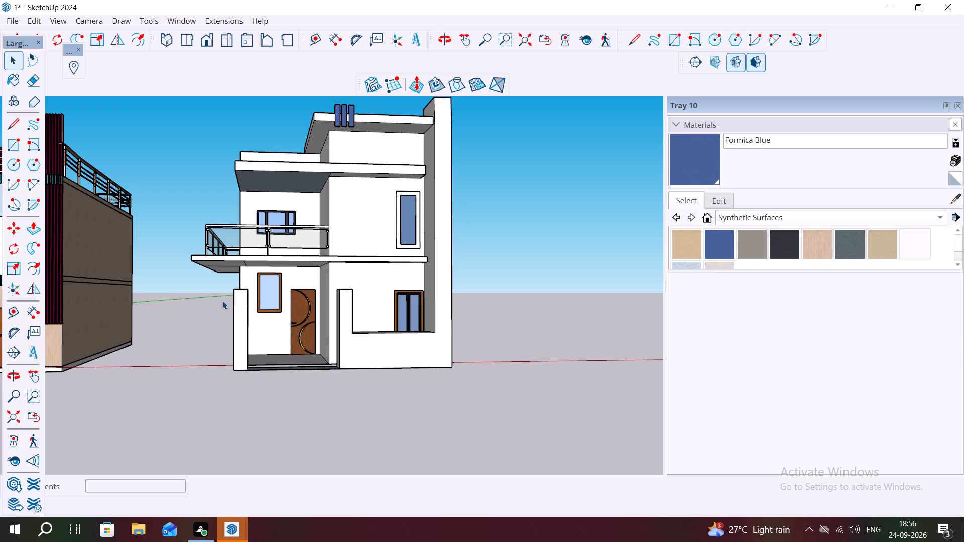
key("r")
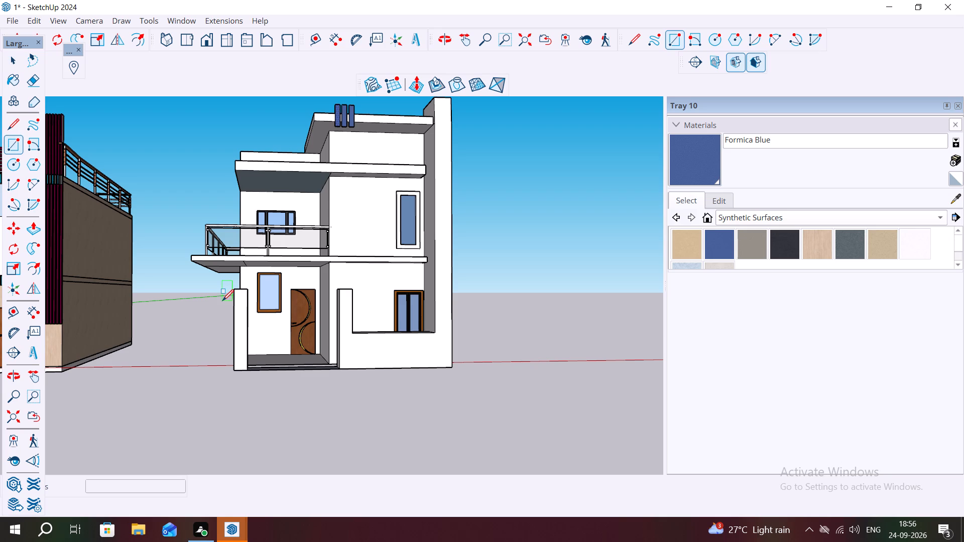
left_click(247, 290)
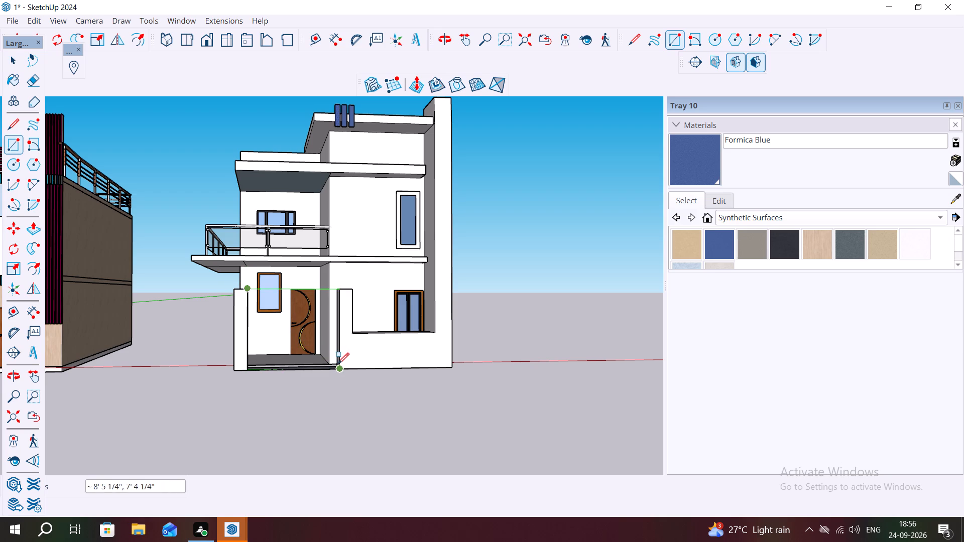
left_click(338, 368)
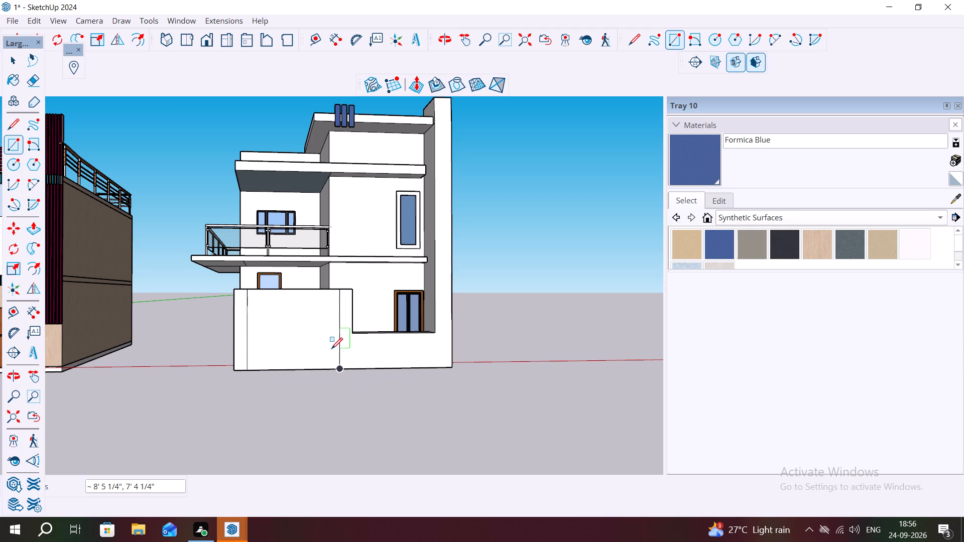
key("Escape")
key("space")
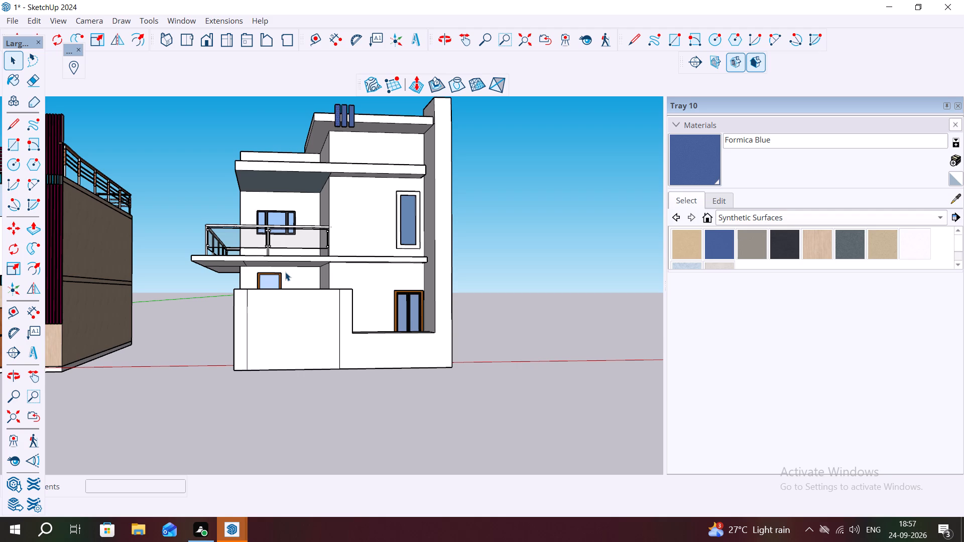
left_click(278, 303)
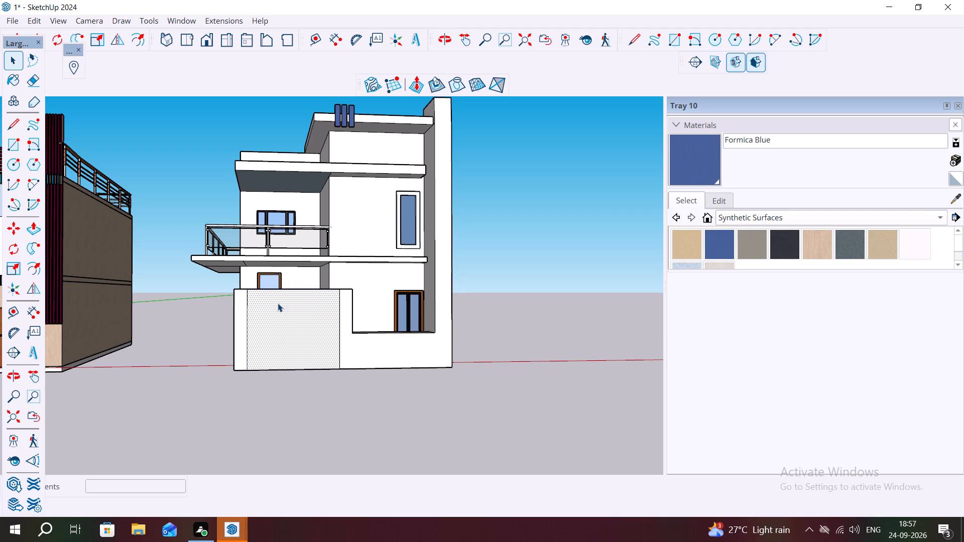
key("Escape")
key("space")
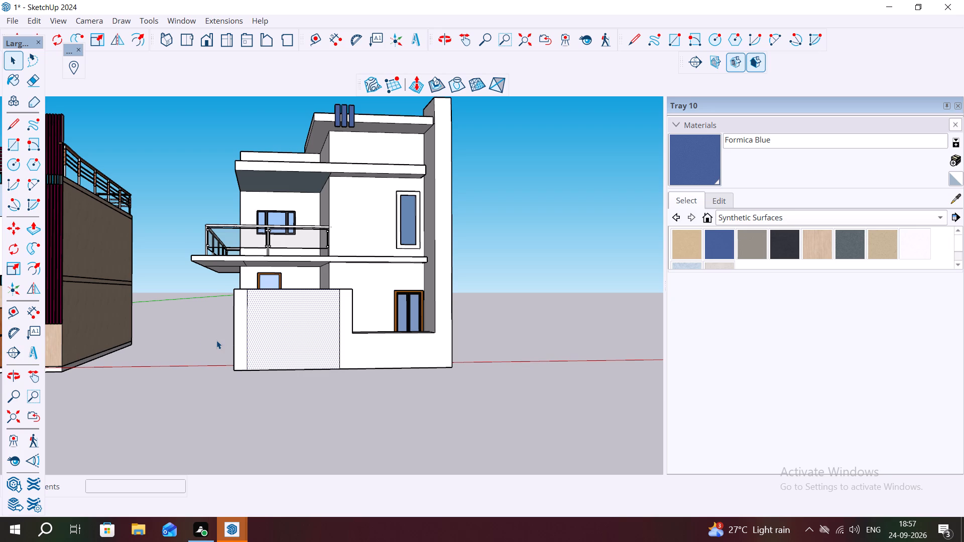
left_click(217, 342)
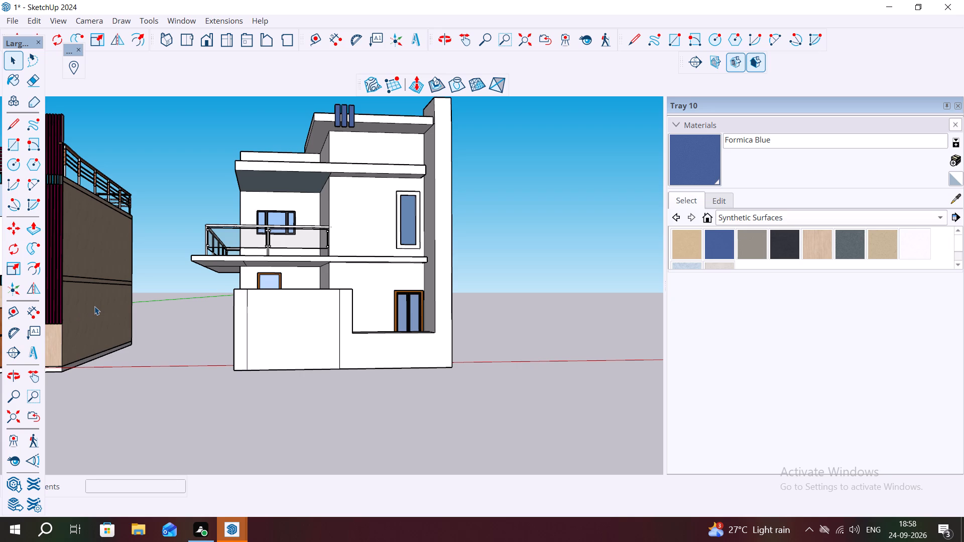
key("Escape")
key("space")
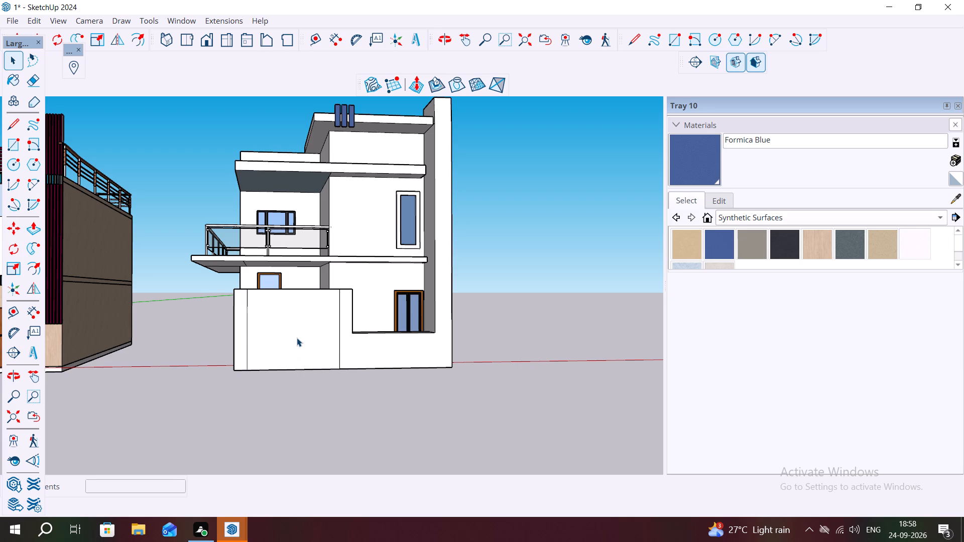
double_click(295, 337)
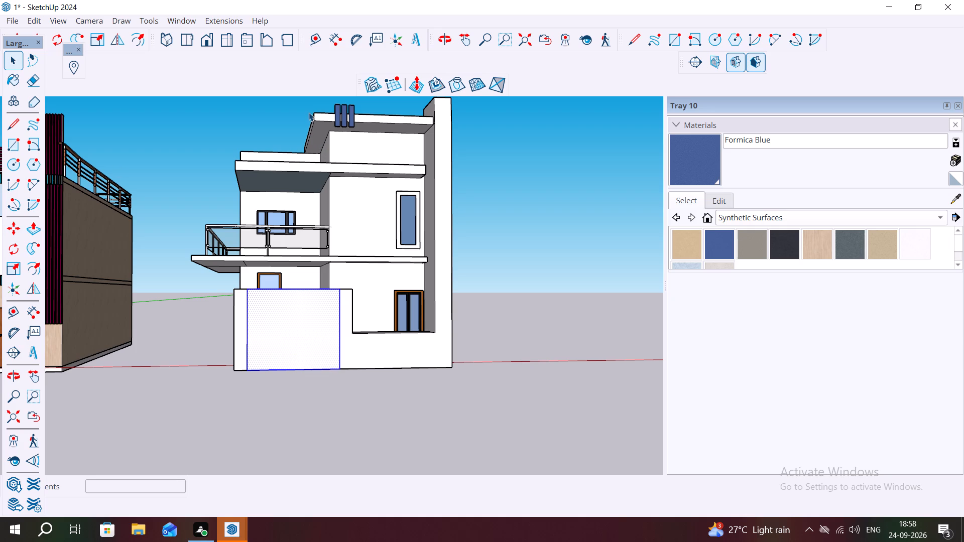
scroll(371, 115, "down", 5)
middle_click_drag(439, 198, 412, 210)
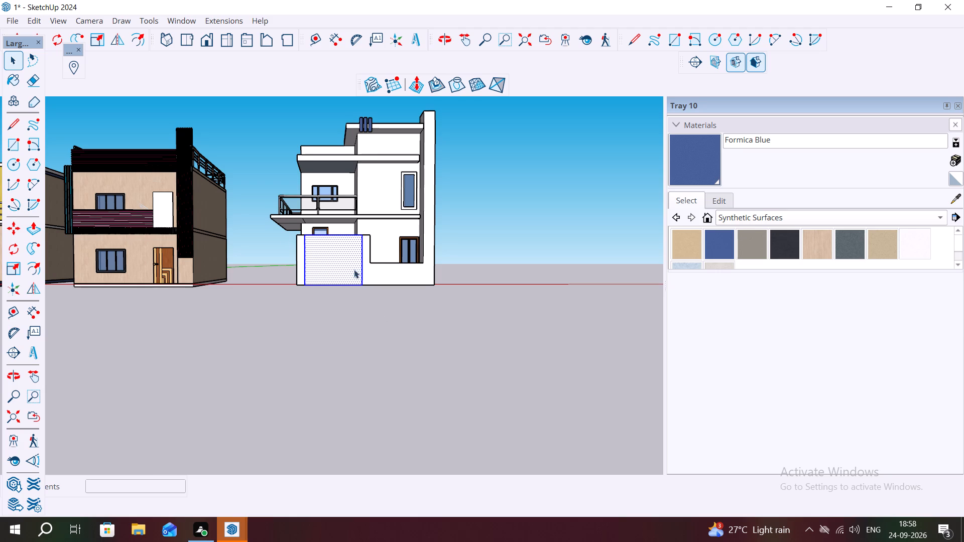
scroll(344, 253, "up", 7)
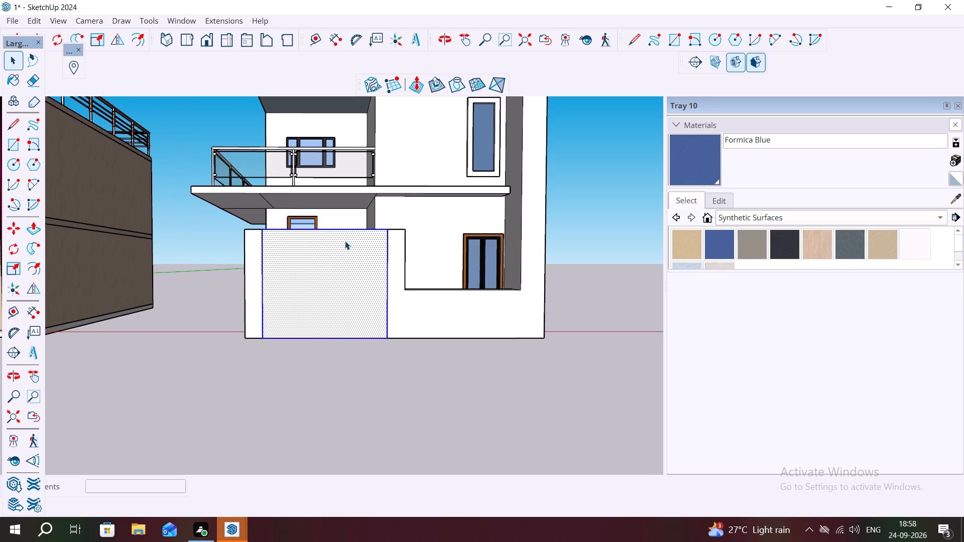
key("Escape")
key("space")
Draw two full-height rectangles on the panel between the pillars: about 1' 10 5/8" wide beside the boundary-wall pillar, about 2' 6 15/16" wide near the middle.
key("r")
left_click(359, 232)
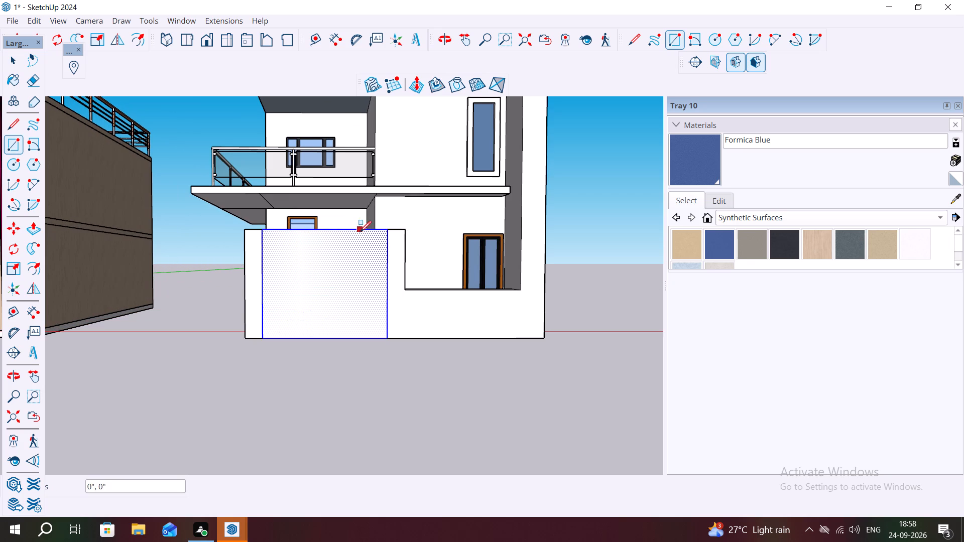
left_click(388, 342)
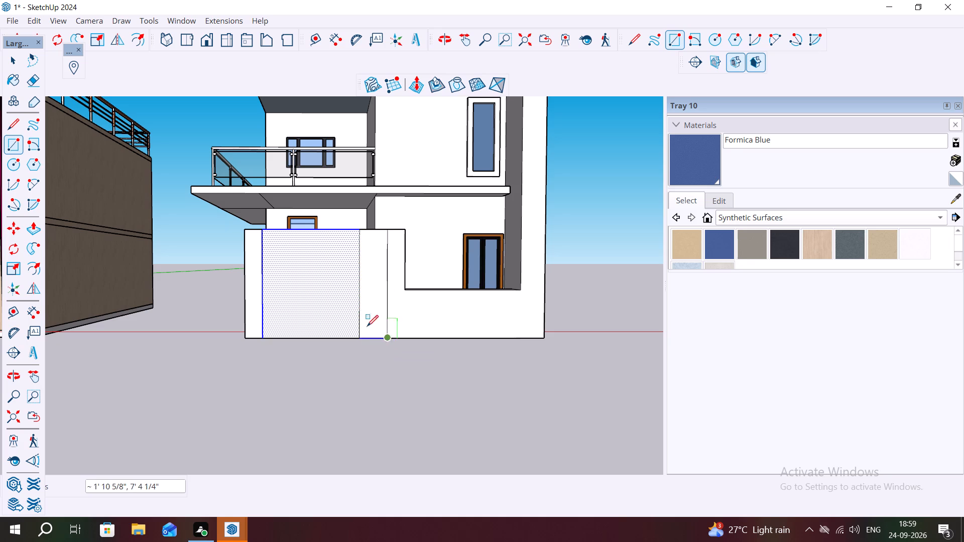
left_click(349, 231)
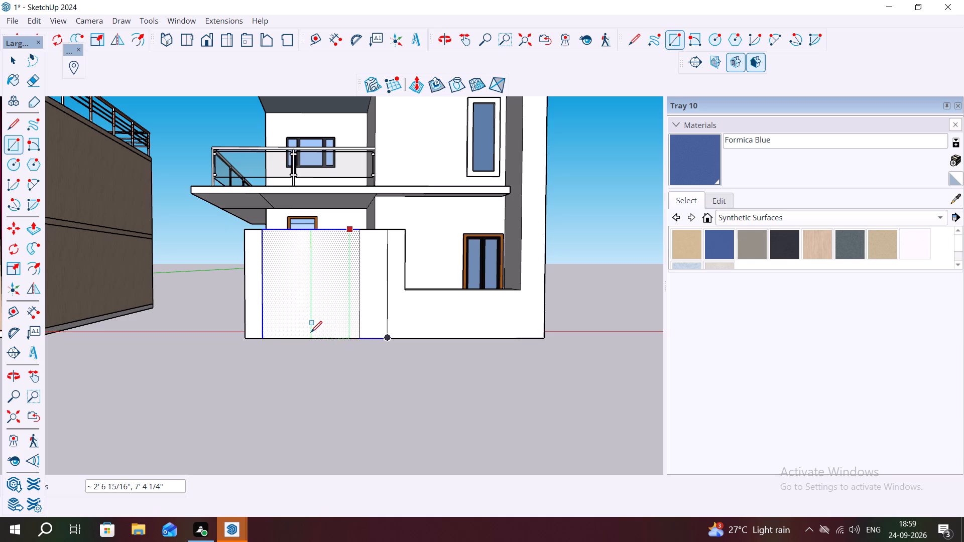
left_click(311, 332)
key("Escape")
key("space")
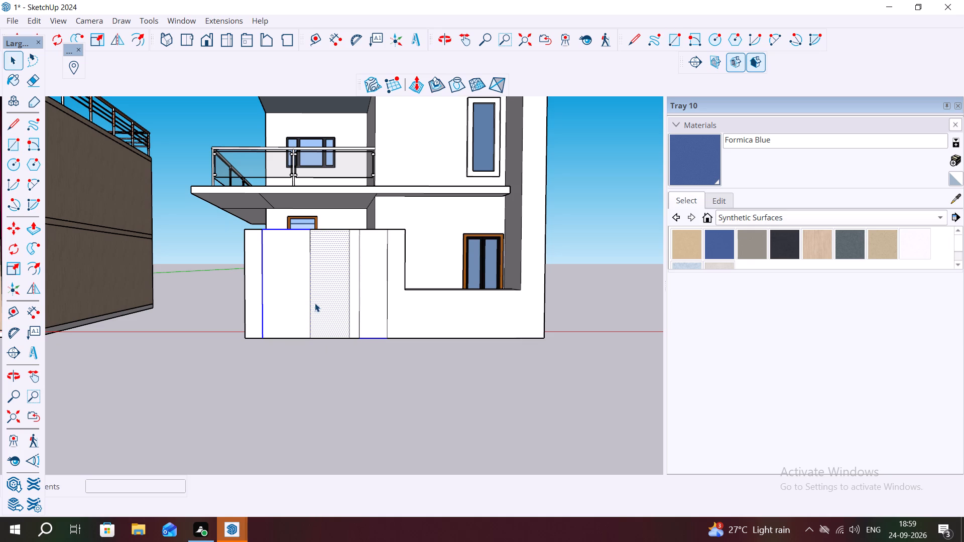
Offset the outline of the panel division beside the free-standing pillar inward by about 2 1/4".
left_click(282, 297)
key("r")
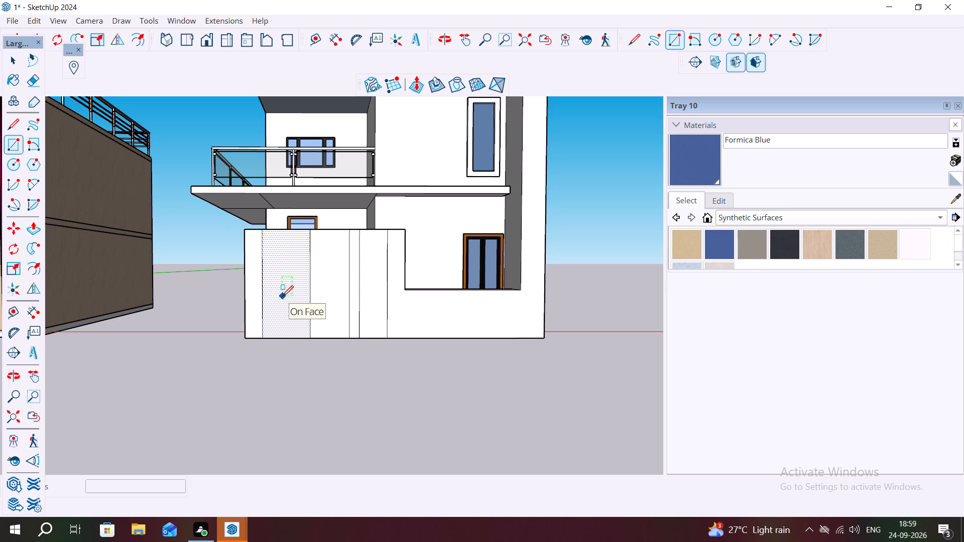
key("Escape")
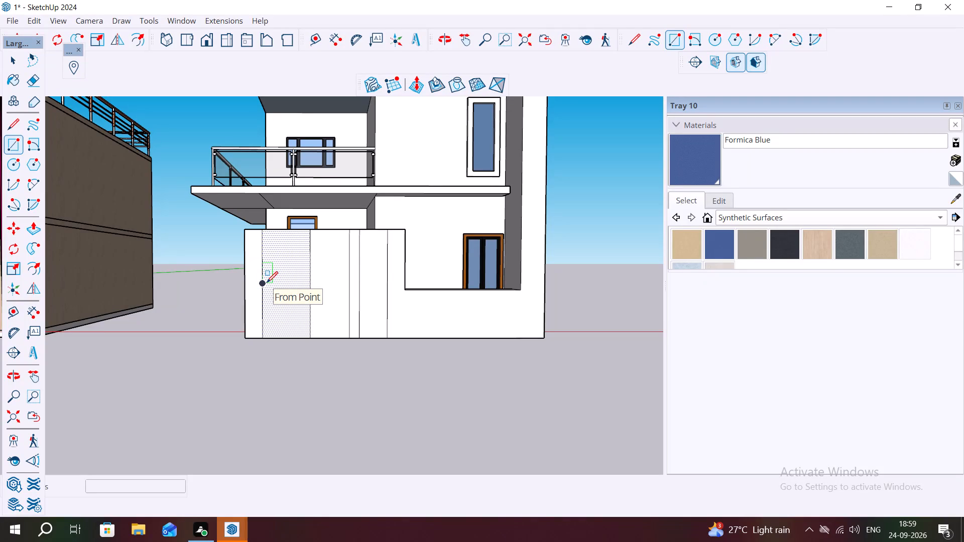
key("r")
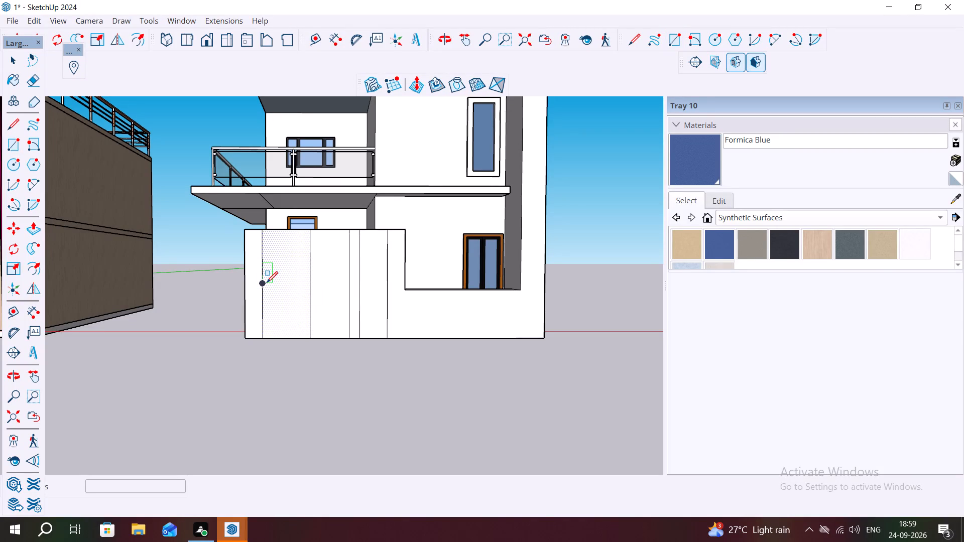
key("Escape")
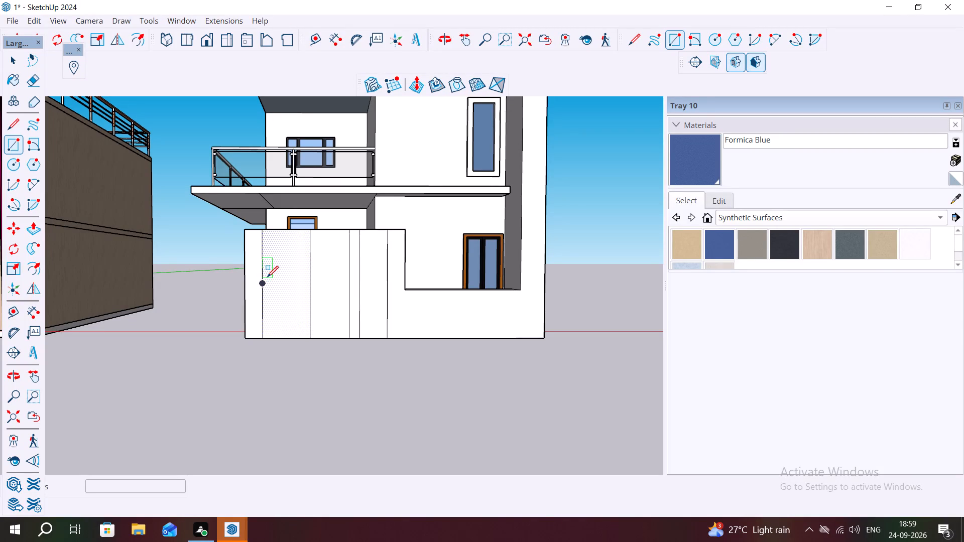
key("space")
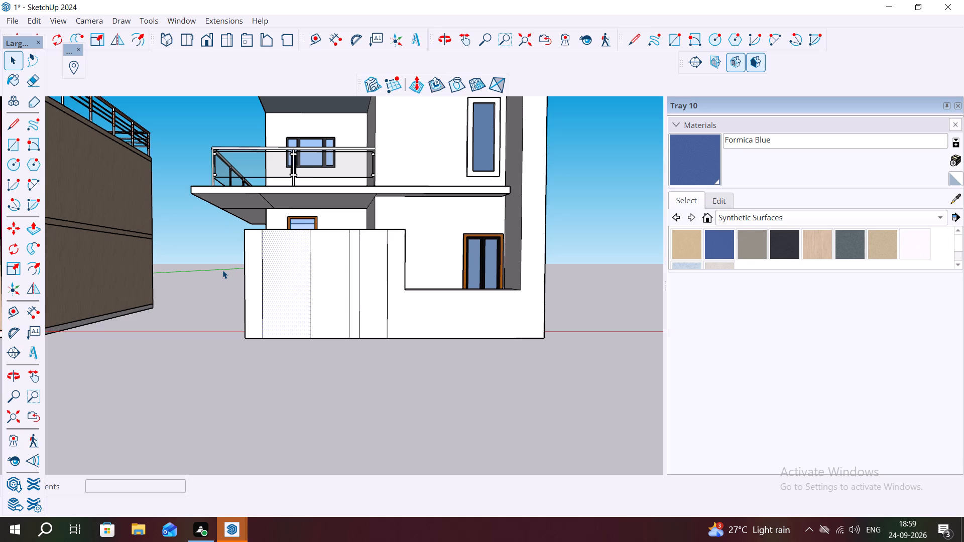
key("f")
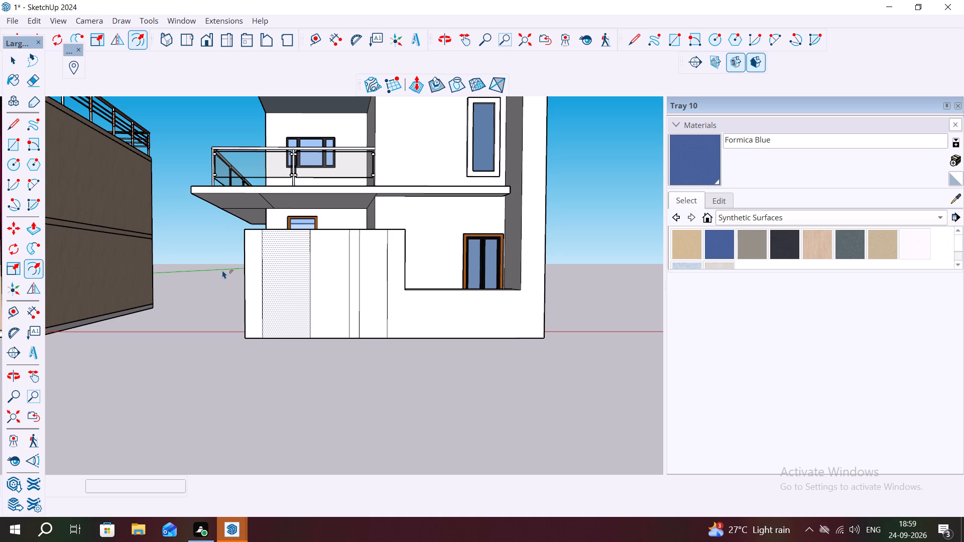
left_click(261, 273)
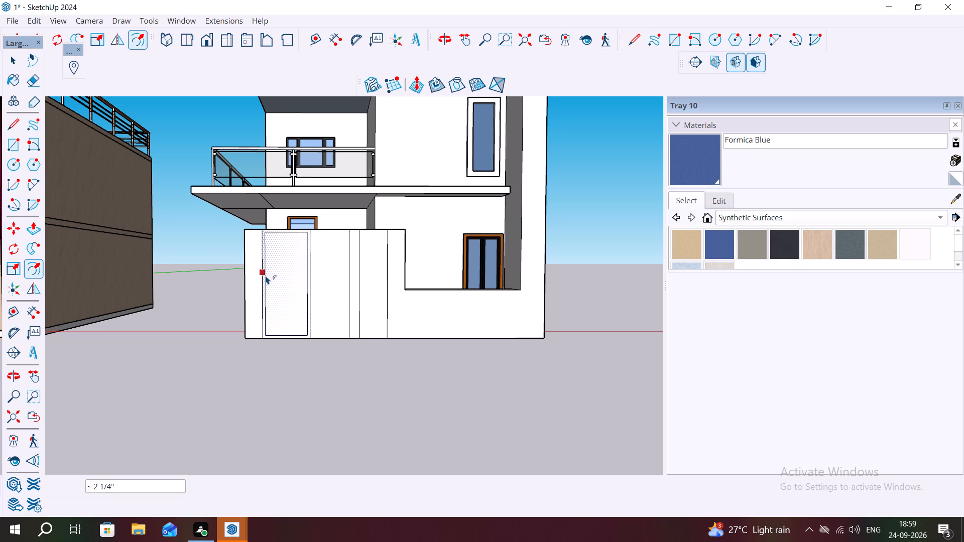
left_click(266, 276)
key("Escape")
key("space")
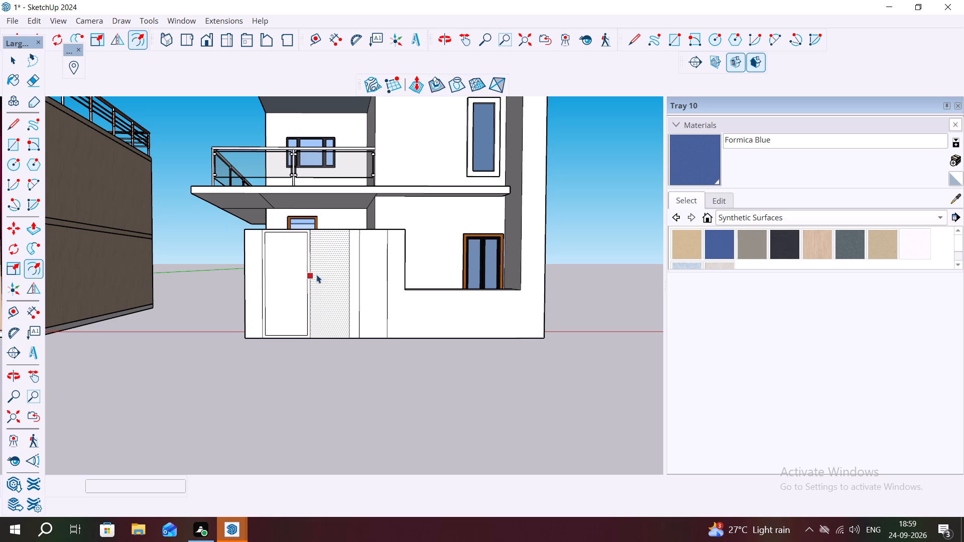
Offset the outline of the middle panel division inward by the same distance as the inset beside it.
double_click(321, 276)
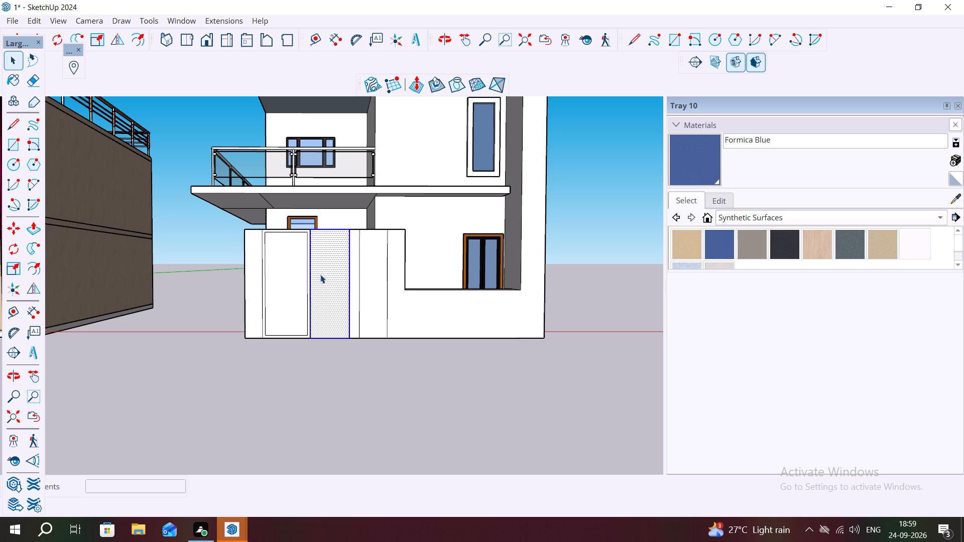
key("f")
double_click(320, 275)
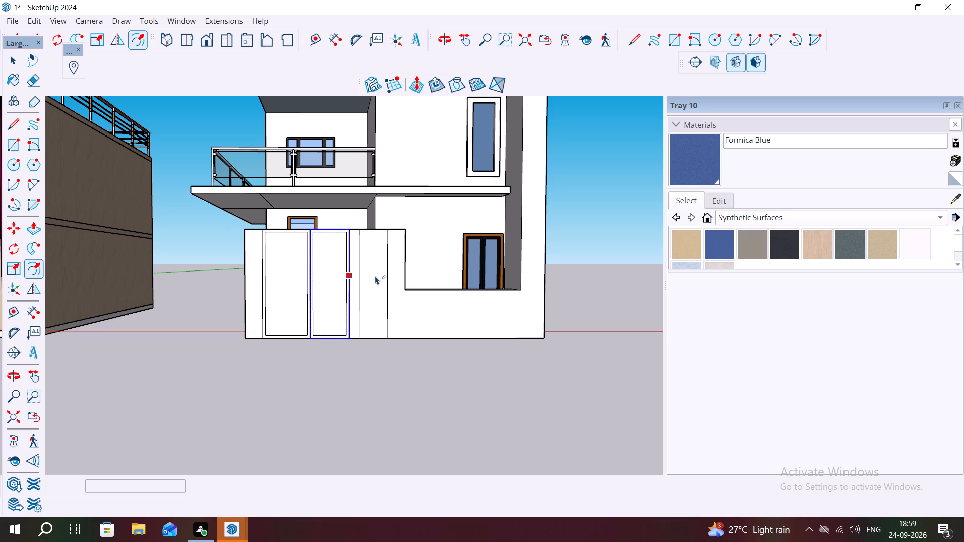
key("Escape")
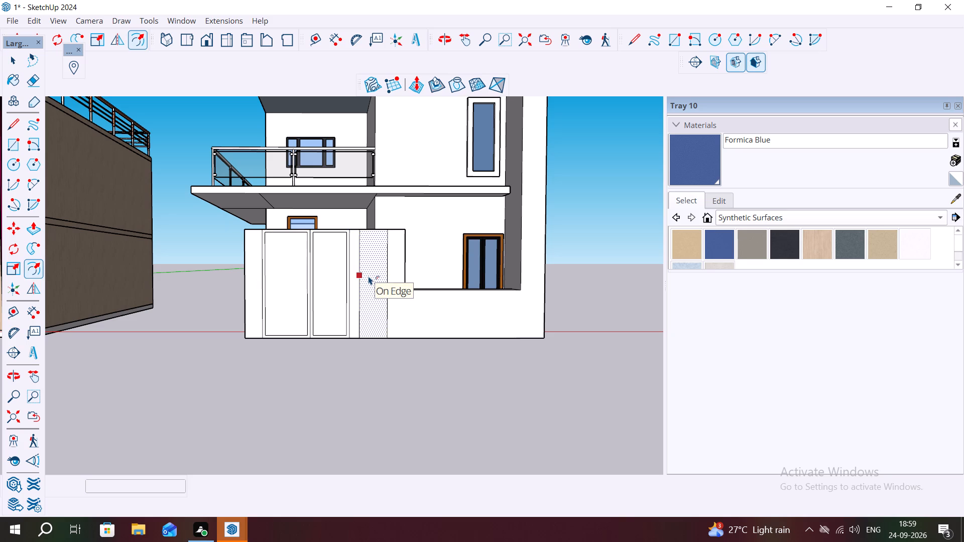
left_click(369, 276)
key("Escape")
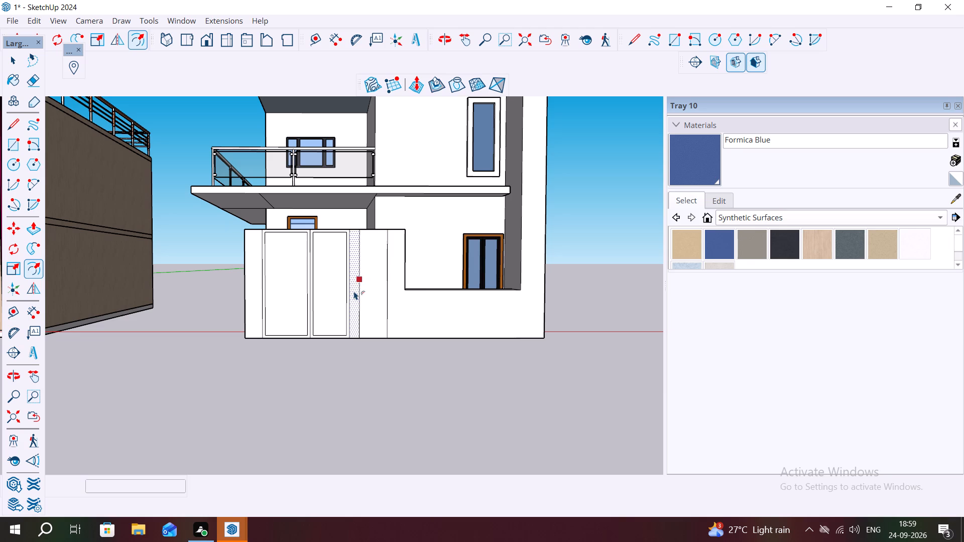
Undo the inset outlines and the full-height divisions drawn on the panel between the two front pillars.
key("ctrl+z")
key("z")
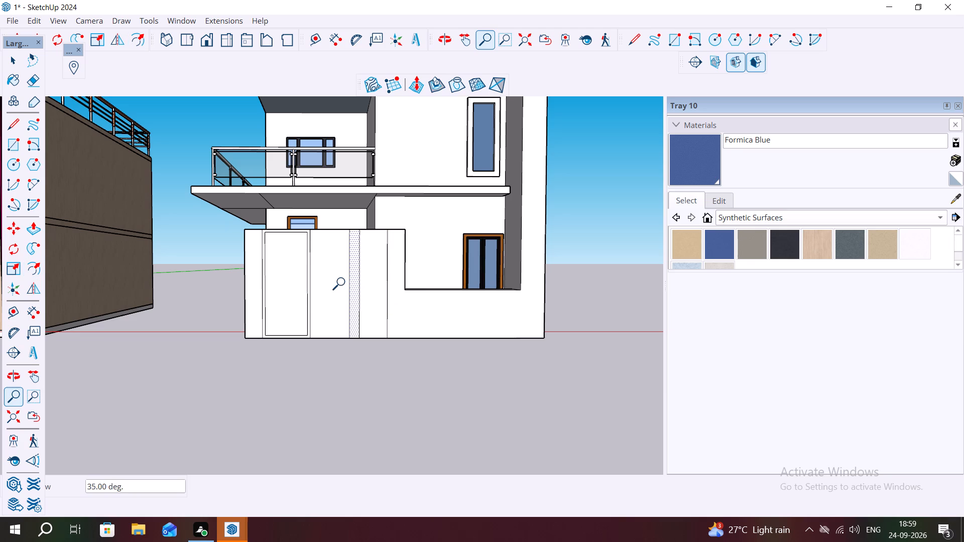
key("ctrl+z")
key("ctrl+z")
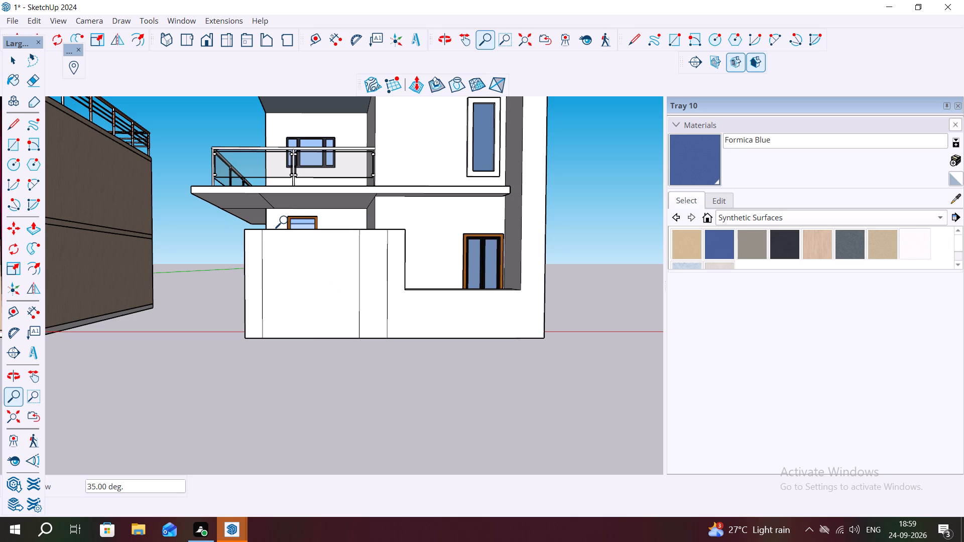
Draw a 7' 4 1/4" vertical line from the midpoint of the gate panel's top edge to its bottom edge, halving the panel.
key("l")
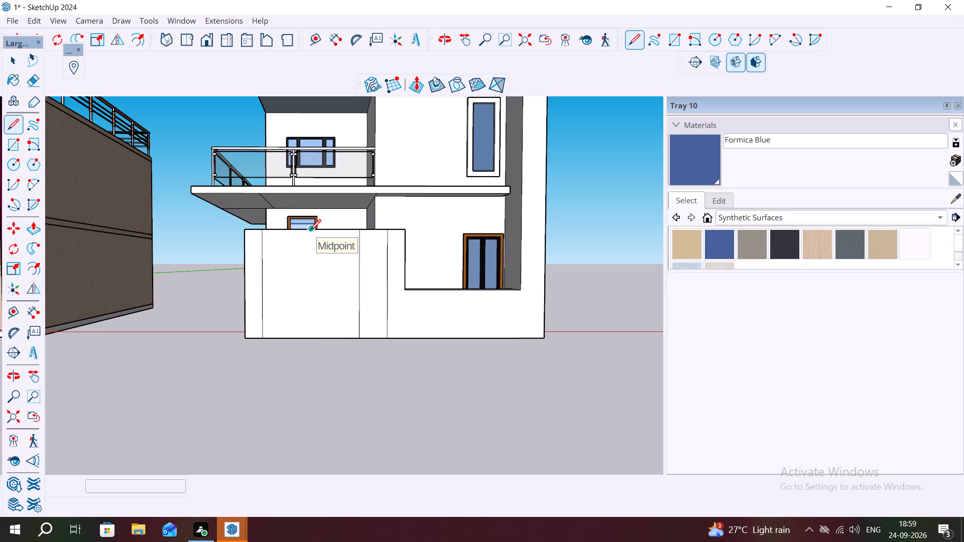
left_click(314, 231)
left_click(312, 344)
key("Escape")
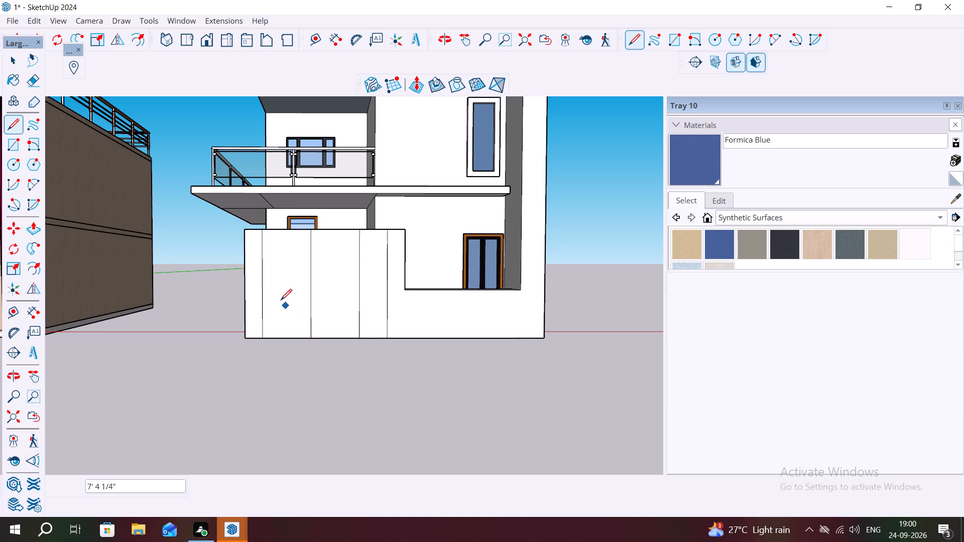
Offset the outline of the gate half beside the free-standing pillar inward by about 5 1/8".
key("space")
left_click(285, 297)
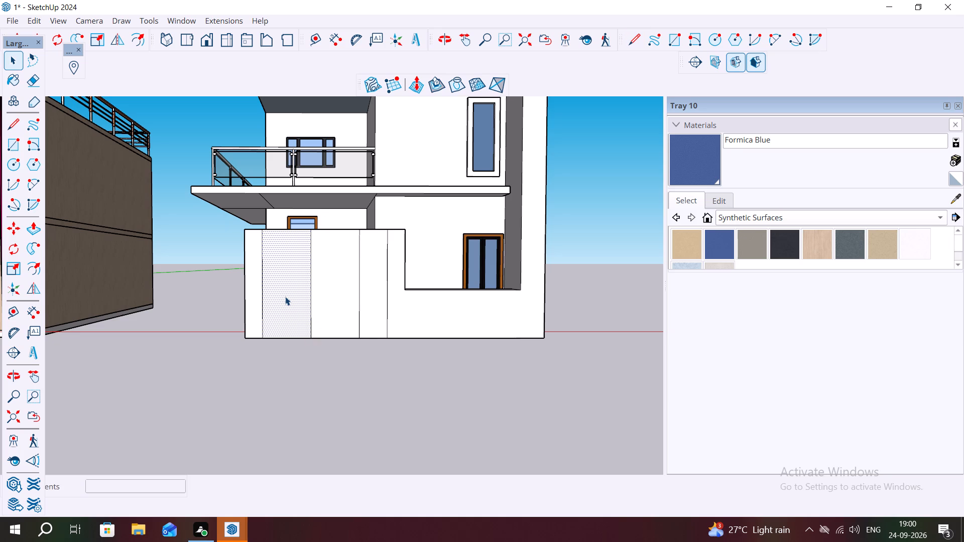
key("r")
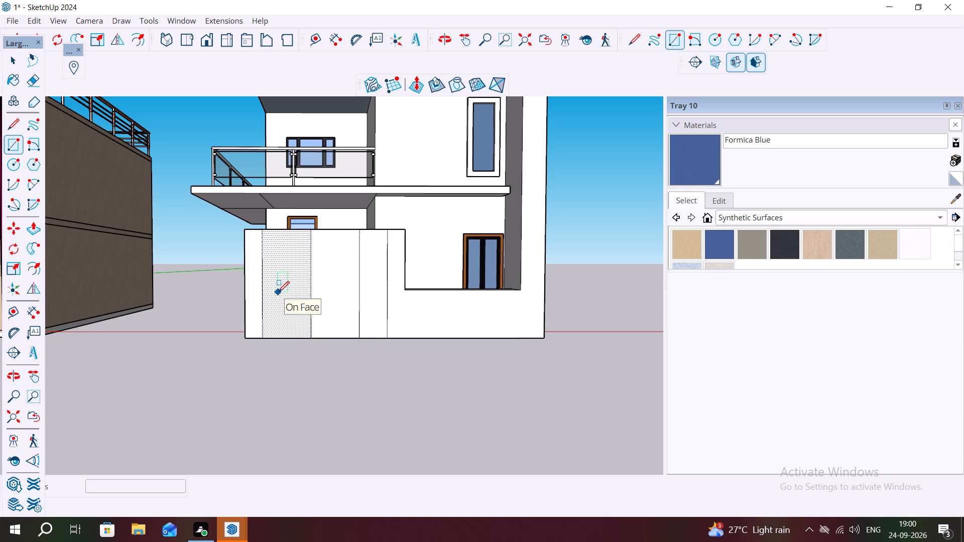
key("f")
left_click(271, 288)
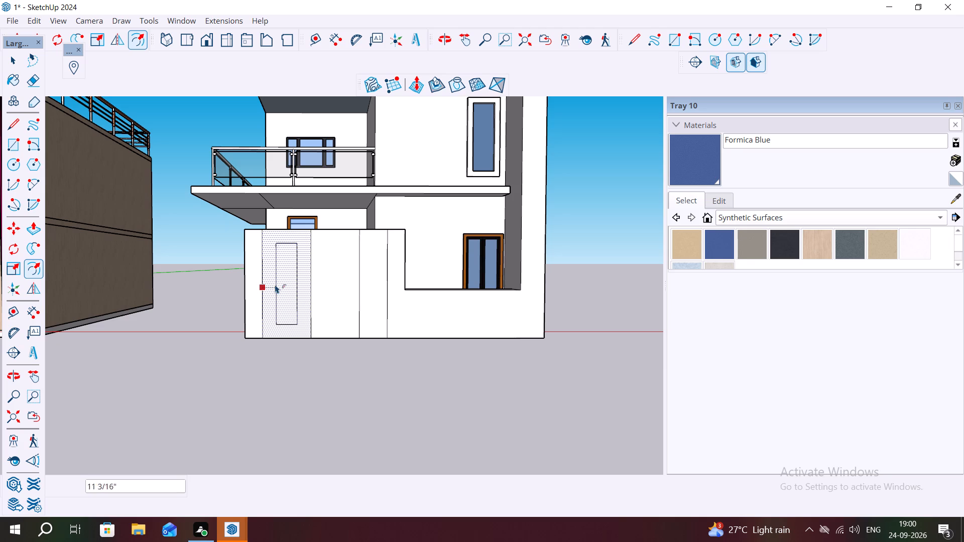
left_click(269, 284)
key("space")
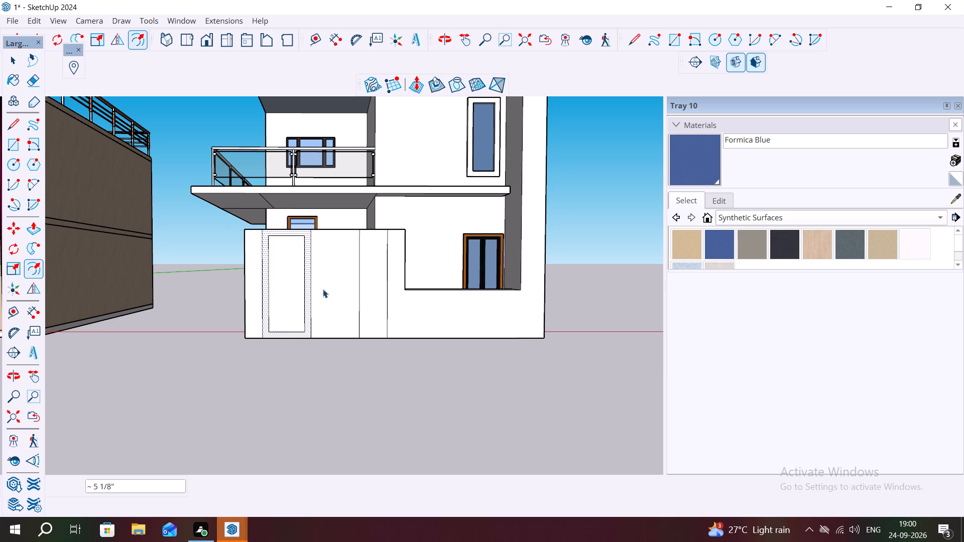
Offset the outline of the gate half beside the boundary-wall pillar inward by about 5 3/16".
left_click(328, 288)
key("r")
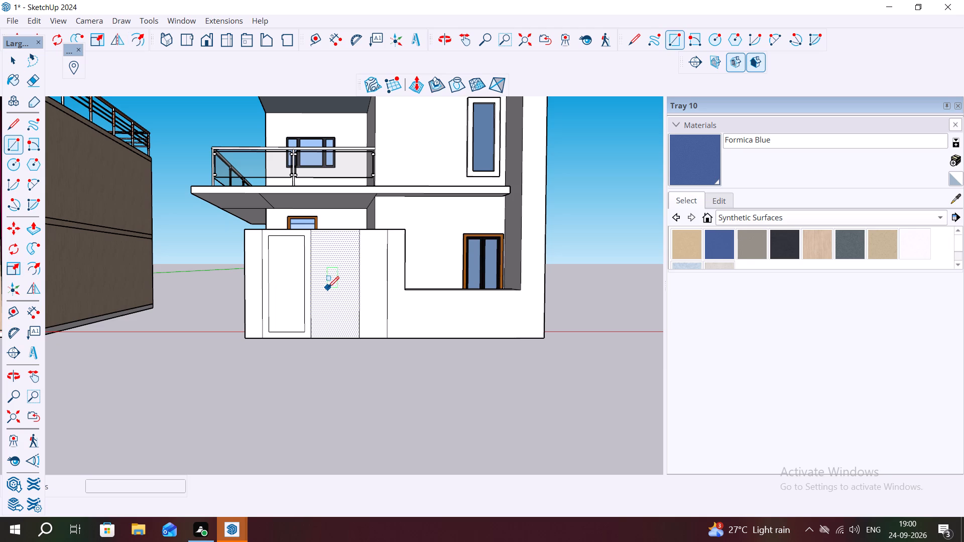
key("Escape")
key("space")
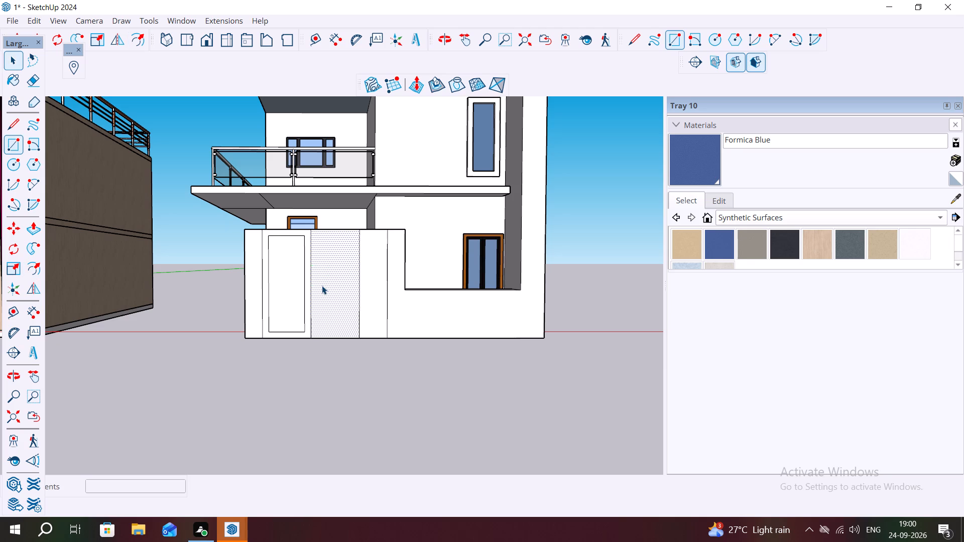
type("f")
left_click(314, 280)
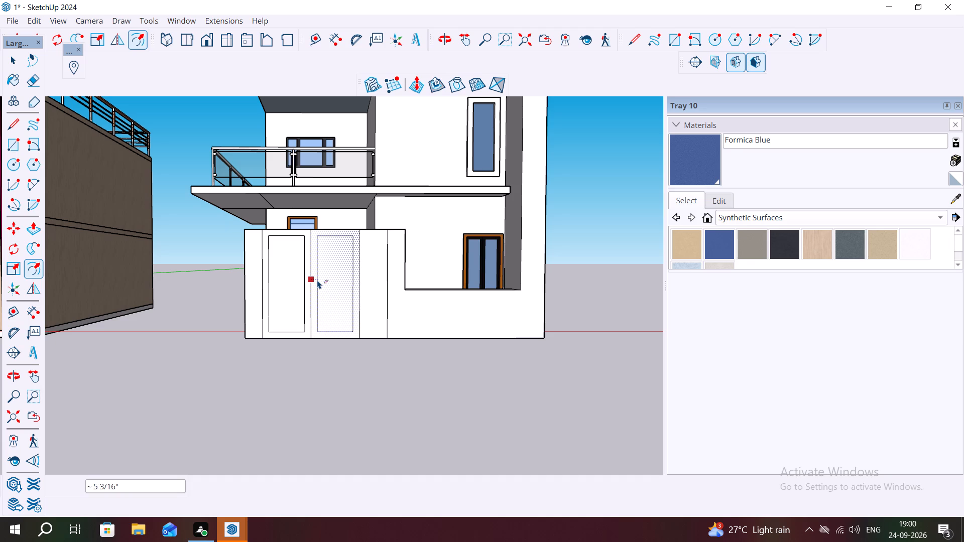
left_click(317, 280)
key("Escape")
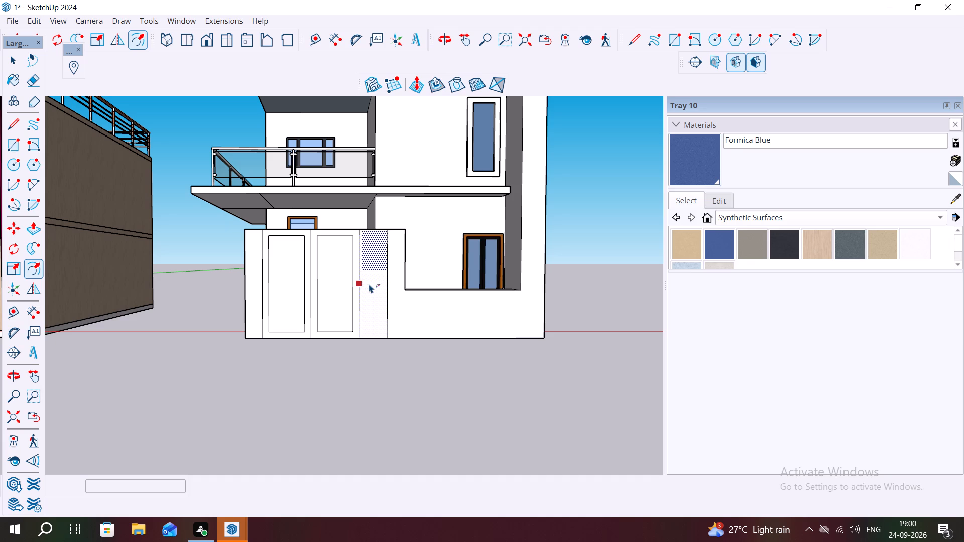
Offset the outline of the boundary-wall pillar's front face inward by the same distance as the gate half.
double_click(369, 284)
key("Escape")
key("space")
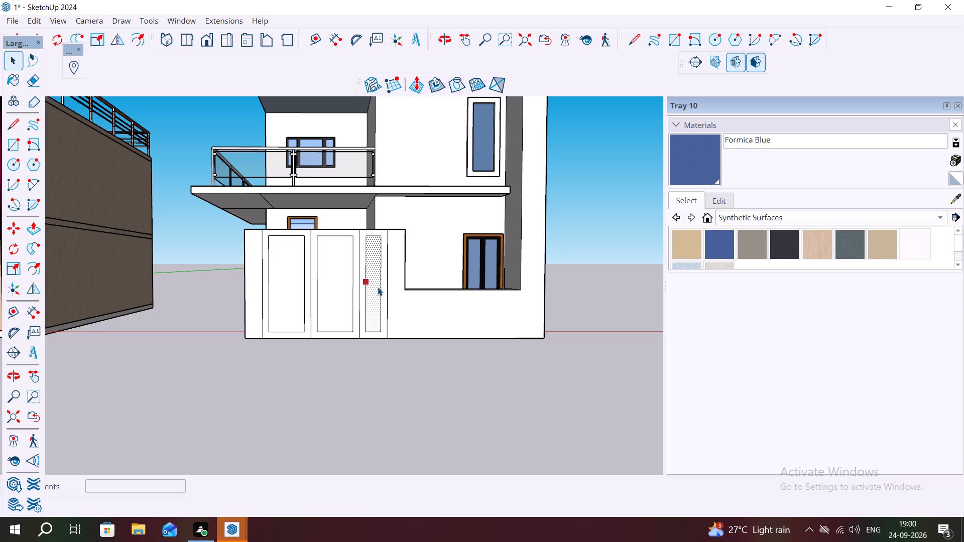
Draw a thin rectangular strip across the full width of the pillar's inset rectangle at its top.
scroll(373, 235, "up", 4)
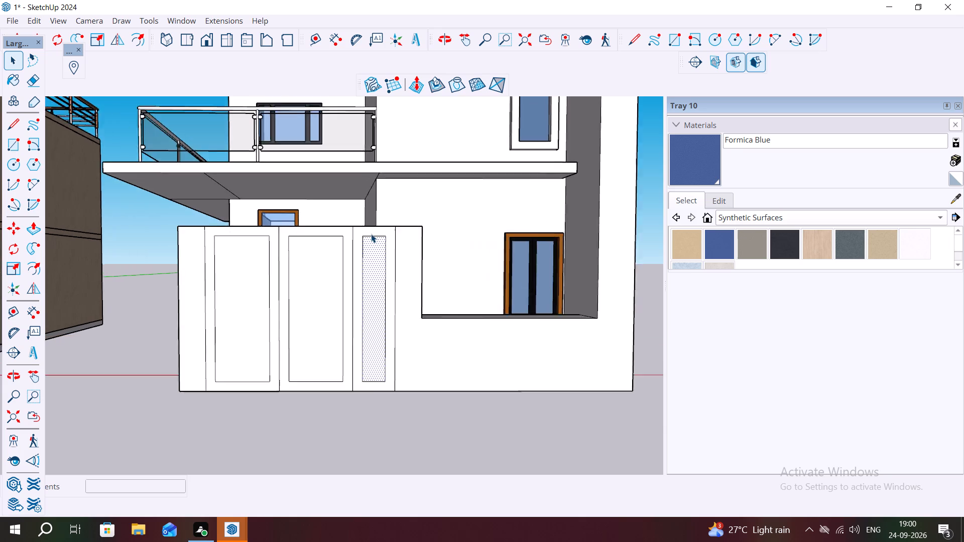
scroll(371, 234, "up", 9)
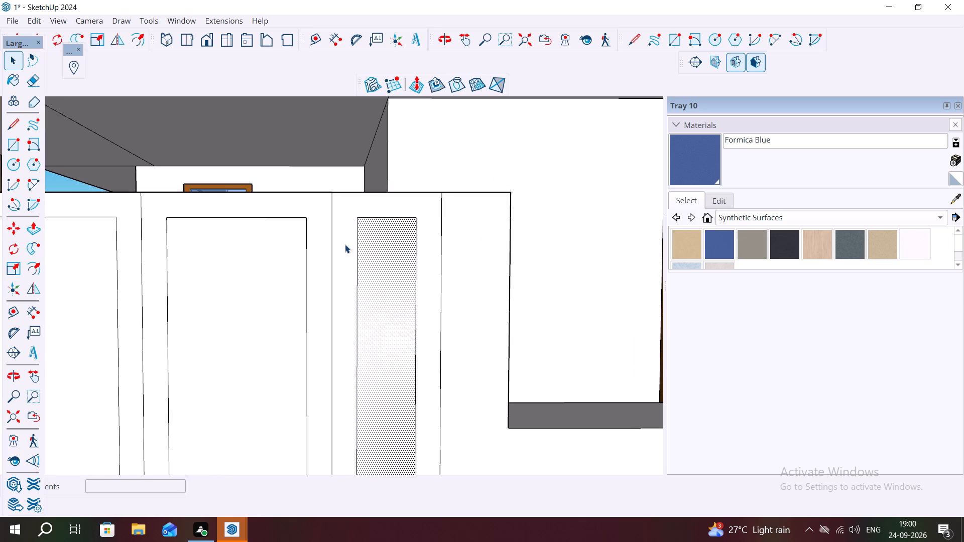
scroll(330, 225, "down", 3)
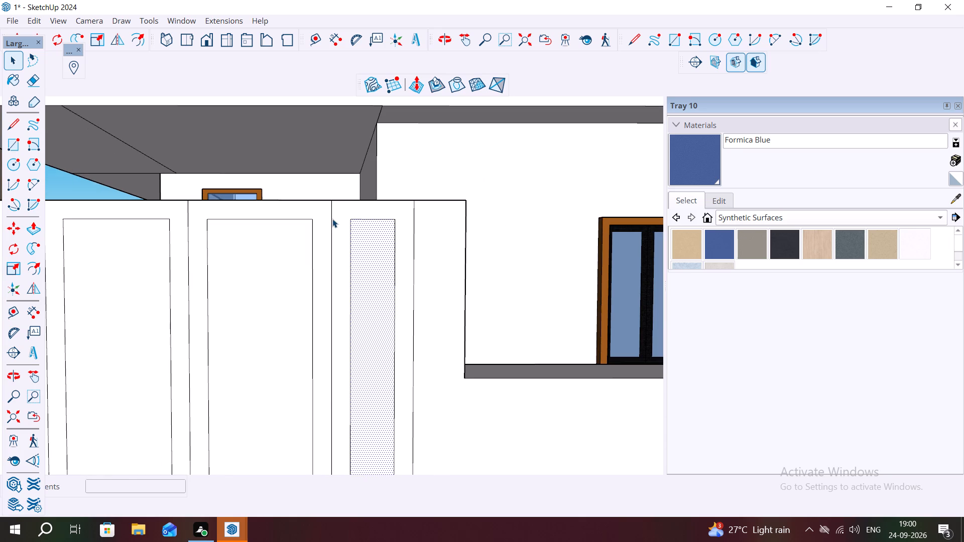
scroll(335, 219, "down", 1)
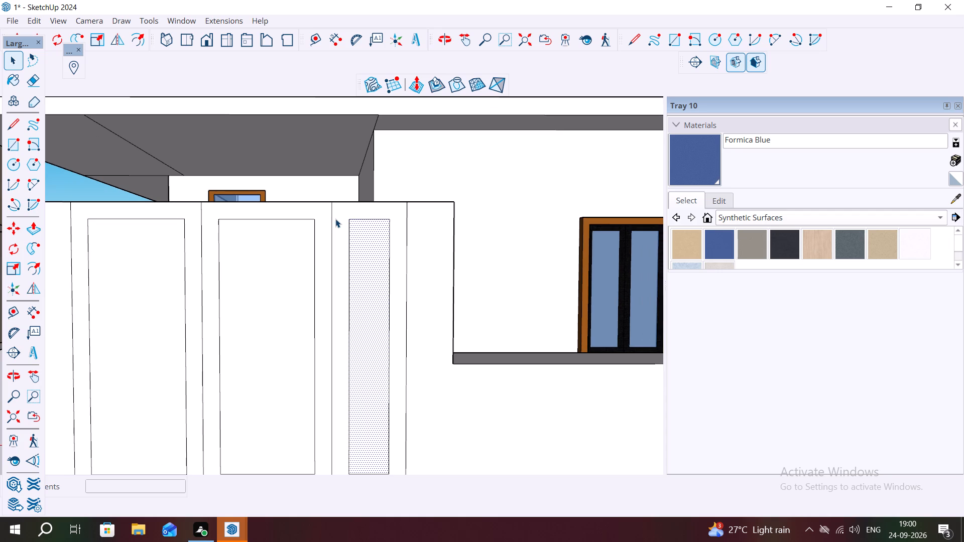
scroll(340, 223, "down", 2)
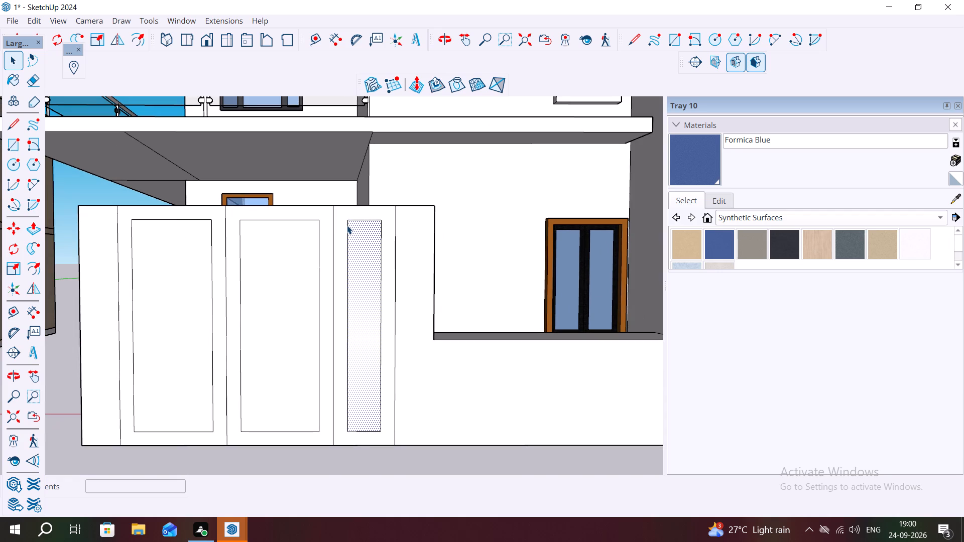
key("r")
left_click(347, 223)
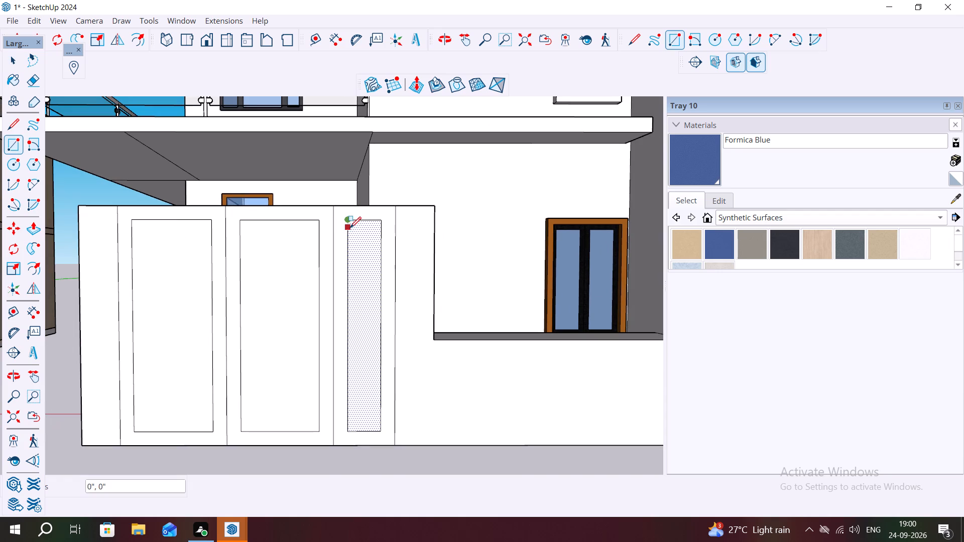
left_click(380, 231)
key("space")
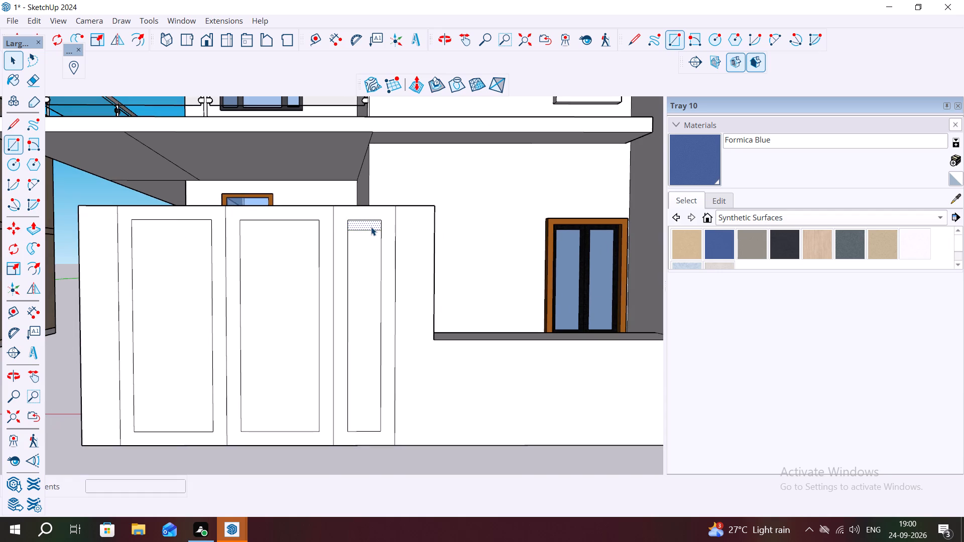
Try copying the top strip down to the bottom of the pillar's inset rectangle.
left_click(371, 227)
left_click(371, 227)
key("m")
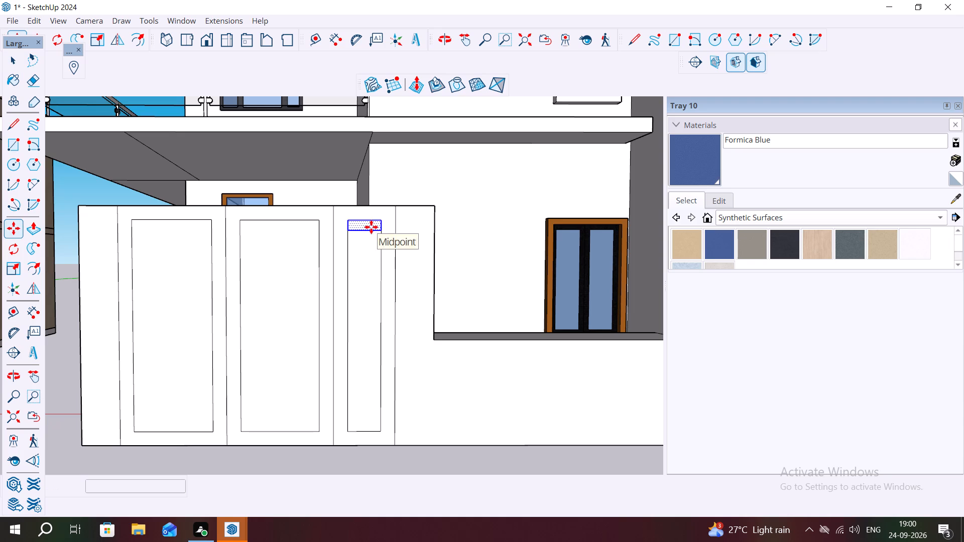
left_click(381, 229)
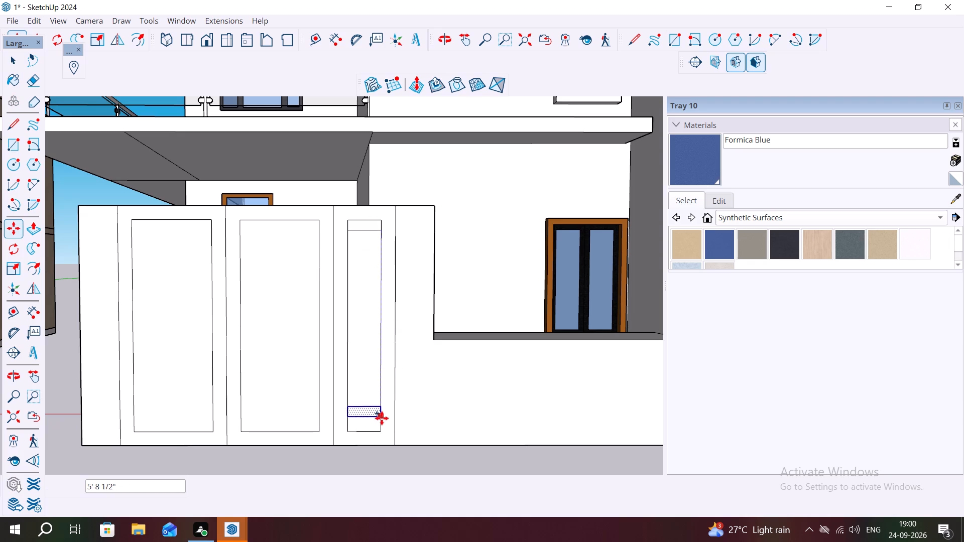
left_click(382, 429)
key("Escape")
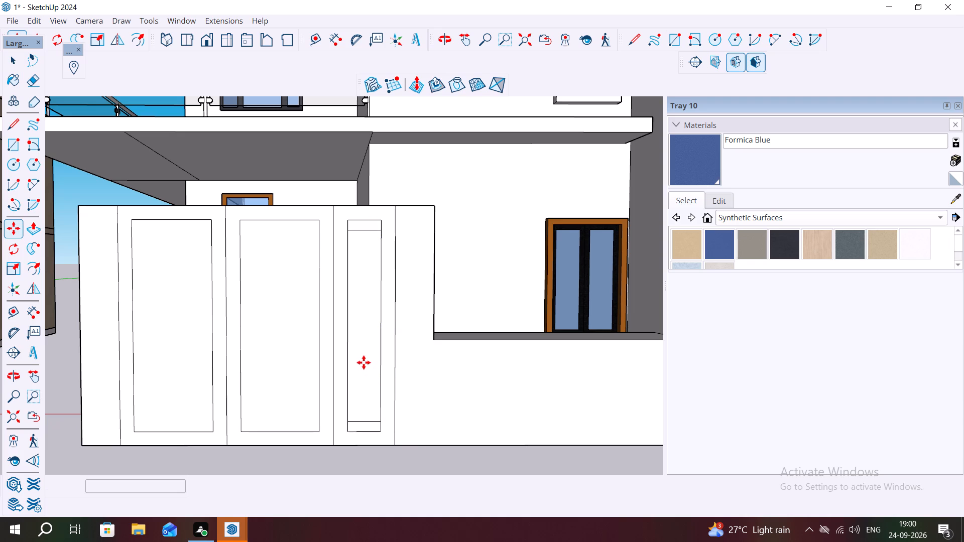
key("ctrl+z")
Copy the top strip about 6' 2 1/16" down to the bottom of the pillar's inset and array it in 12 divisions.
key("space")
double_click(371, 227)
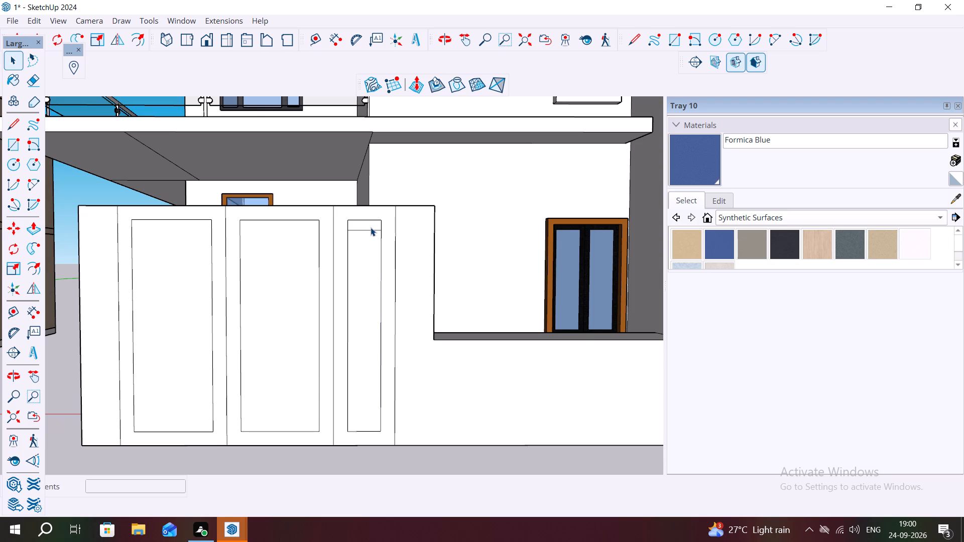
key("m")
left_click(382, 230)
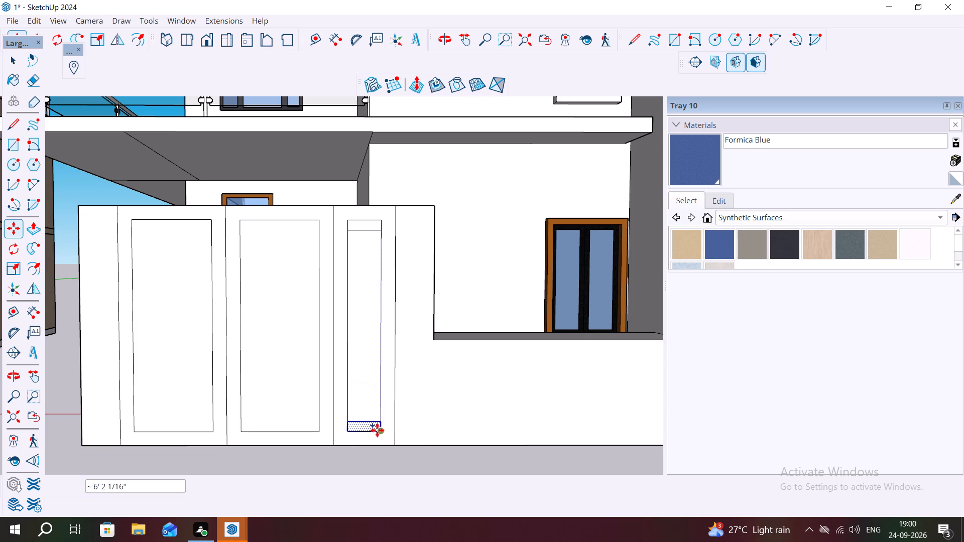
left_click(379, 430)
type("12")
key("slash")
key("Return")
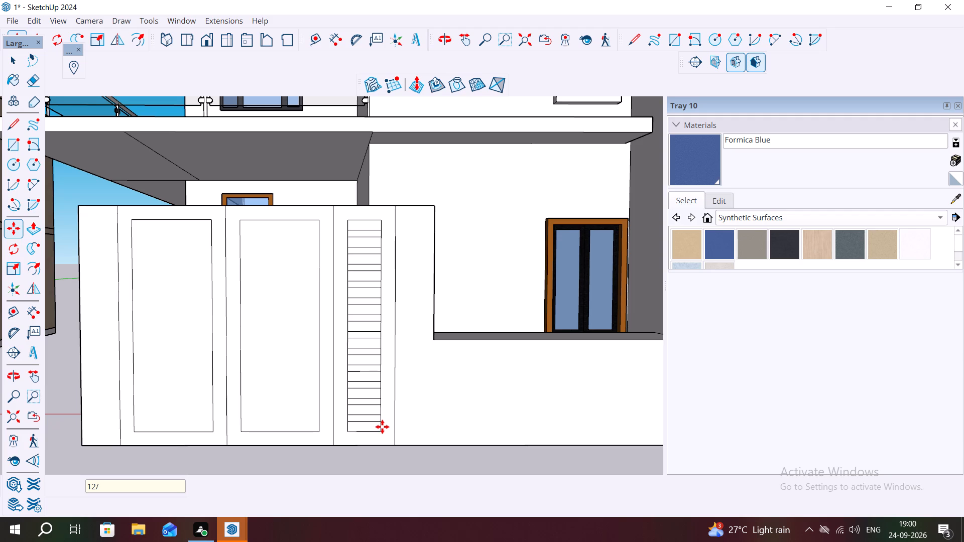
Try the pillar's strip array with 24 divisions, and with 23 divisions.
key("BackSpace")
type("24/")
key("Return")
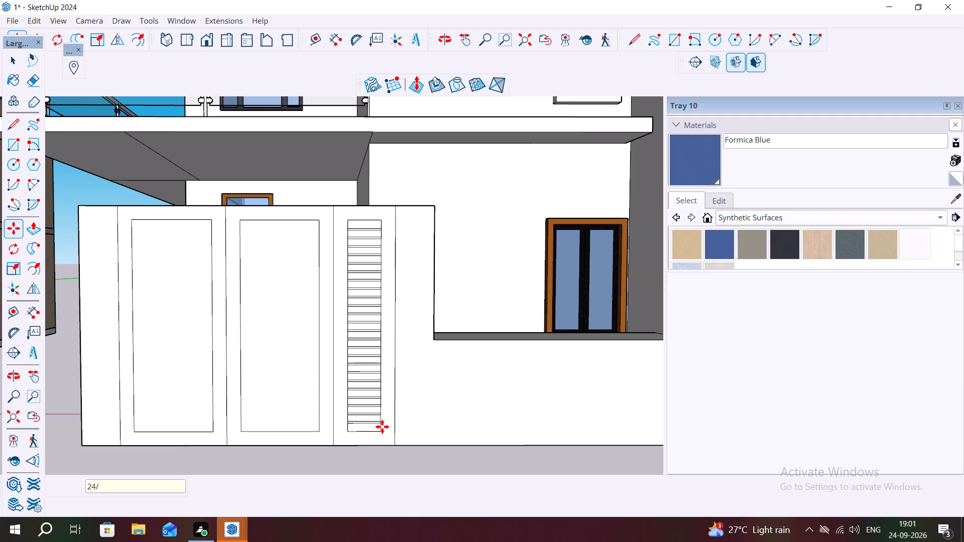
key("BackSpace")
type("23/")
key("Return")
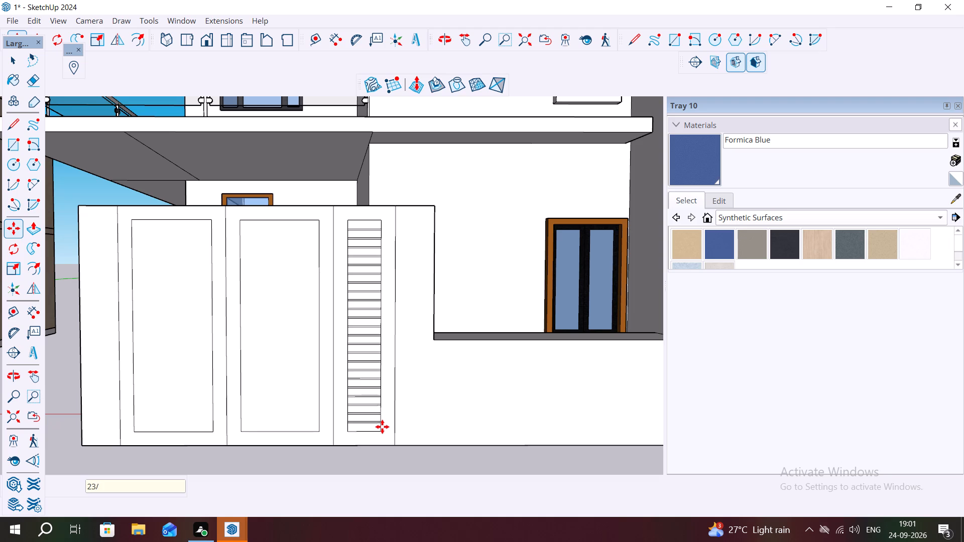
Set the pillar's strip array to 20 divisions.
key("BackSpace")
key("2")
type("0/")
key("Return")
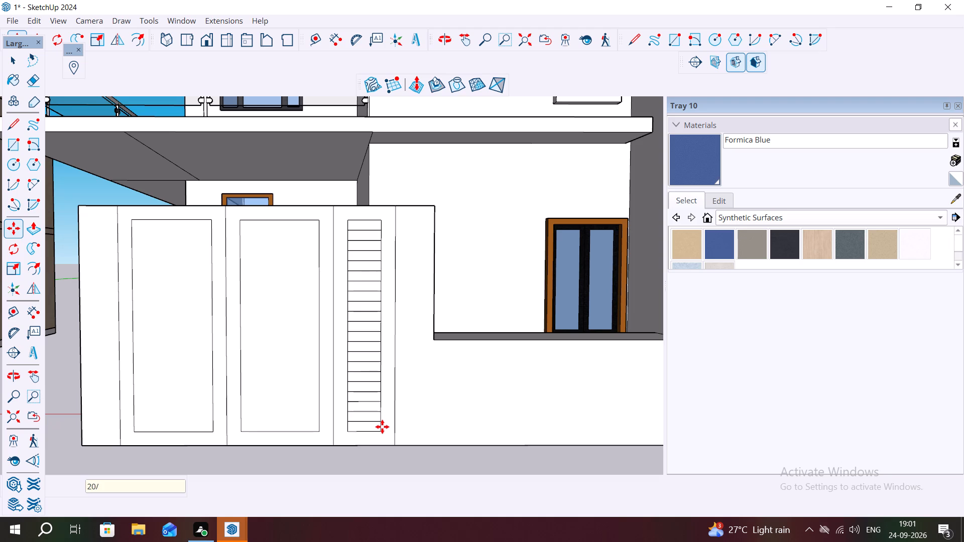
key("Escape")
key("space")
Copy the pillar's bottom strip about 1' 10 5/8" sideways into the bottom corner of the adjacent gate leaf's inset.
double_click(366, 428)
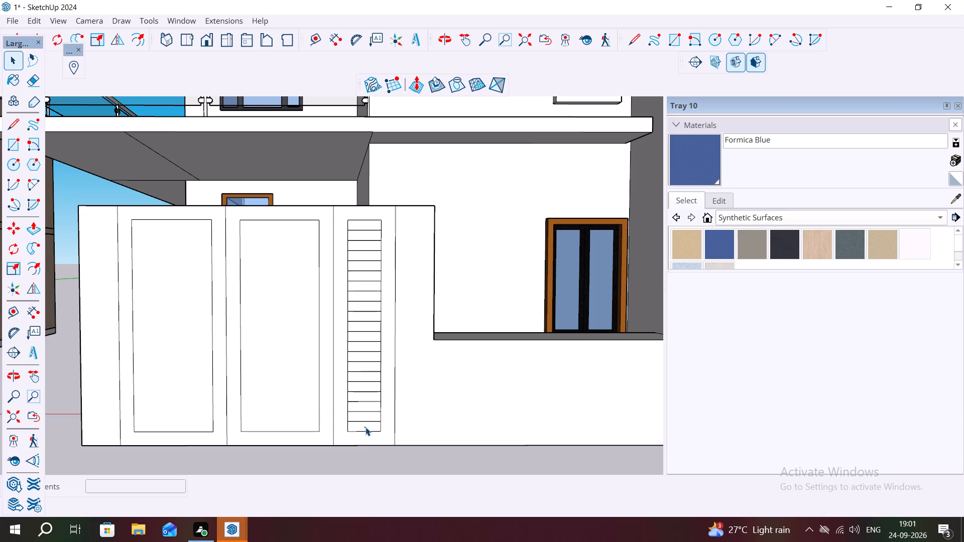
key("m")
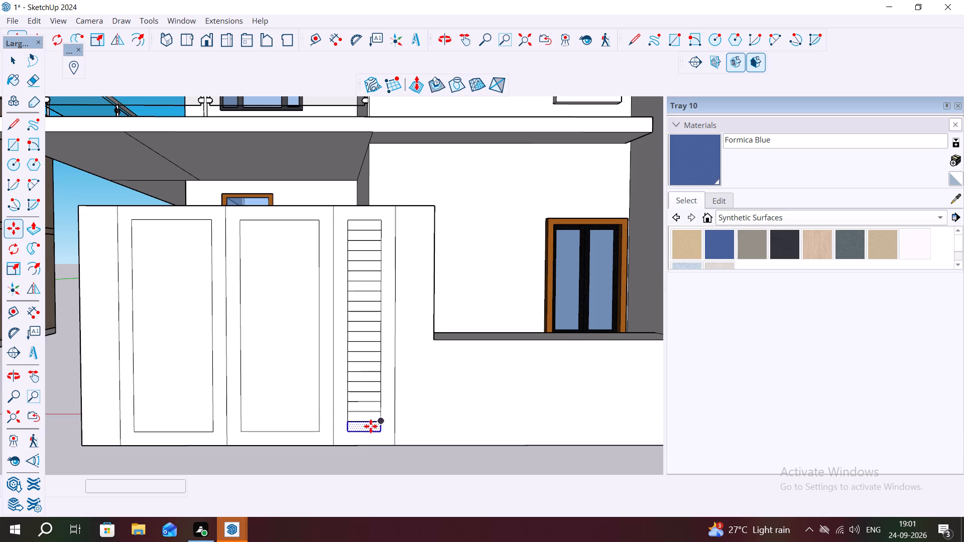
left_click(379, 430, "ctrl")
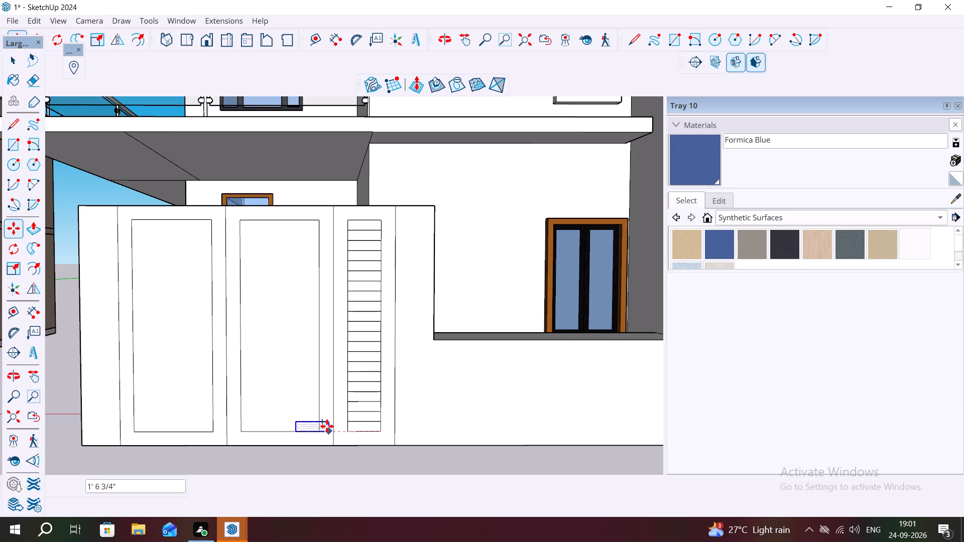
left_click(320, 430)
scroll(269, 425, "up", 2)
key("Escape")
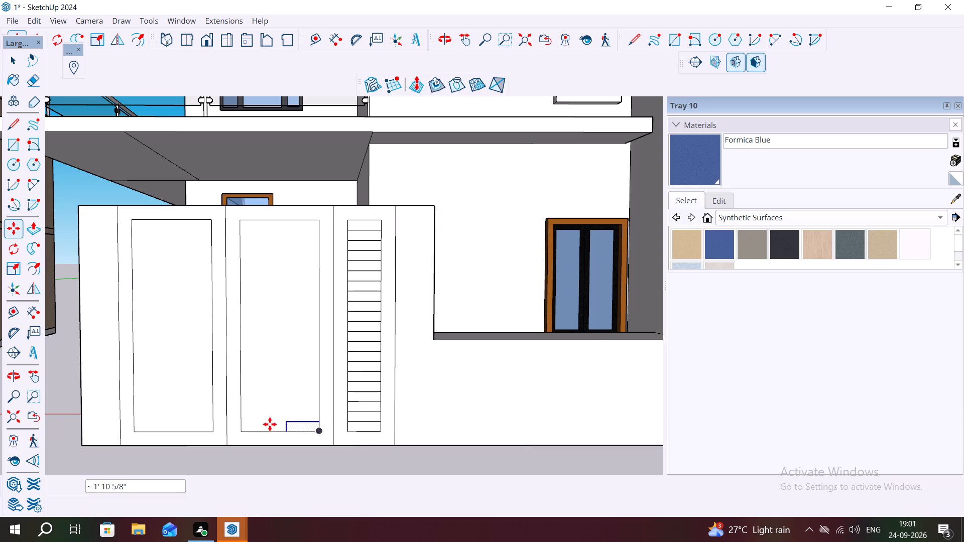
Delete the copied strip's free end edge and redraw the strip as a rectangle across the full width of the leaf's inset.
scroll(270, 424, "up", 7)
key("space")
left_click(291, 414)
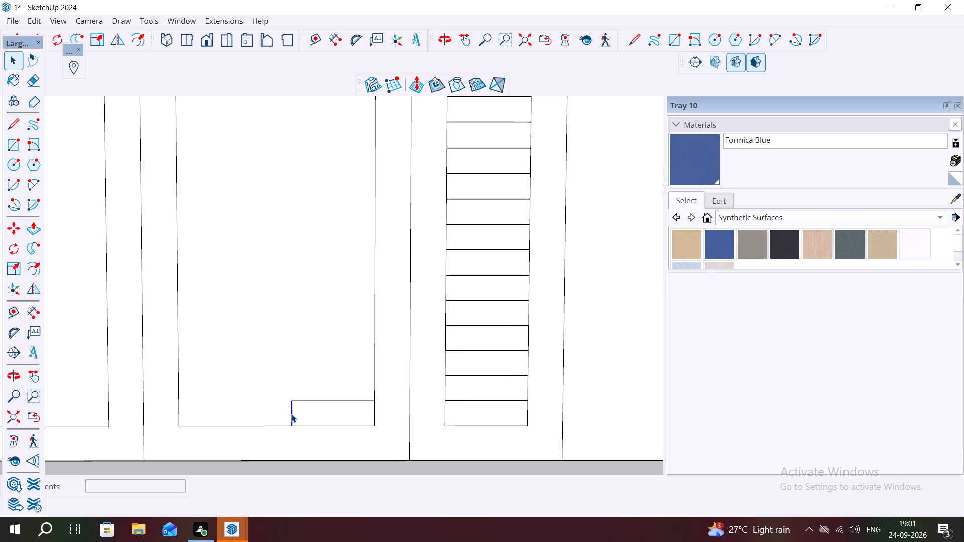
key("Delete")
key("r")
left_click(375, 399)
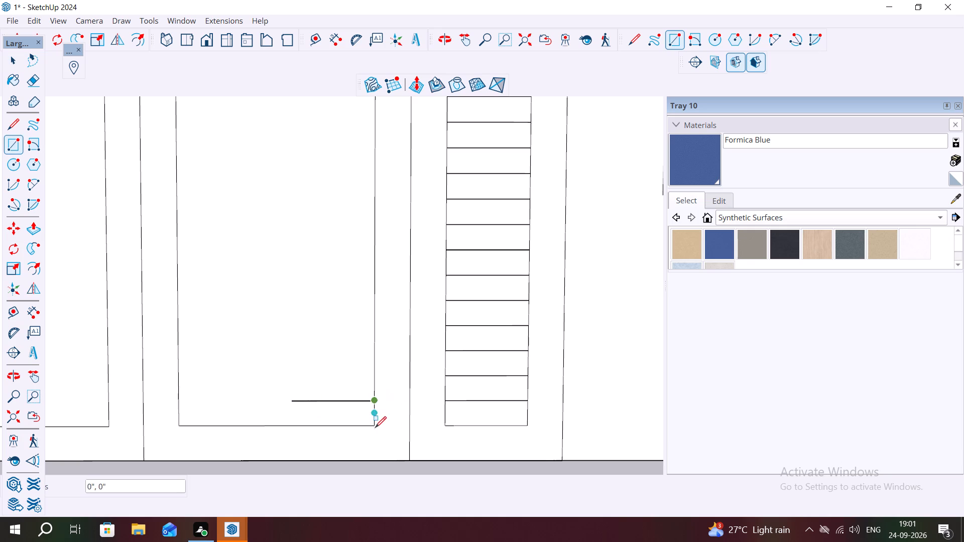
left_click(181, 422)
key("space")
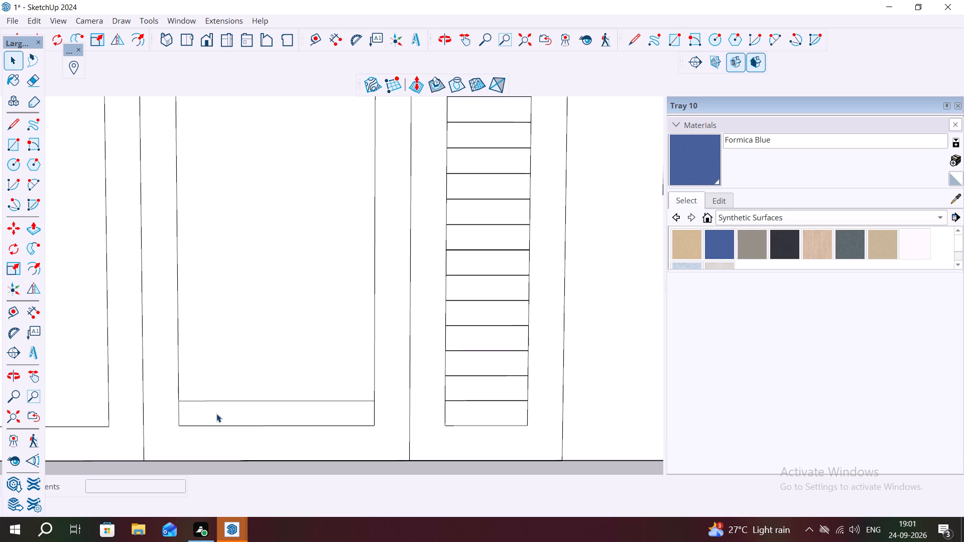
Copy the full-width bottom strip about 6' 2 1/16" up to the top of the leaf's inset and array it in 20 divisions.
left_click(216, 414)
double_click(217, 413)
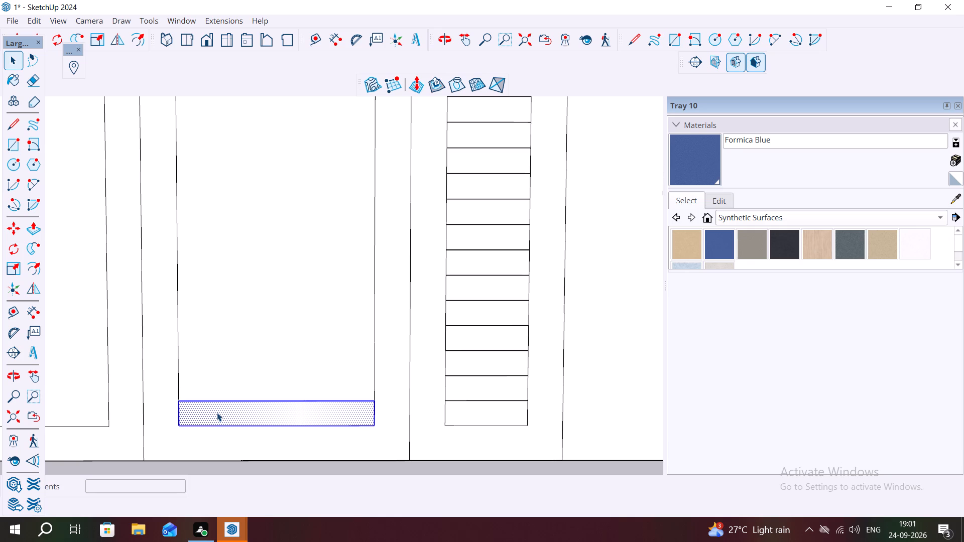
key("m")
left_click(374, 424)
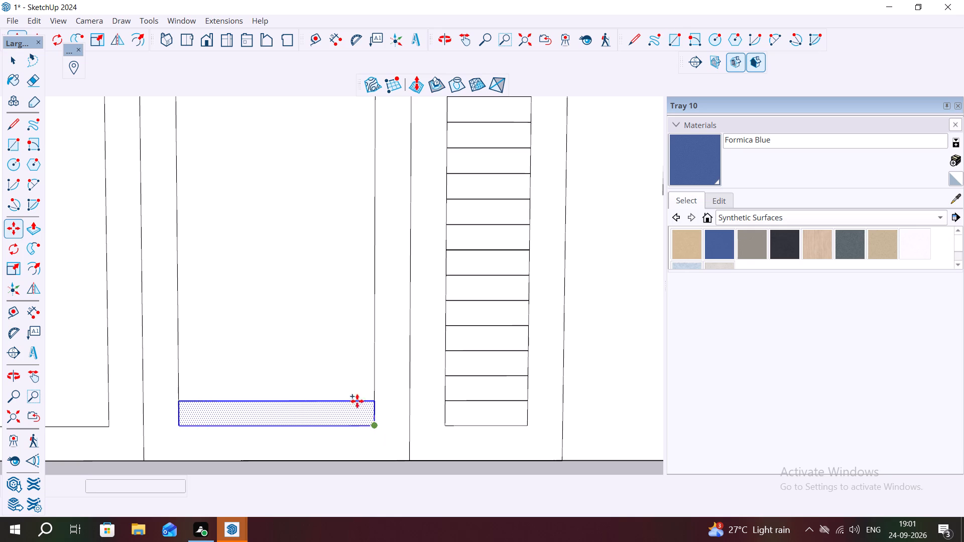
scroll(390, 303, "down", 10)
scroll(400, 165, "up", 2)
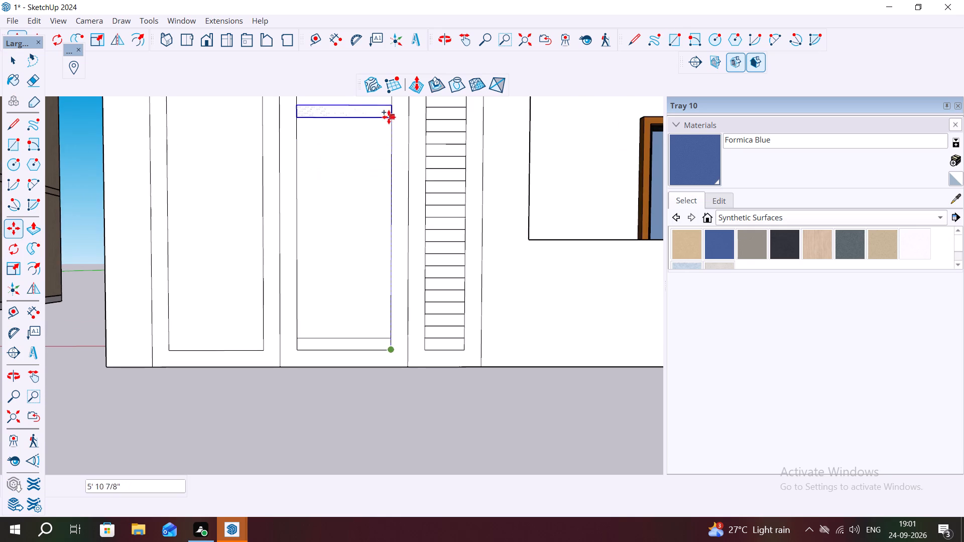
scroll(391, 116, "down", 5)
scroll(401, 119, "up", 8)
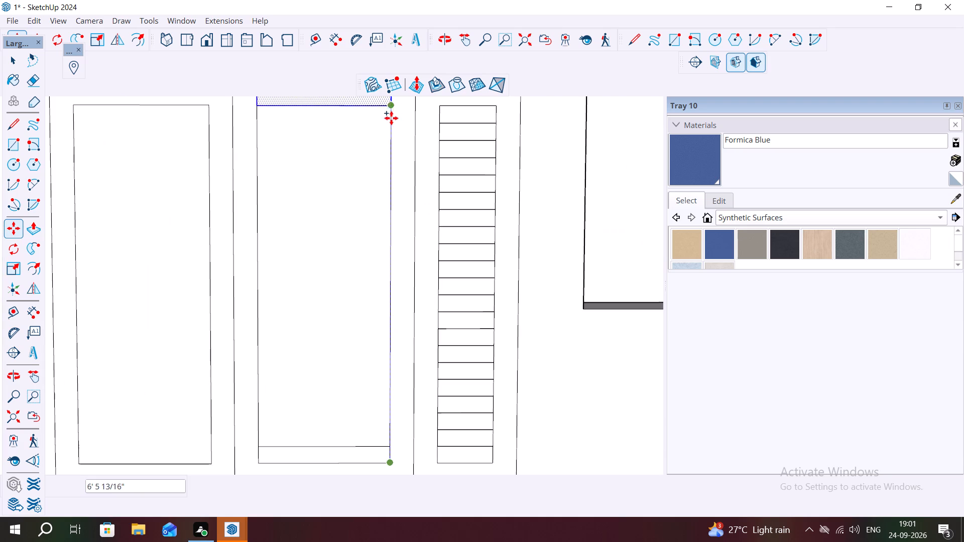
scroll(391, 119, "down", 1)
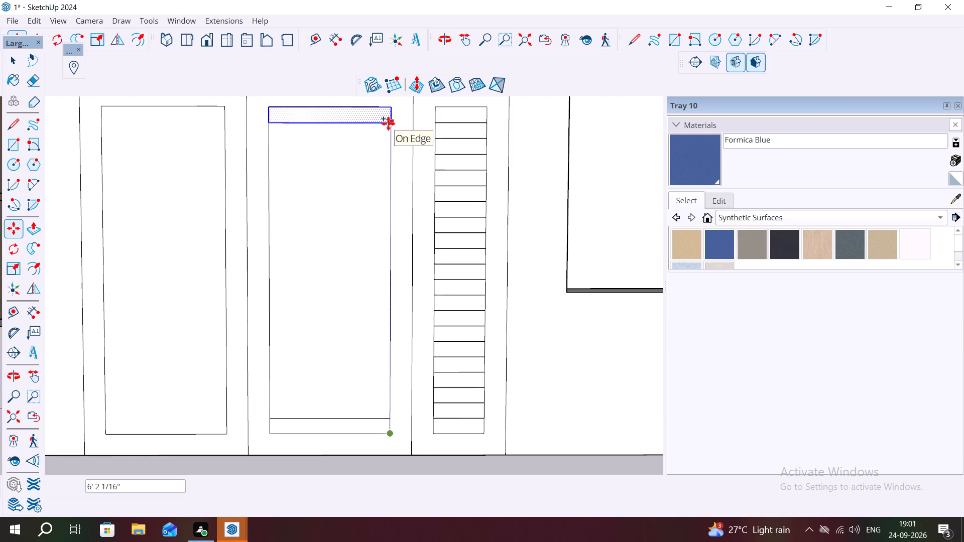
left_click(388, 123)
type("20/")
key("Return")
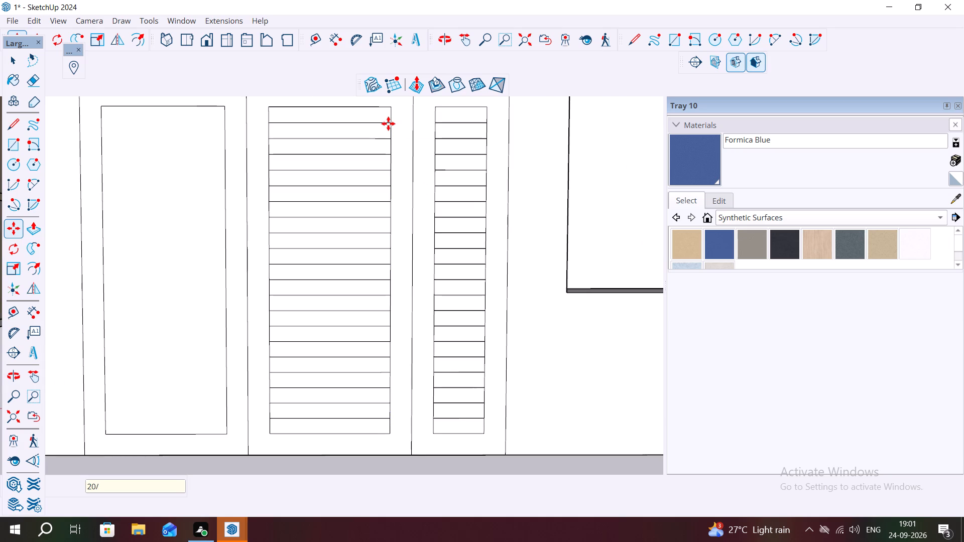
scroll(497, 262, "down", 5)
key("Escape")
key("space")
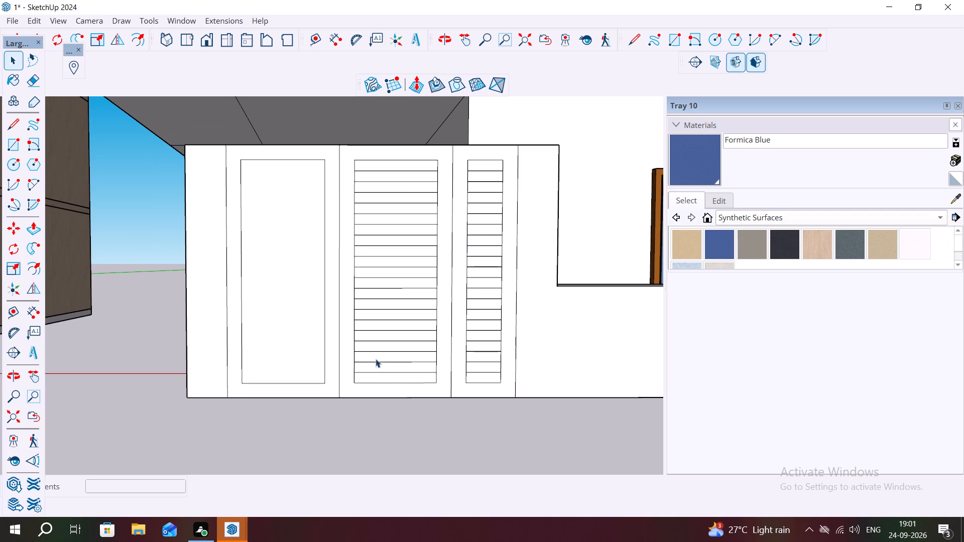
Copy this leaf's bottom strip about 3' 3 3/16" across to the bottom of the other gate leaf's inset.
double_click(388, 375)
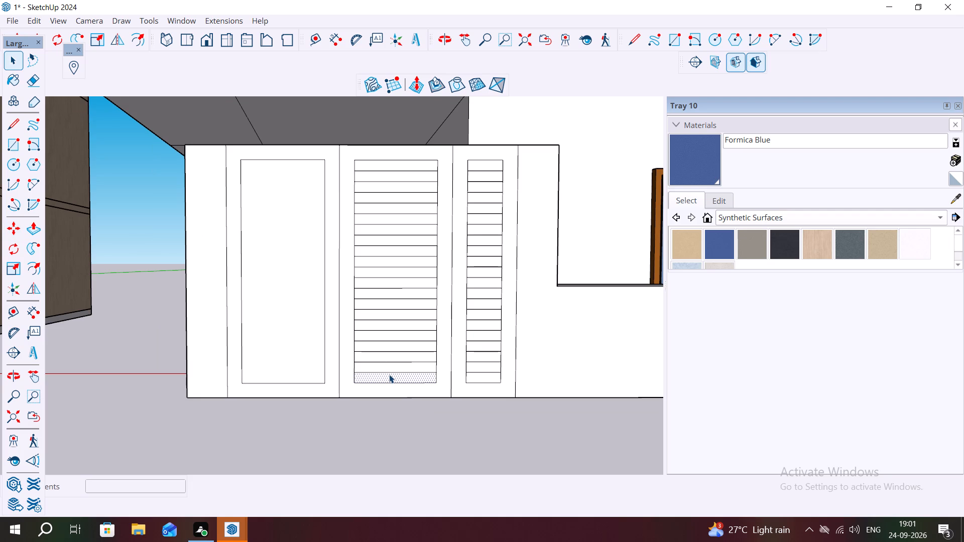
double_click(393, 378)
key("m")
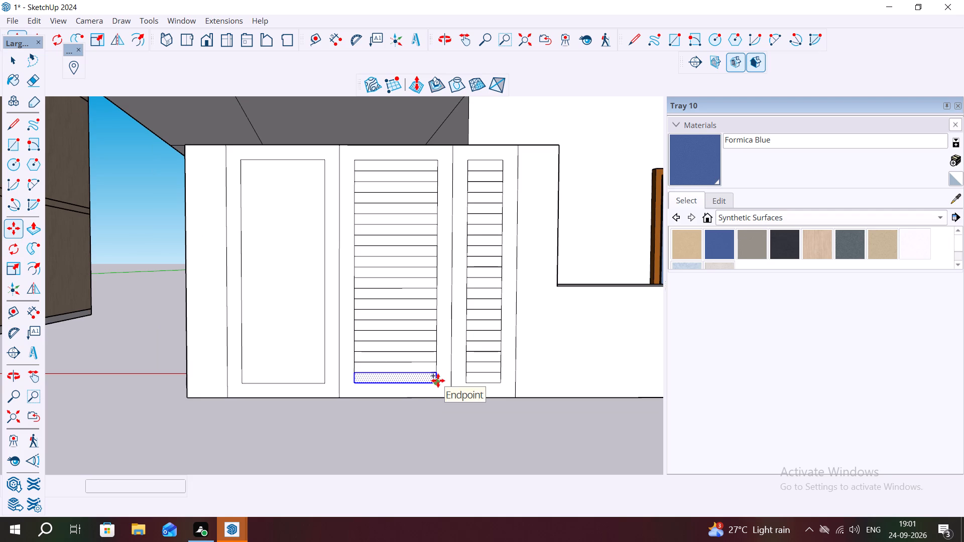
left_click(438, 380)
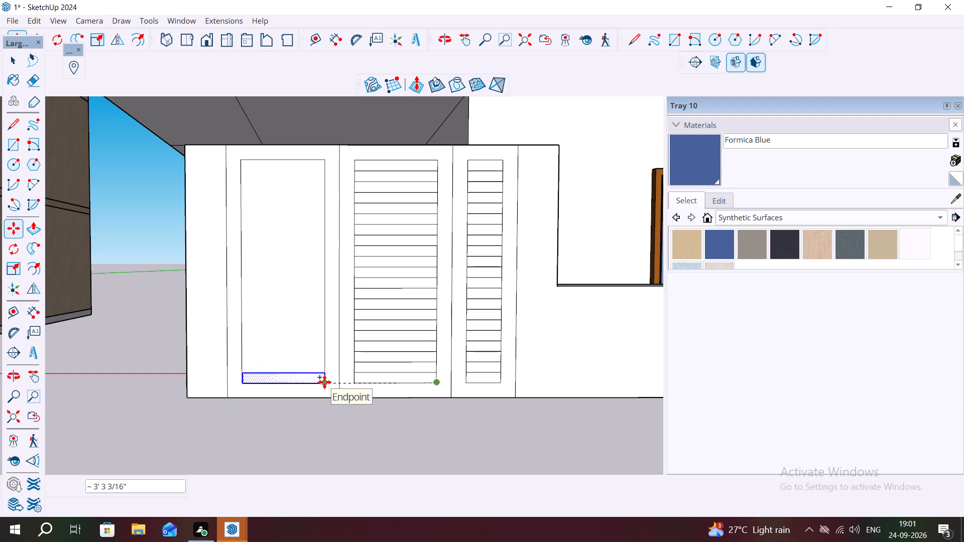
left_click(324, 382)
key("space")
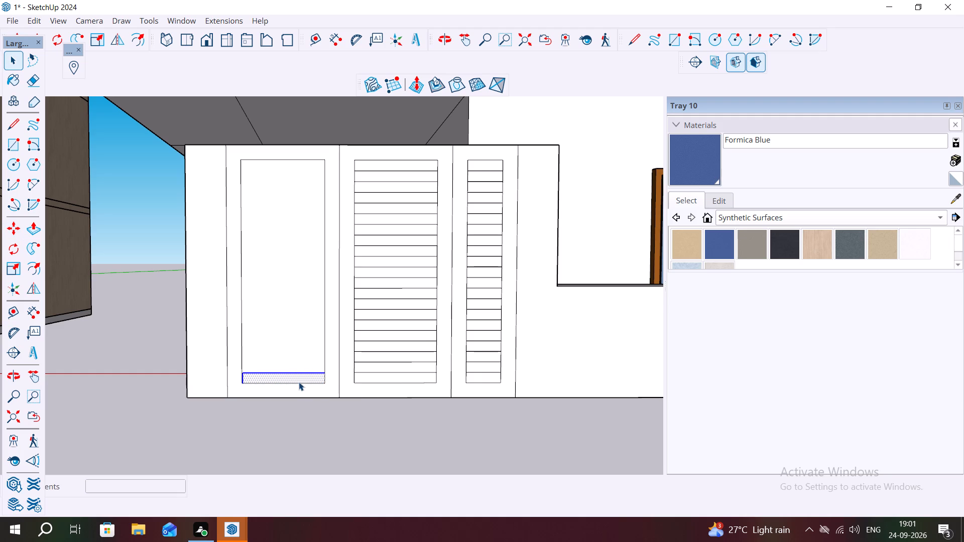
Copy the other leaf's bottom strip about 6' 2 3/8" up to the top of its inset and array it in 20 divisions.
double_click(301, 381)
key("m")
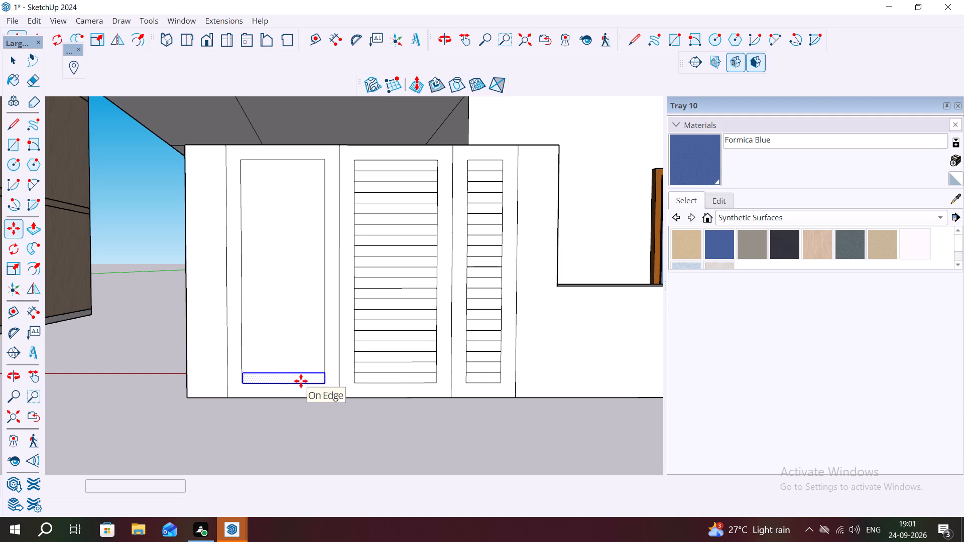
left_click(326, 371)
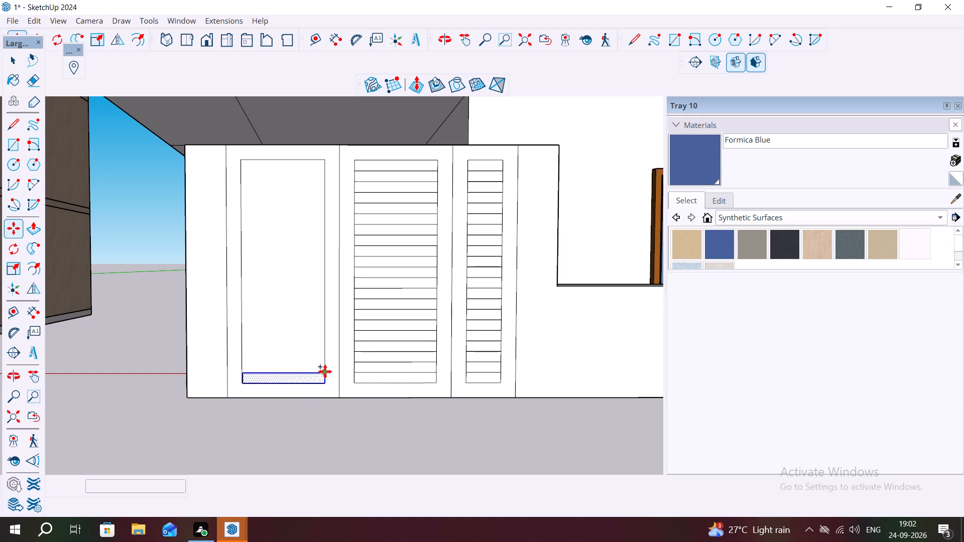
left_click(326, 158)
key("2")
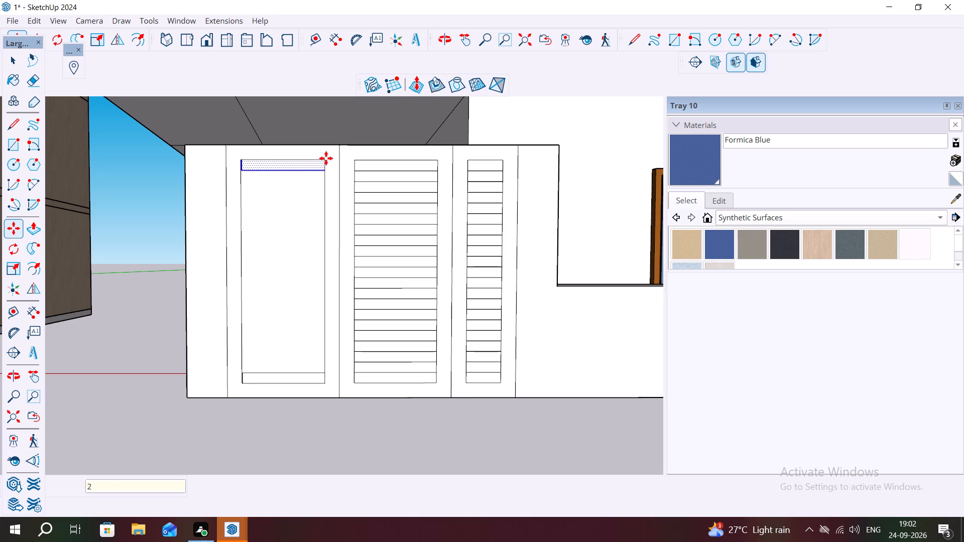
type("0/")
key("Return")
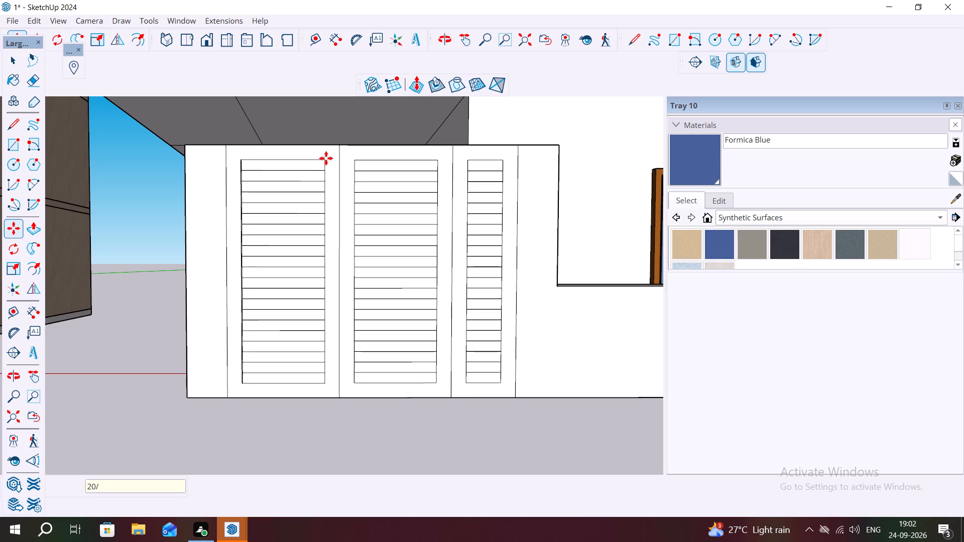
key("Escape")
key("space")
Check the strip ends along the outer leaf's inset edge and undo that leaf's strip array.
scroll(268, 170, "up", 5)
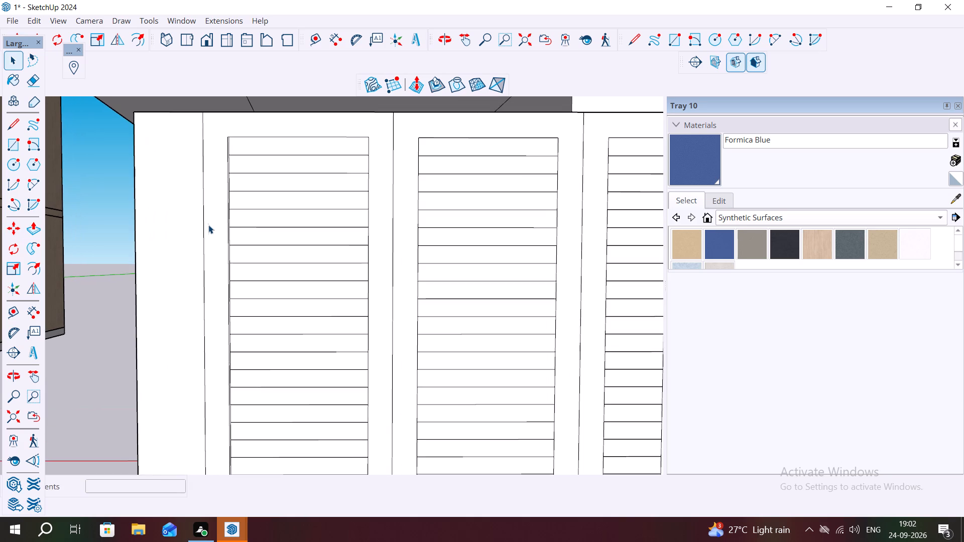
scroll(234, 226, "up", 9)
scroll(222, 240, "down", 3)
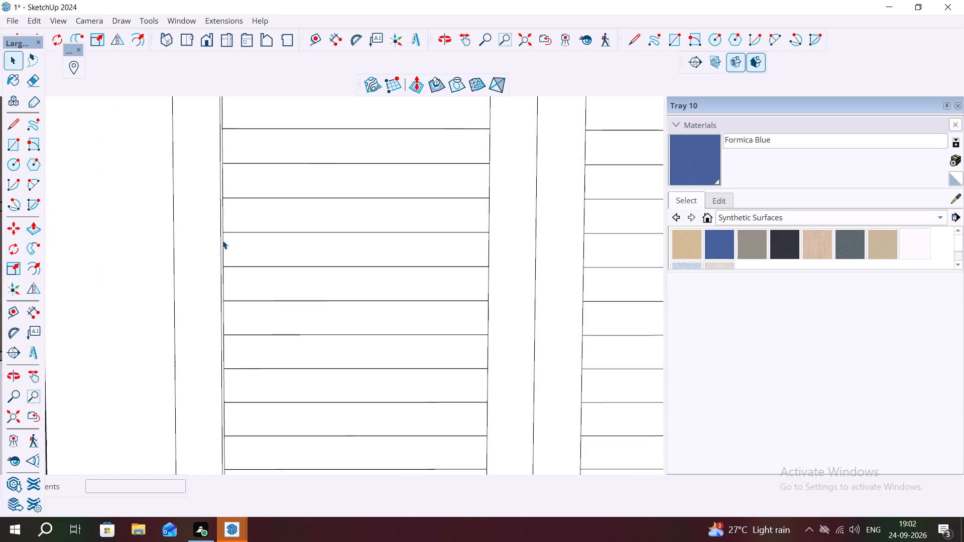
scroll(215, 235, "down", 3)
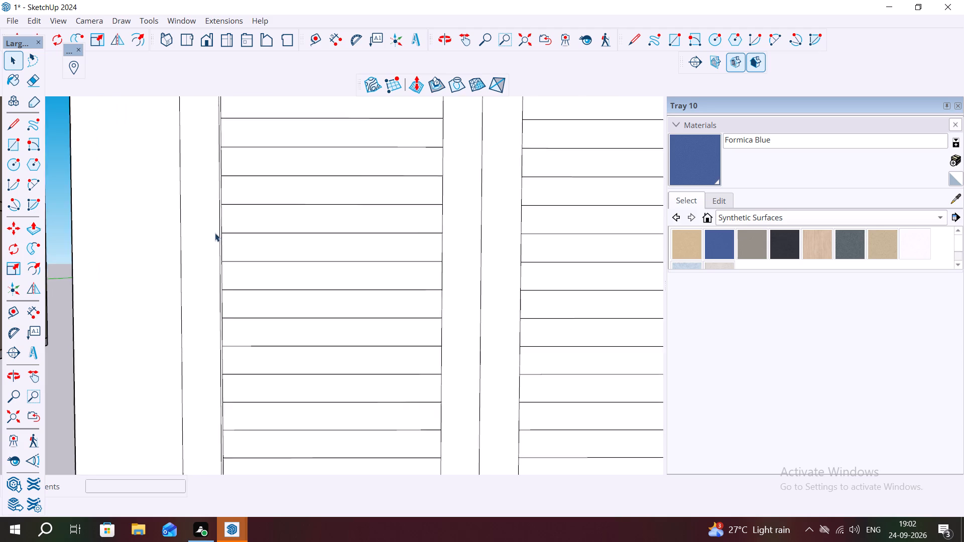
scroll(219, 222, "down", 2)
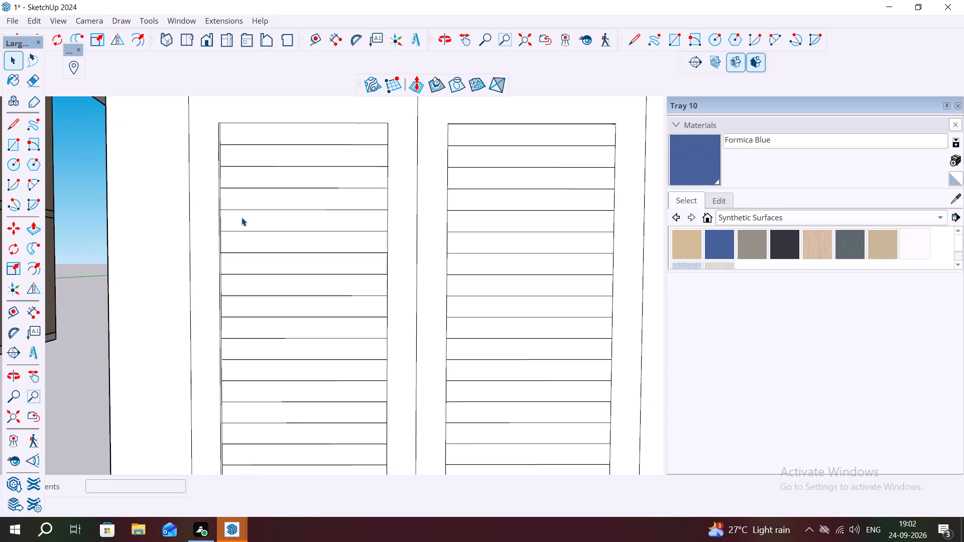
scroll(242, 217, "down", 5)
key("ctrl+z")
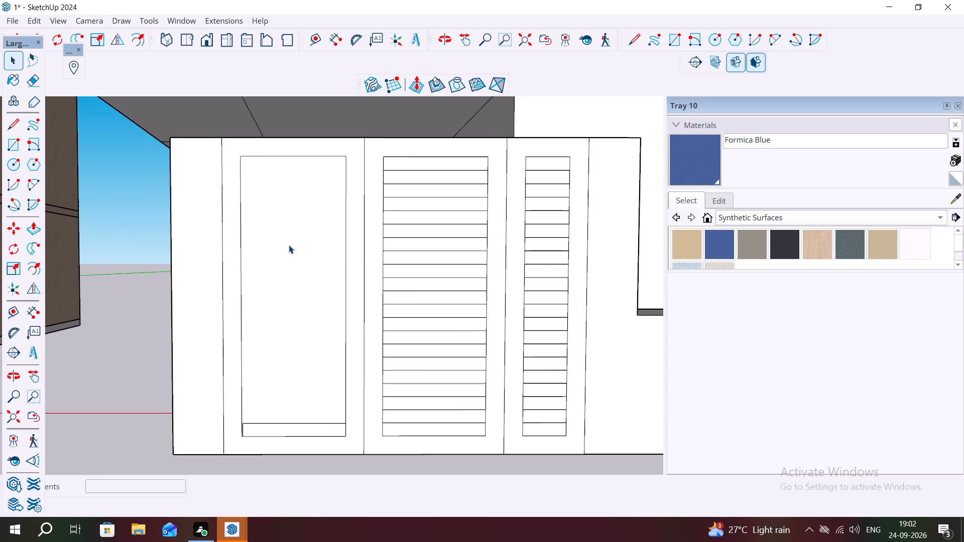
Delete the short stray vertical edge at the end of the outer gate leaf's bottom strip.
scroll(231, 414, "up", 8)
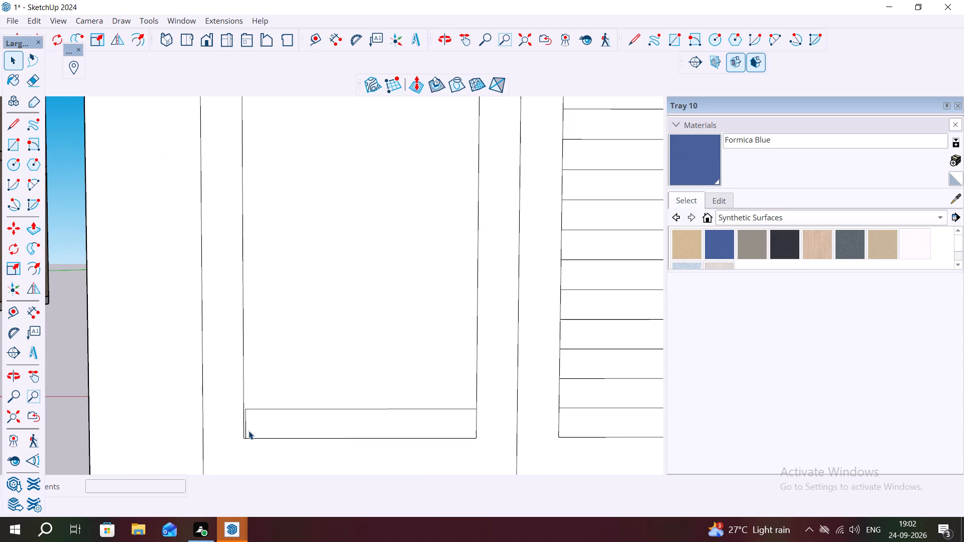
scroll(248, 426, "up", 3)
left_click(244, 424)
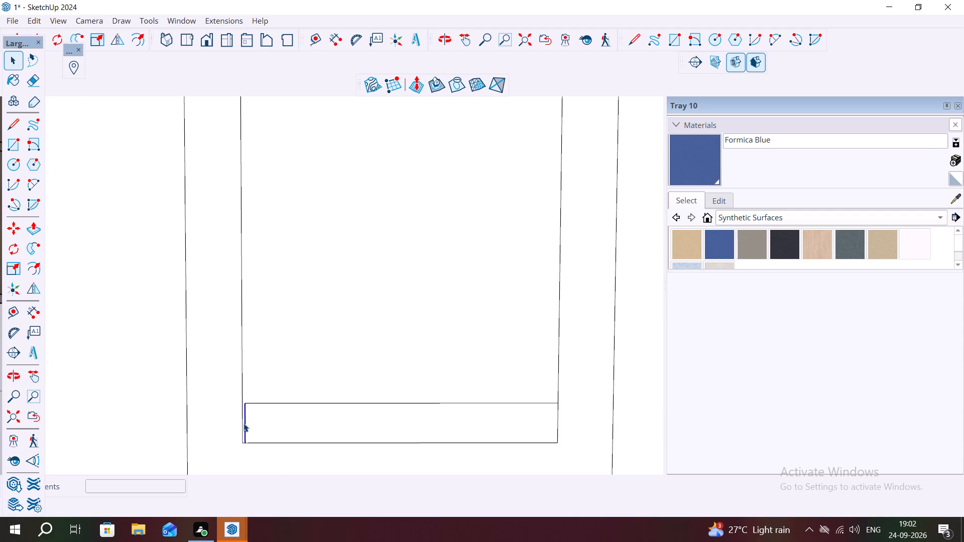
key("Delete")
scroll(298, 413, "down", 15)
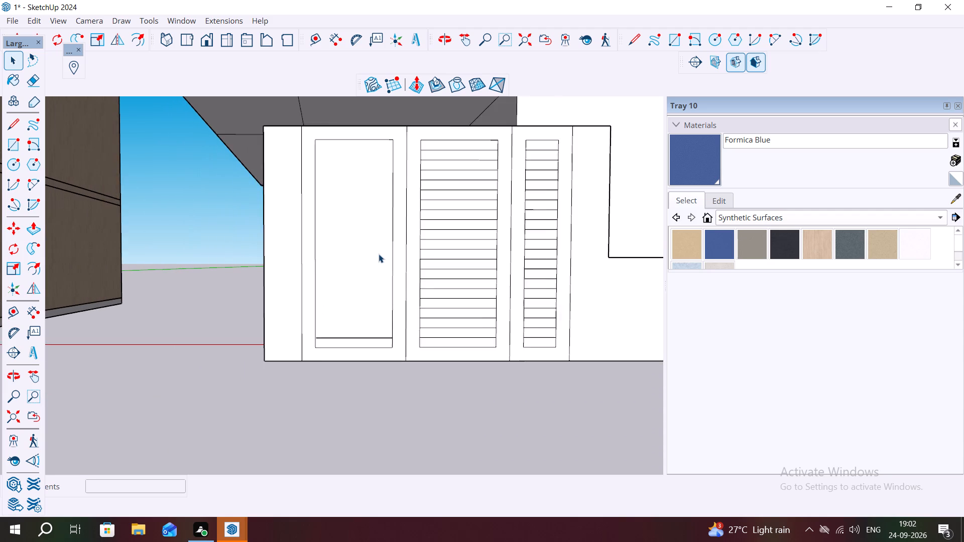
scroll(379, 254, "down", 2)
scroll(350, 223, "up", 1)
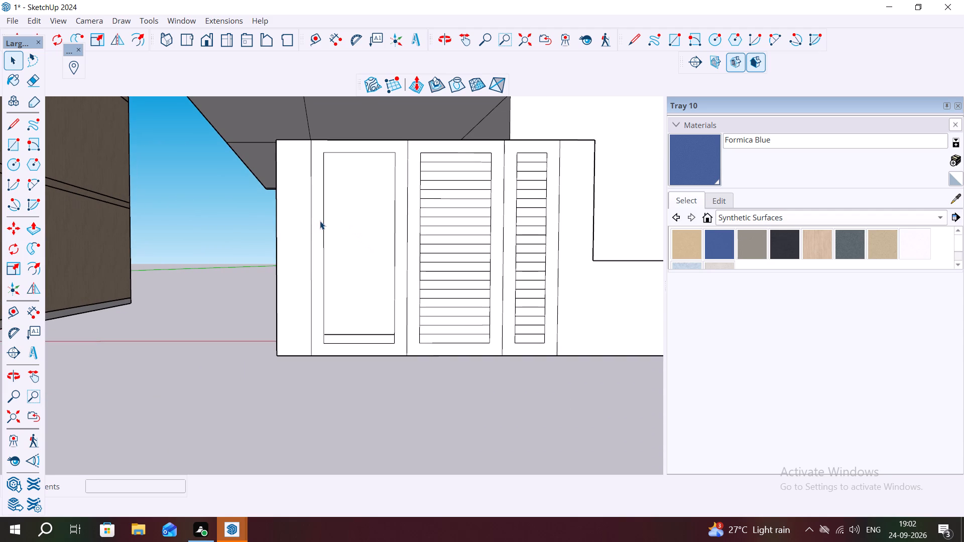
Delete the side and top edges of the outer gate leaf's inset outline.
left_click(323, 228)
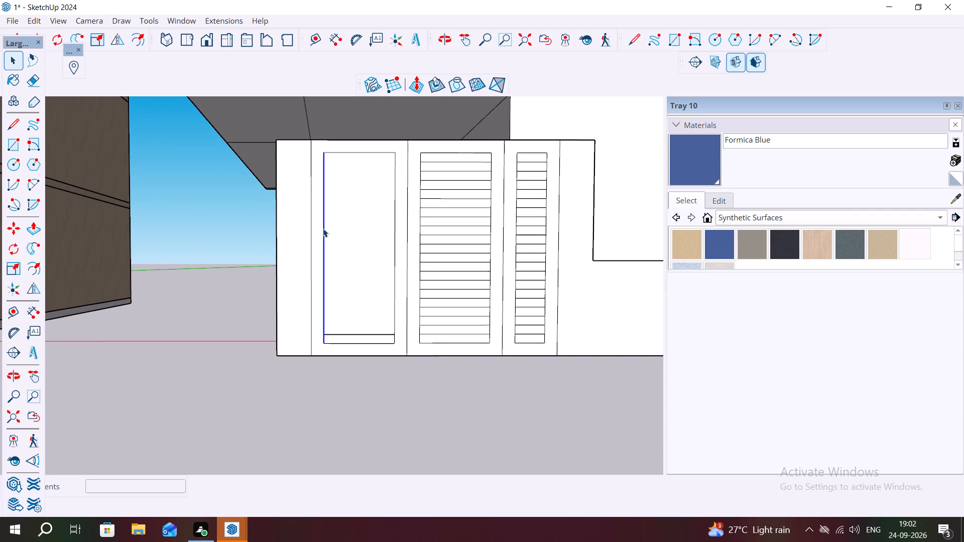
key("Delete")
left_click(373, 152)
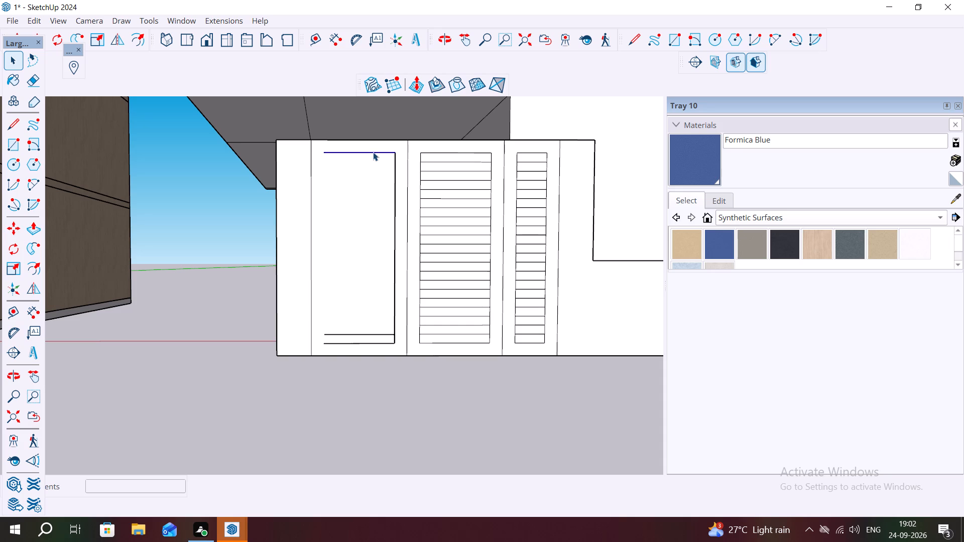
key("Delete")
left_click(395, 179)
key("Delete")
Delete the remaining edges of the outer leaf's bottom strip, keeping the leaf's face so it is left plain.
left_click(394, 337)
key("Delete")
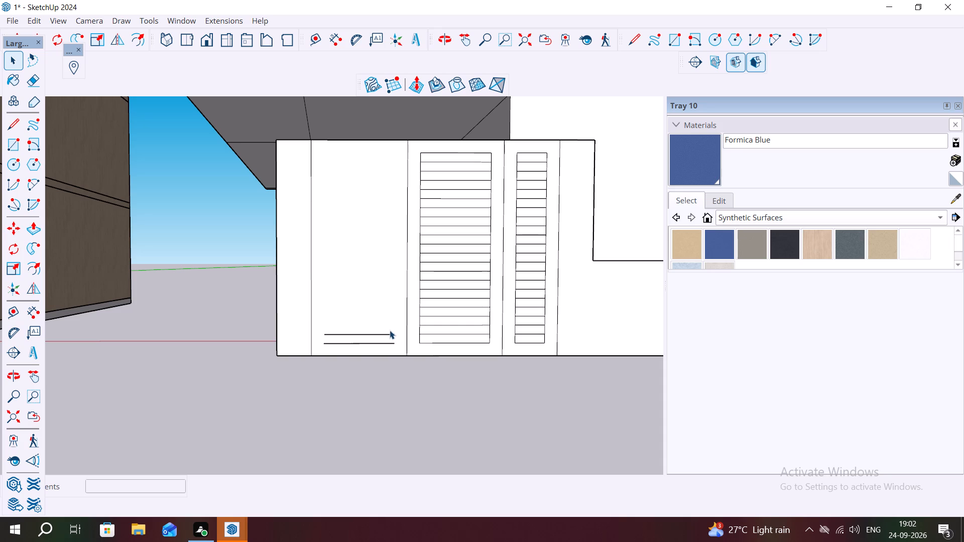
left_click(391, 334)
key("Delete")
left_click(388, 342)
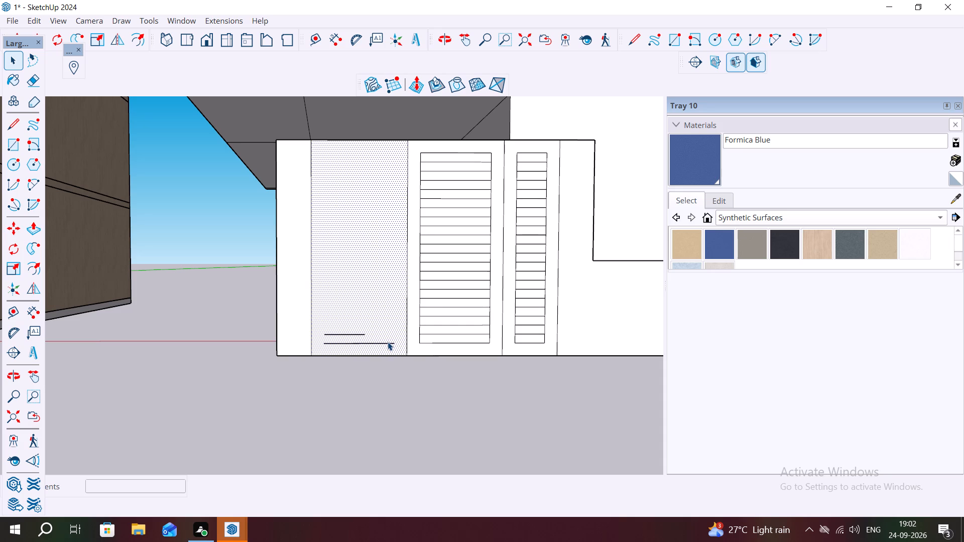
key("Delete")
key("ctrl+z")
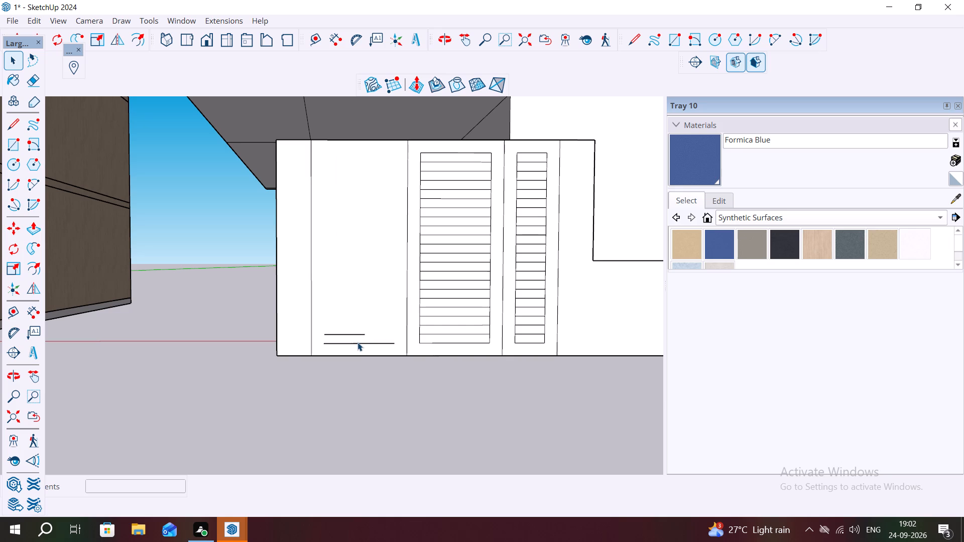
left_click(358, 345)
key("Delete")
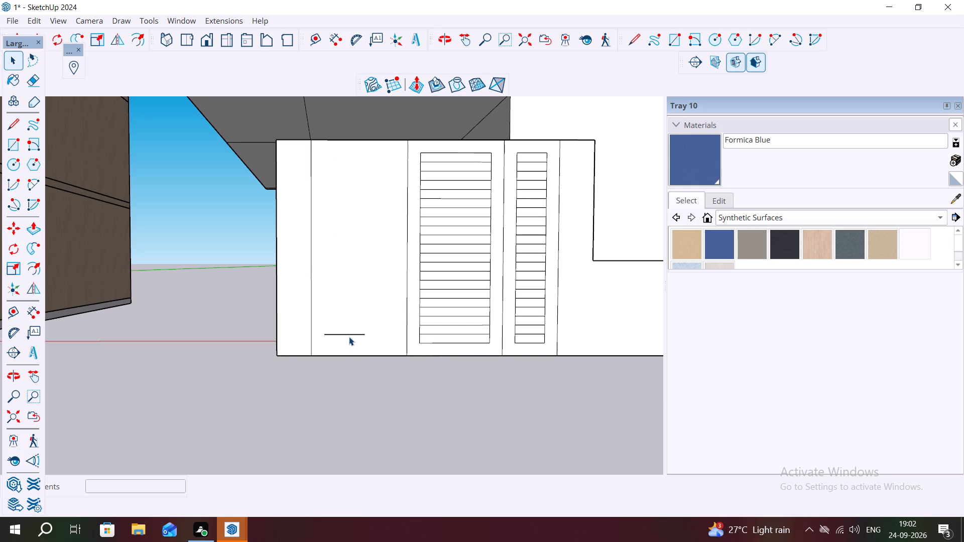
left_click(350, 333)
key("Delete")
Draw a horizontal line about 10' 9 5/8" long across the upper part of the gate and pillar front, from edge to edge.
scroll(346, 295, "down", 3)
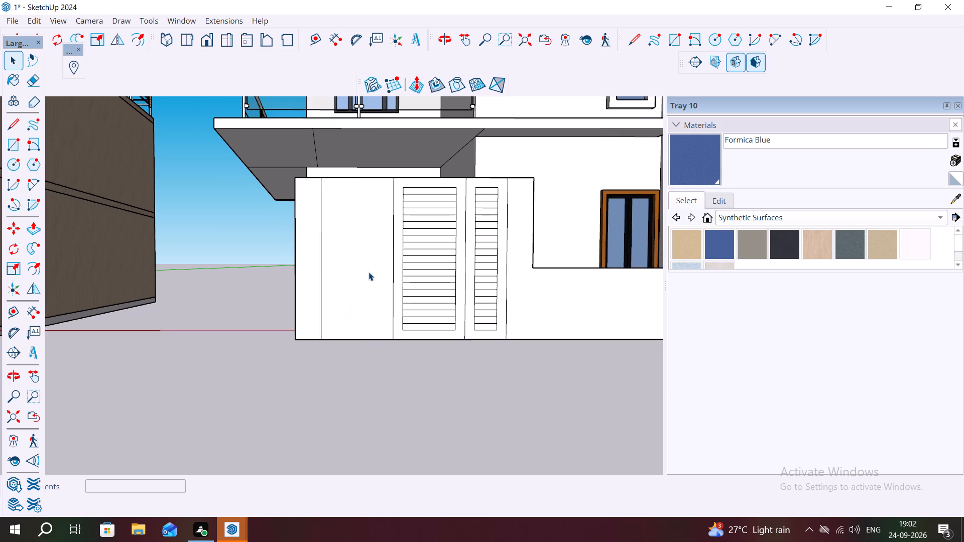
scroll(348, 245, "up", 2)
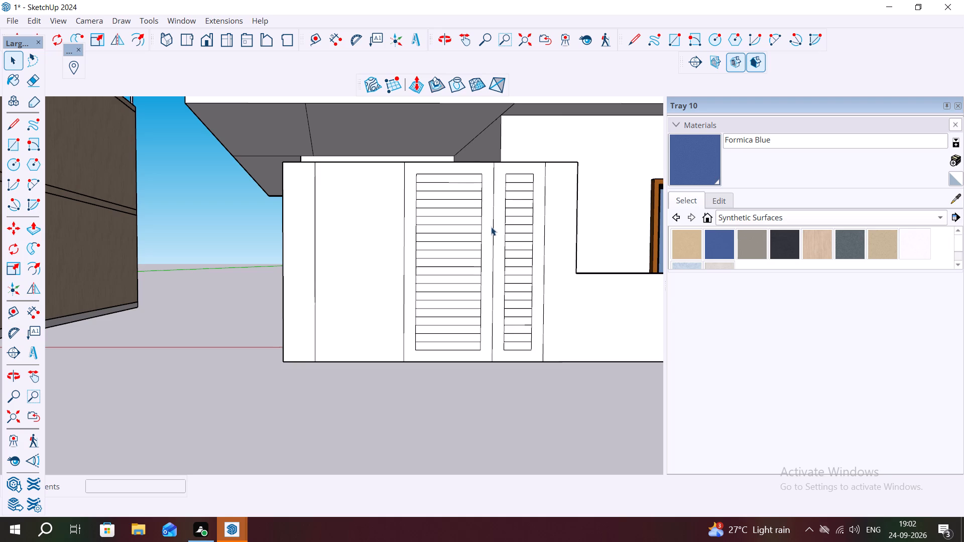
scroll(491, 226, "down", 11)
scroll(466, 300, "down", 3)
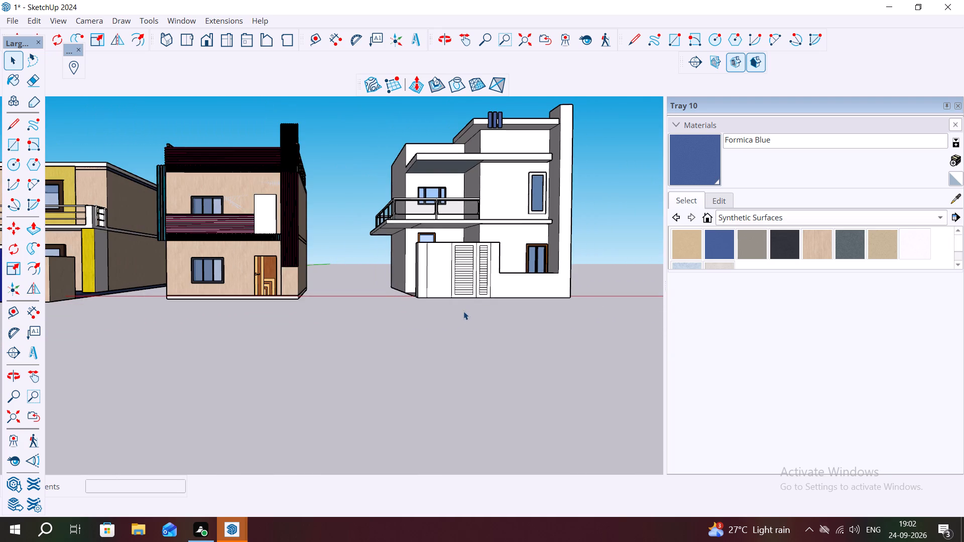
scroll(463, 311, "down", 3)
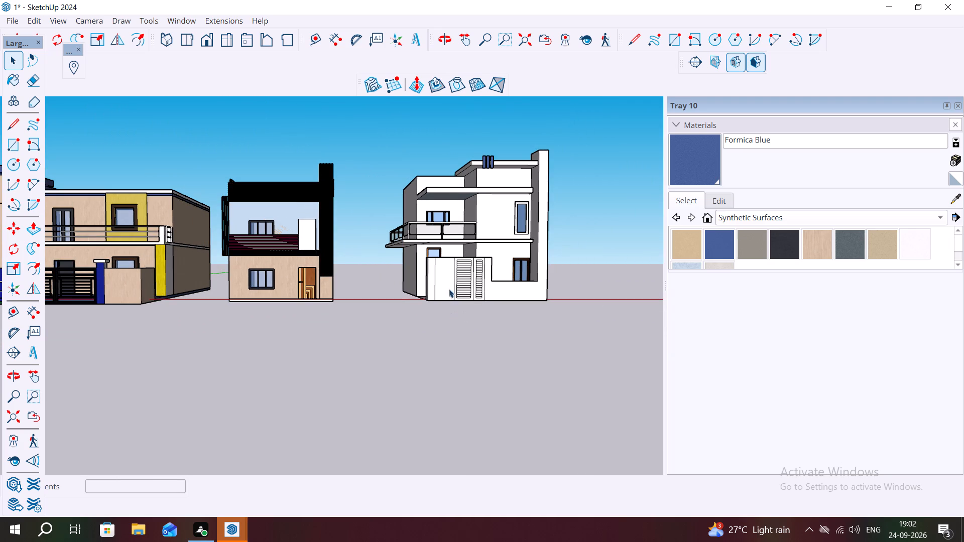
scroll(449, 273, "up", 12)
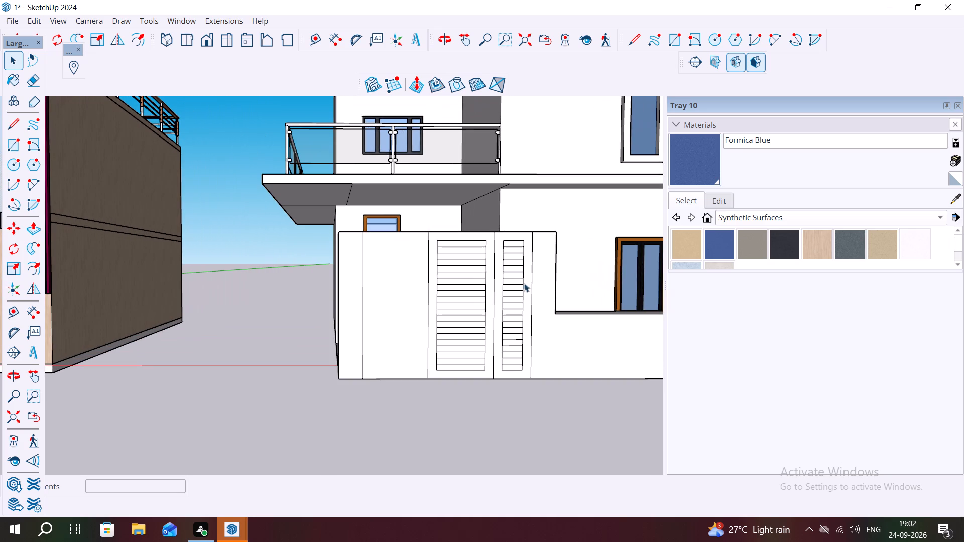
key("l")
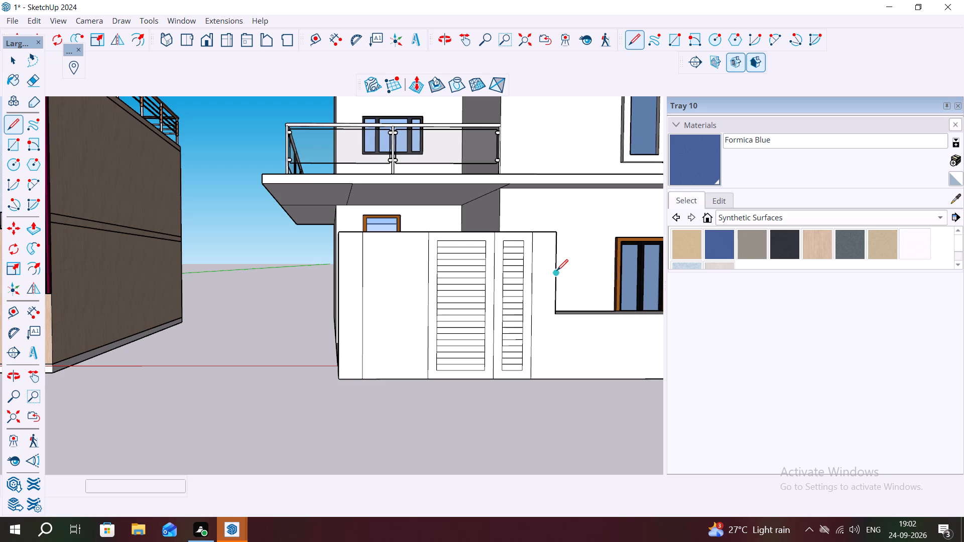
left_click(551, 274)
left_click(339, 277)
key("Escape")
key("space")
Cut away the faces above the new line on the end pillar, the plain gate leaf and the striped leaf's frame.
scroll(345, 262, "up", 3)
left_click(350, 257)
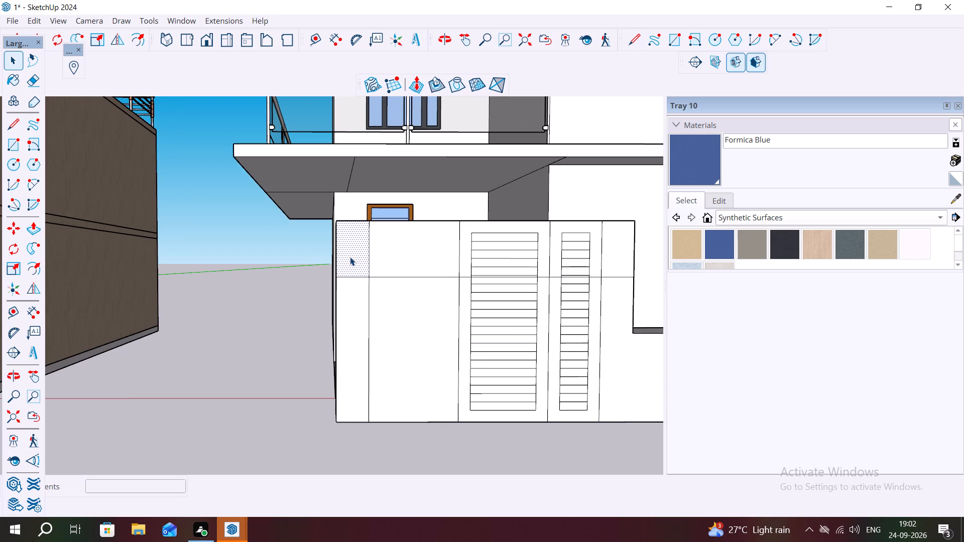
key("ctrl+x")
left_click(426, 252)
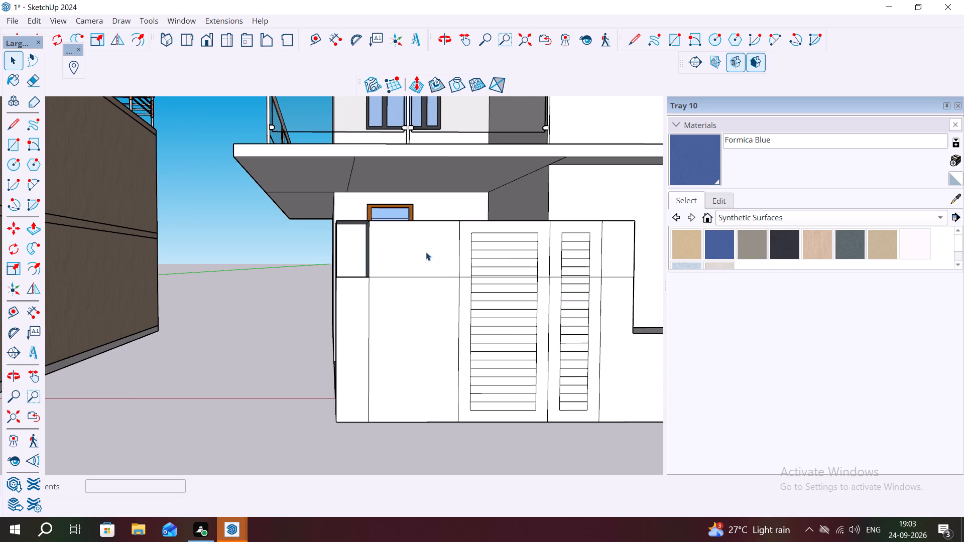
key("ctrl+x")
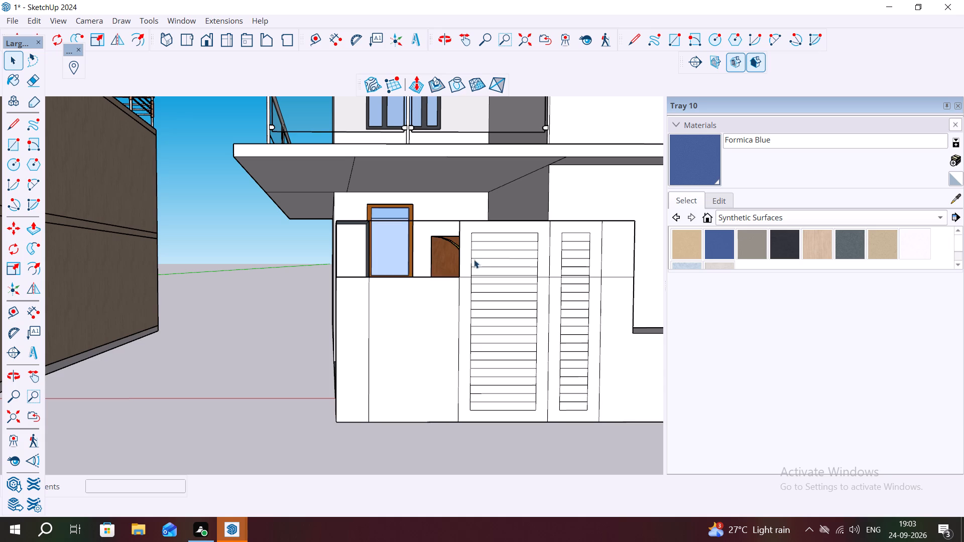
left_click(467, 249)
key("ctrl+x")
Cut away the strip faces and edges above the line in the wide striped gate leaf's inset.
left_click(487, 250)
key("ctrl+x")
left_click(491, 254)
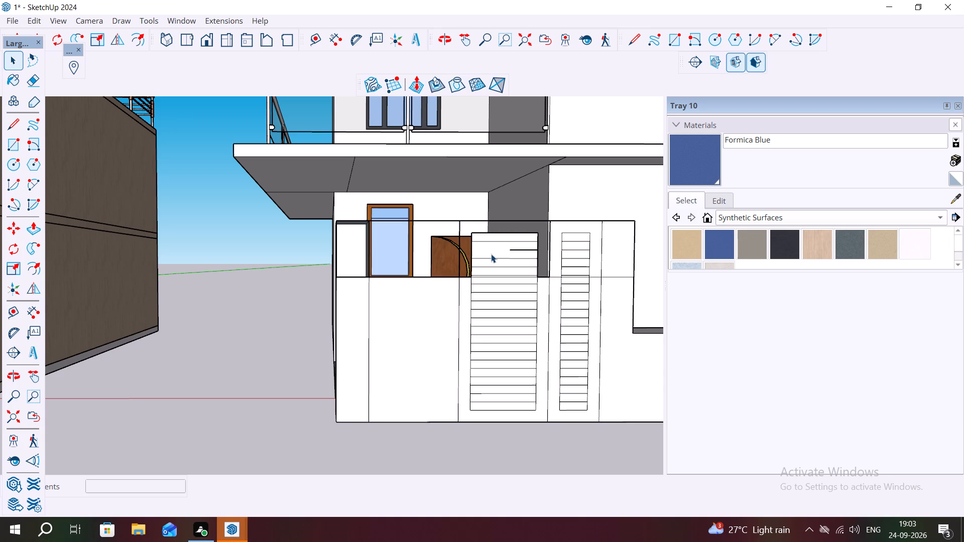
key("ctrl+x")
key("ctrl+x")
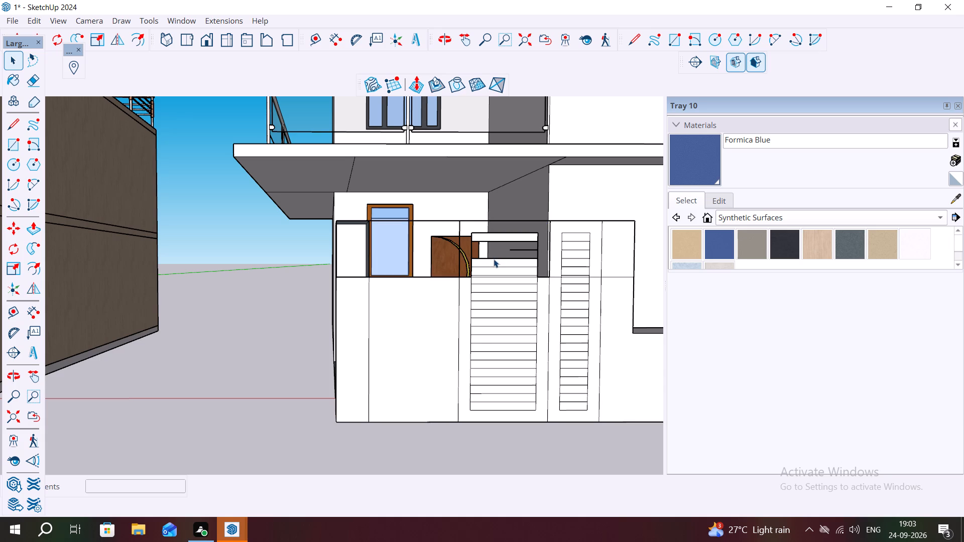
left_click(494, 259)
key("ctrl+x")
left_click(497, 267)
key("ctrl+x")
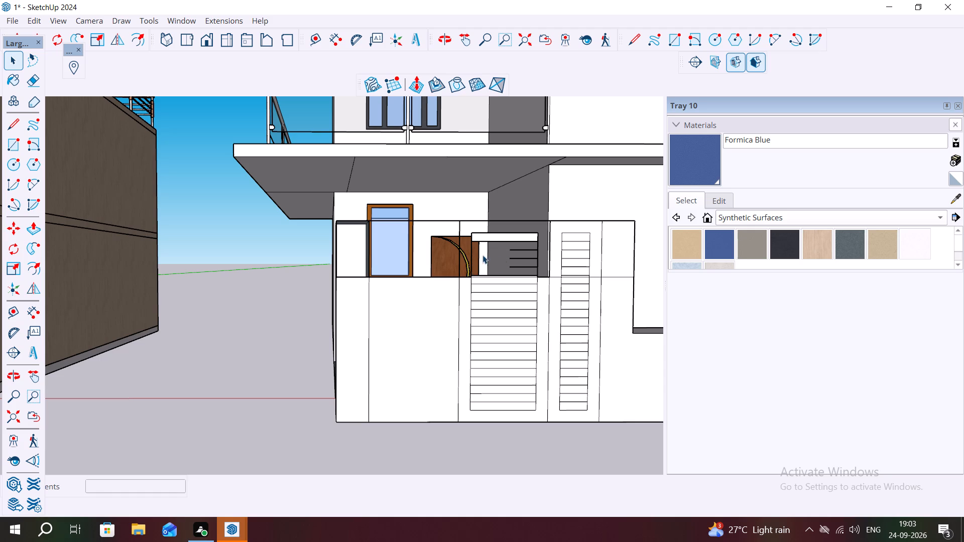
left_click(492, 236)
key("ctrl+x")
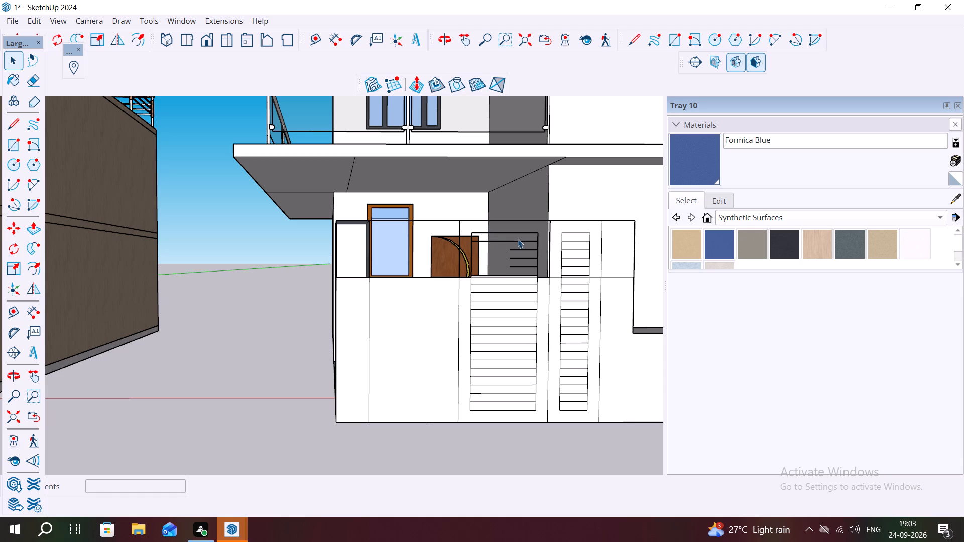
Cut strip faces and edges above the line in the narrow inset beside the wide striped leaf.
left_click(567, 238)
key("x")
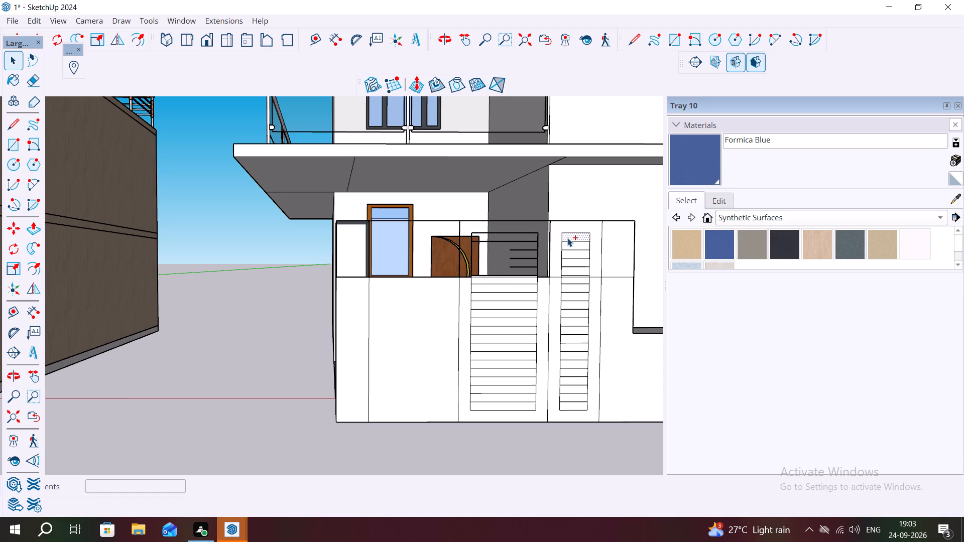
key("ctrl+x")
left_click(573, 242, "ctrl")
left_click(574, 247, "ctrl")
left_click(573, 241, "ctrl")
key("ctrl+x")
left_click(576, 255, "ctrl")
key("ctrl+x")
left_click(576, 260, "ctrl")
key("ctrl+x")
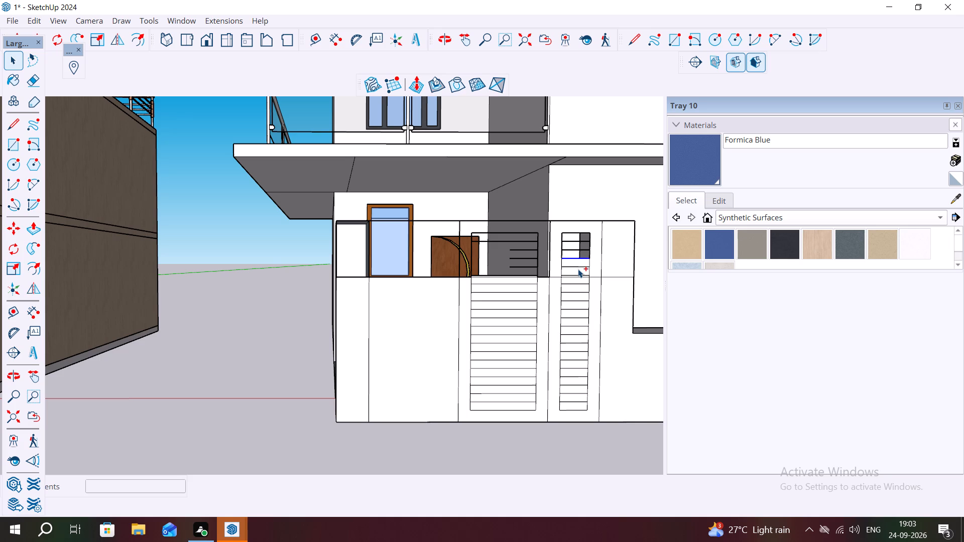
left_click(578, 269, "ctrl")
left_click(576, 262, "ctrl")
key("ctrl+x")
left_click(577, 266, "ctrl")
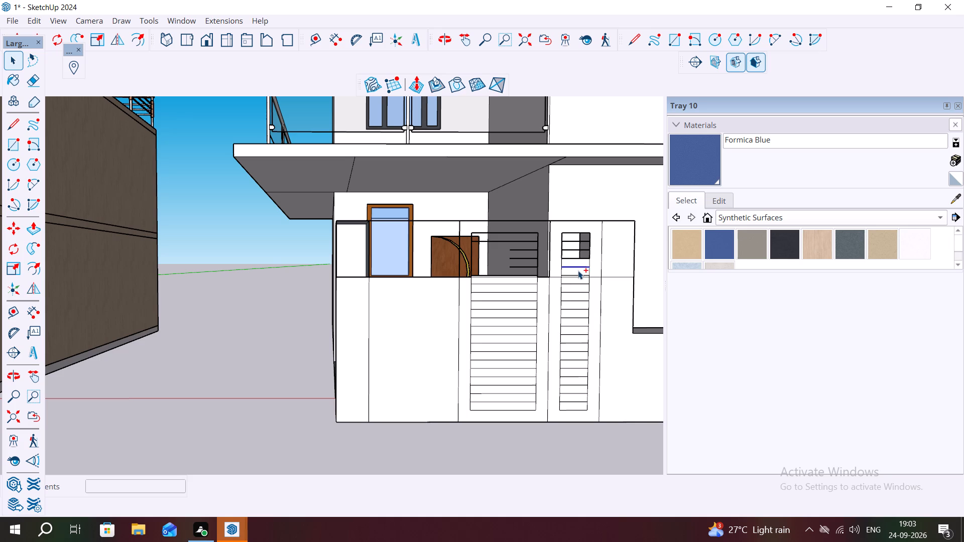
left_click(578, 270, "ctrl")
key("ctrl+x")
key("space")
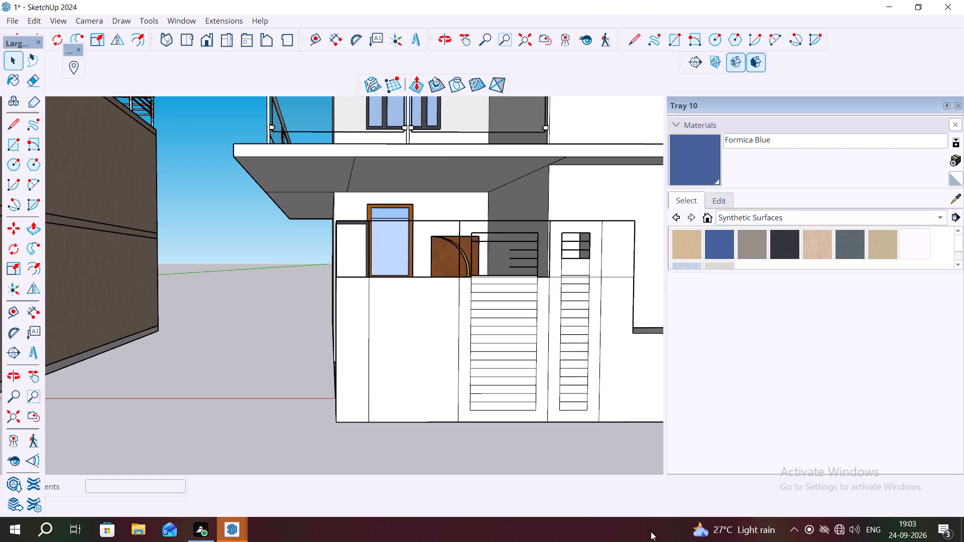
Delete all remaining gate and pillar geometry above the horizontal line in one selection.
scroll(557, 250, "up", 1)
middle_click_drag(566, 255, 551, 254)
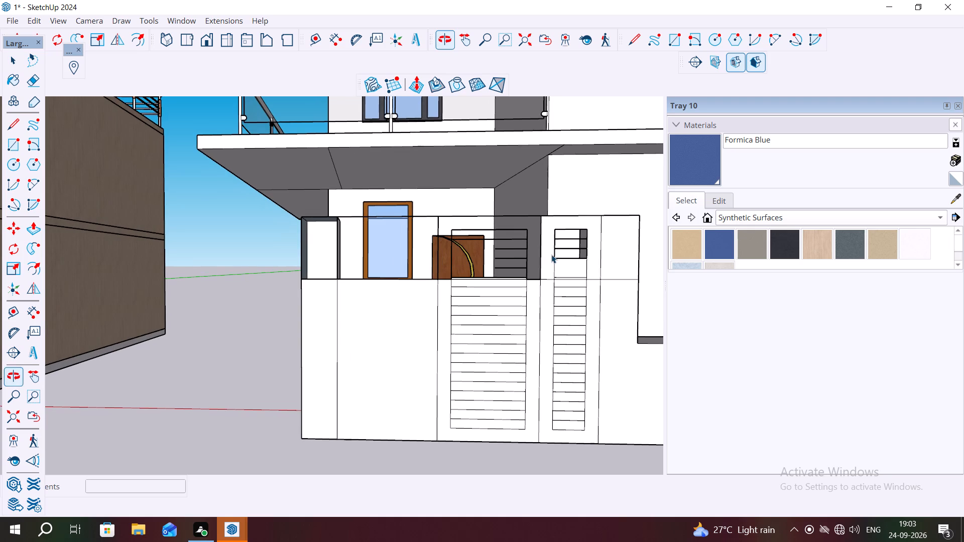
left_click_drag(277, 199, 596, 239)
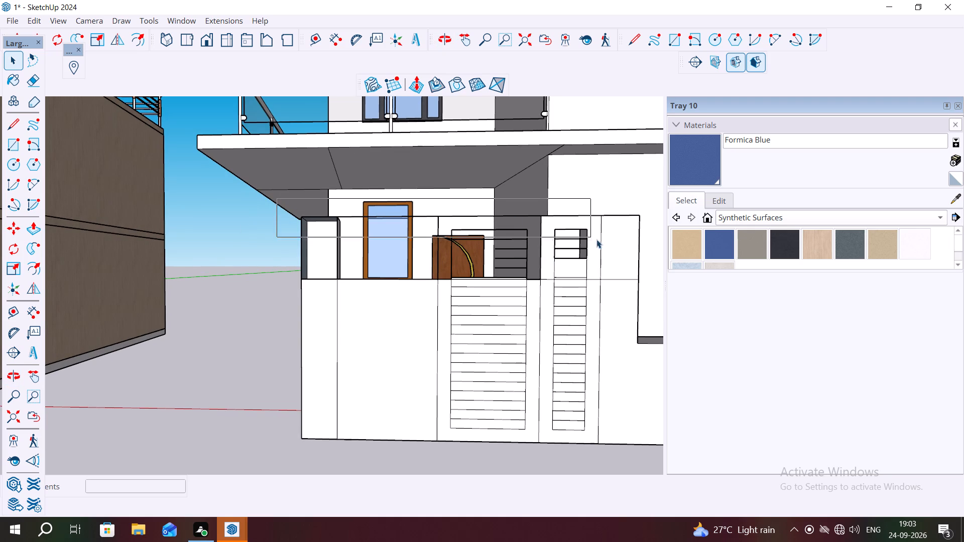
left_click_drag(596, 239, 649, 280)
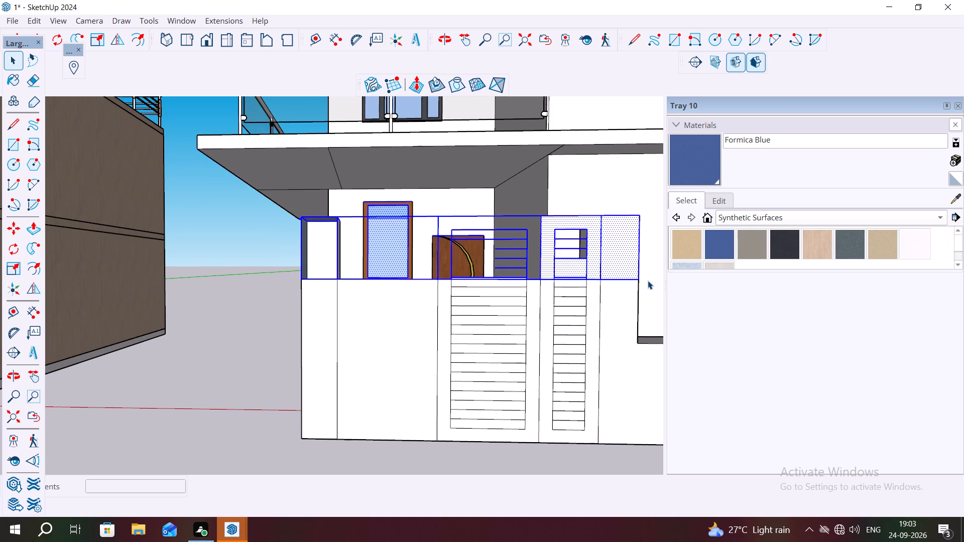
key("Delete")
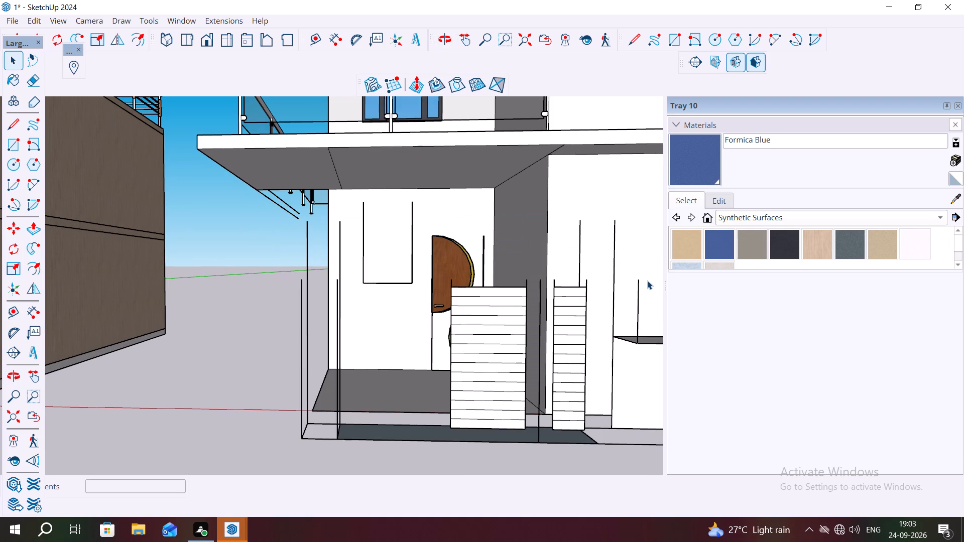
Undo the last deletion of the gate and pillar geometry above the horizontal line.
key("ctrl+z")
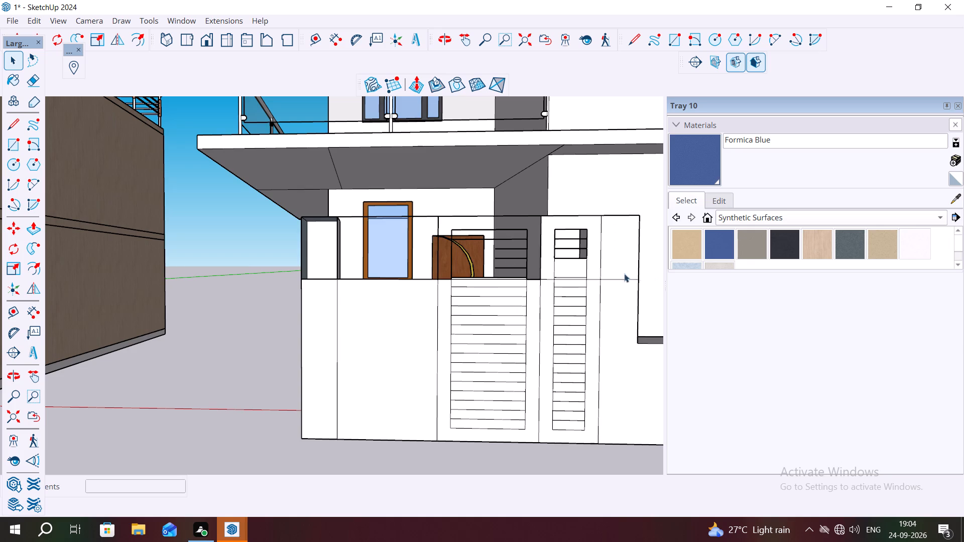
Delete the top edge above the plain gate leaf and the upright edge between it and the wide striped leaf.
left_click(345, 216)
middle_click_drag(340, 222, 413, 342)
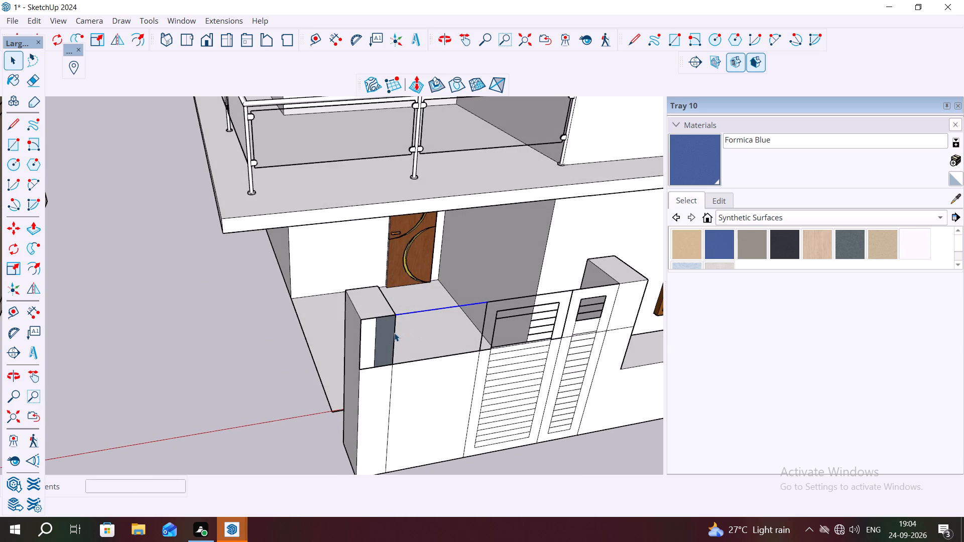
key("Delete")
left_click(482, 333)
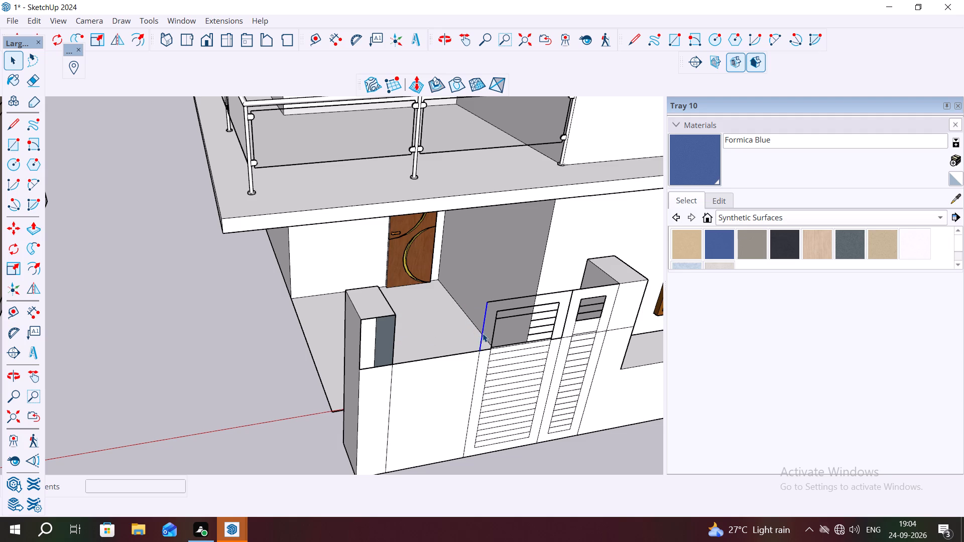
key("Delete")
Draw a rectangle of about 1' 2 3/16" by 2' 1/2" to close the end pillar's front face above the line.
key("r")
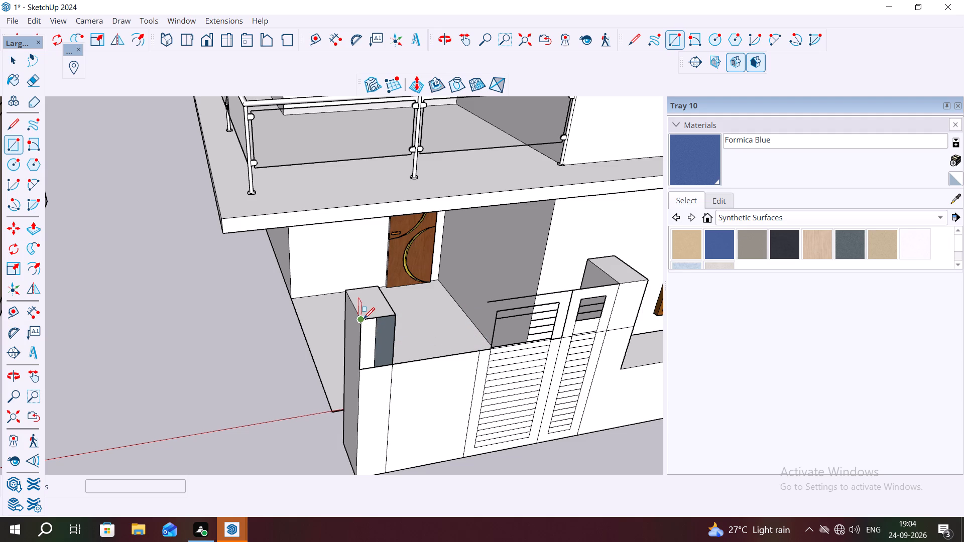
left_click(364, 319)
left_click(390, 364)
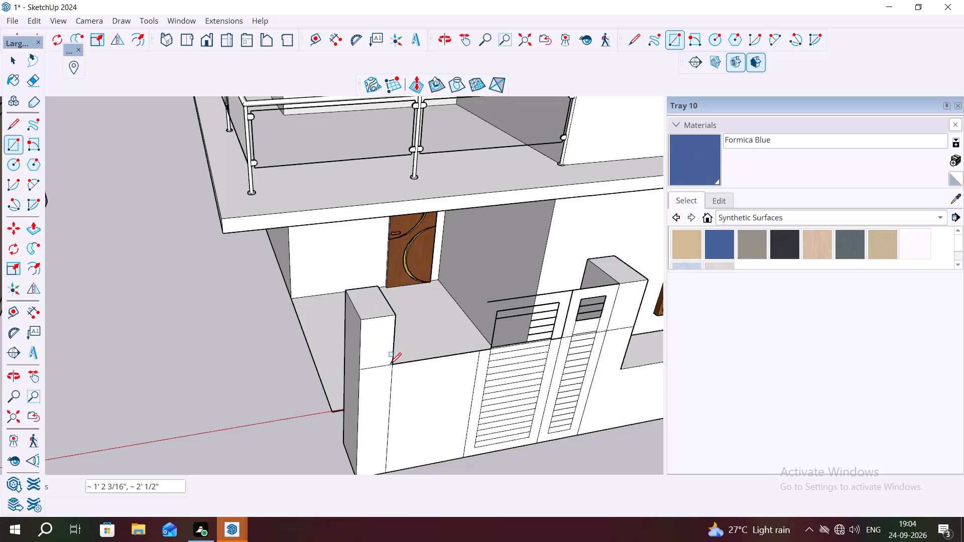
Push the end pillar's top face down about 2' 1/2" to the horizontal line.
key("space")
left_click(374, 310)
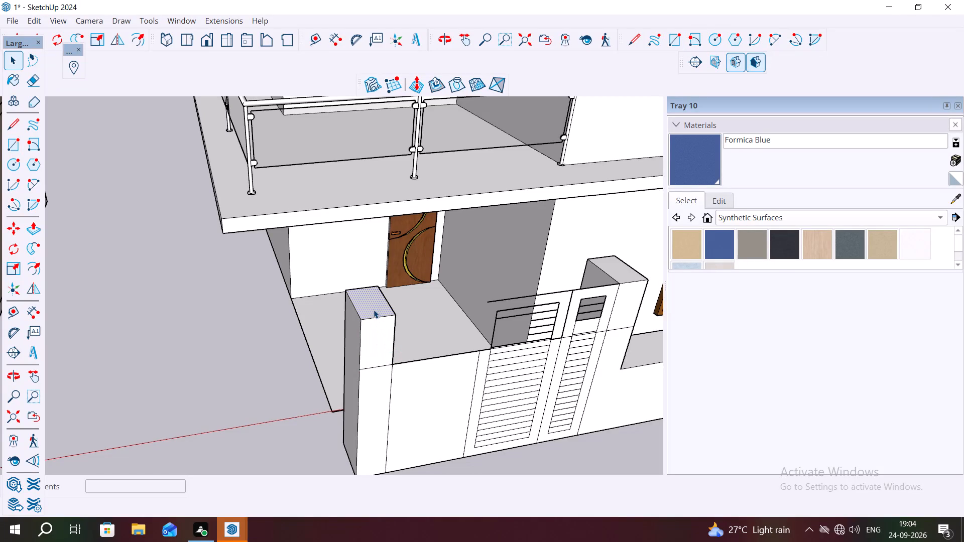
key("p")
left_click(374, 310)
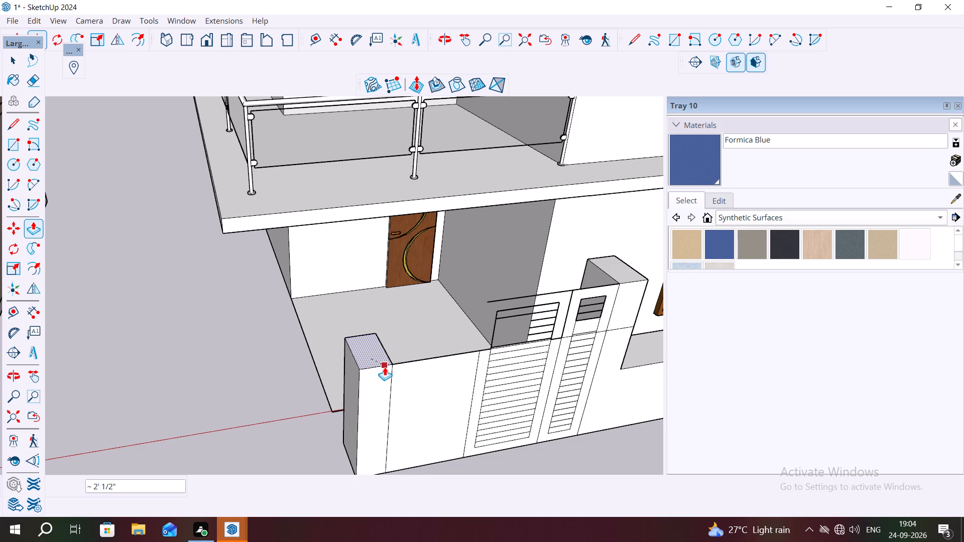
left_click(385, 367)
Delete the wide striped leaf's top frame edge and the inset's upright edge nearest the plain leaf, above the line.
middle_click_drag(476, 311, 411, 300)
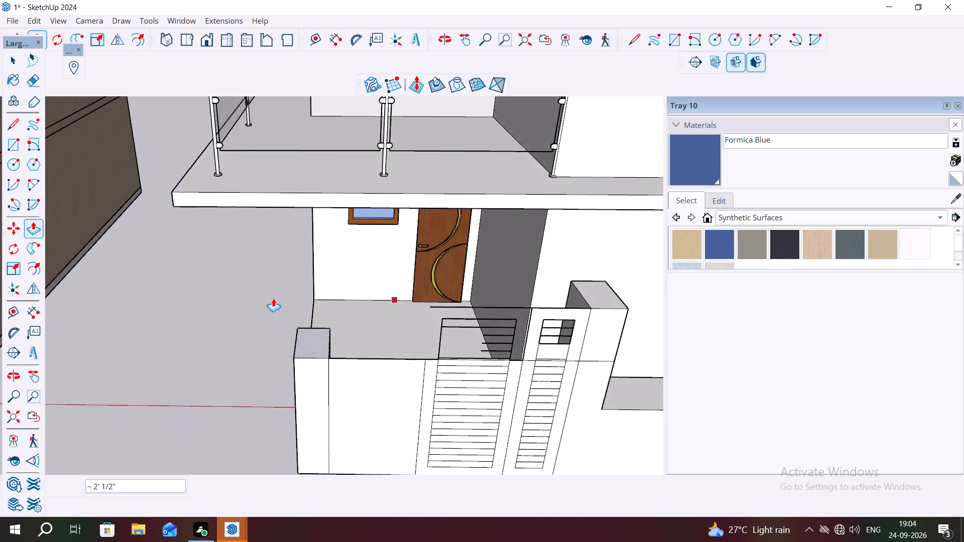
scroll(208, 294, "down", 4)
scroll(345, 301, "up", 10)
key("space")
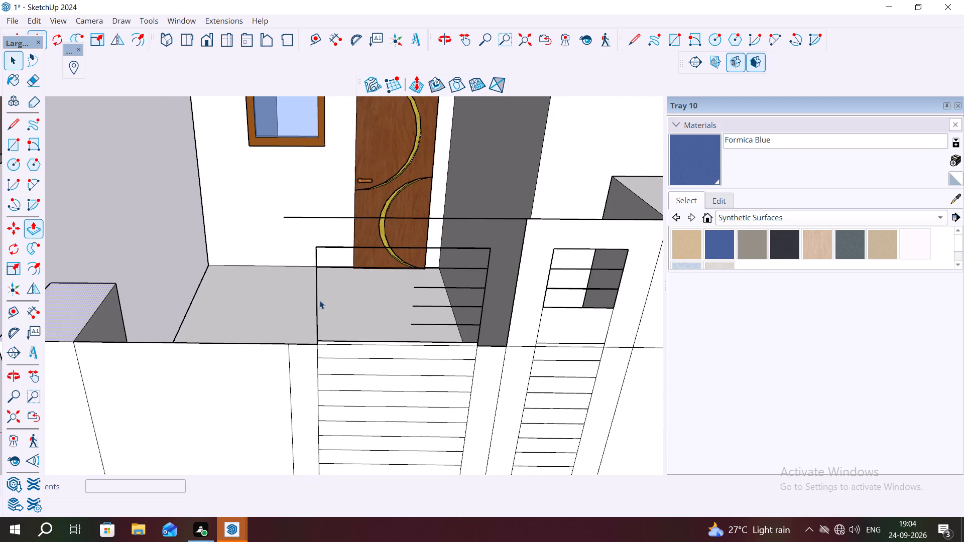
left_click(316, 300)
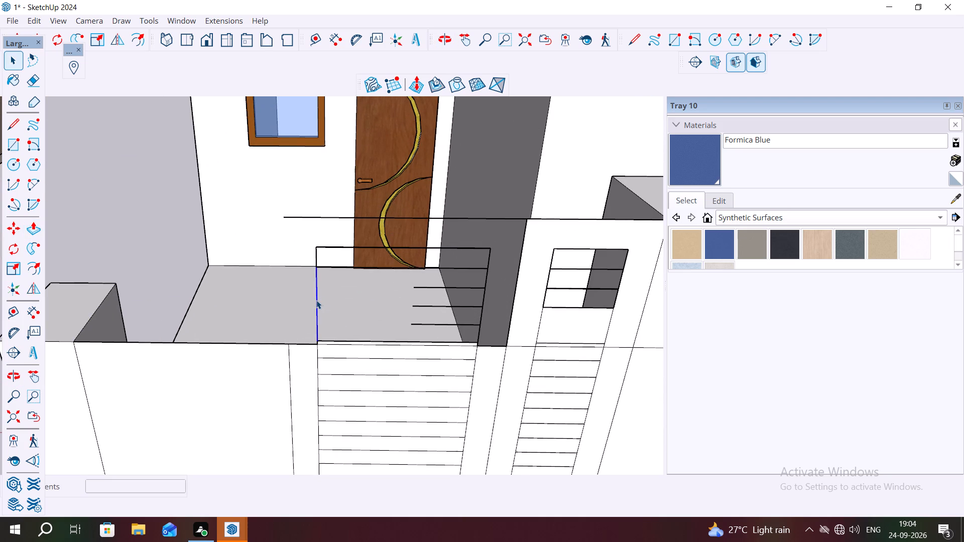
key("Delete")
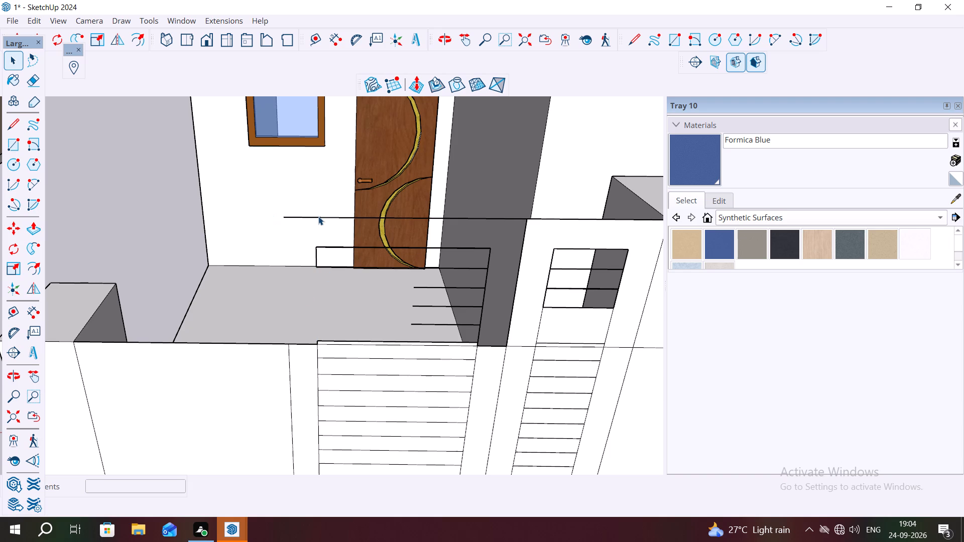
left_click(318, 218)
key("Delete")
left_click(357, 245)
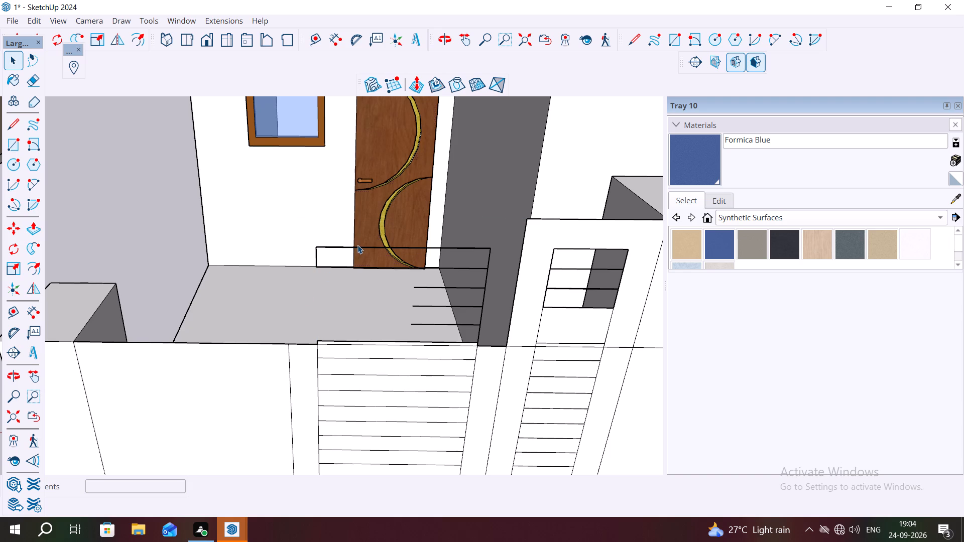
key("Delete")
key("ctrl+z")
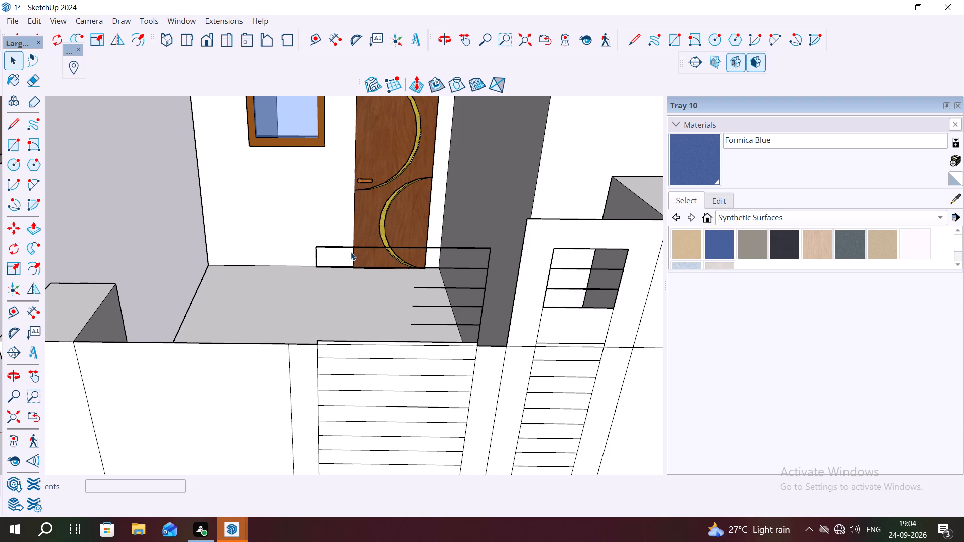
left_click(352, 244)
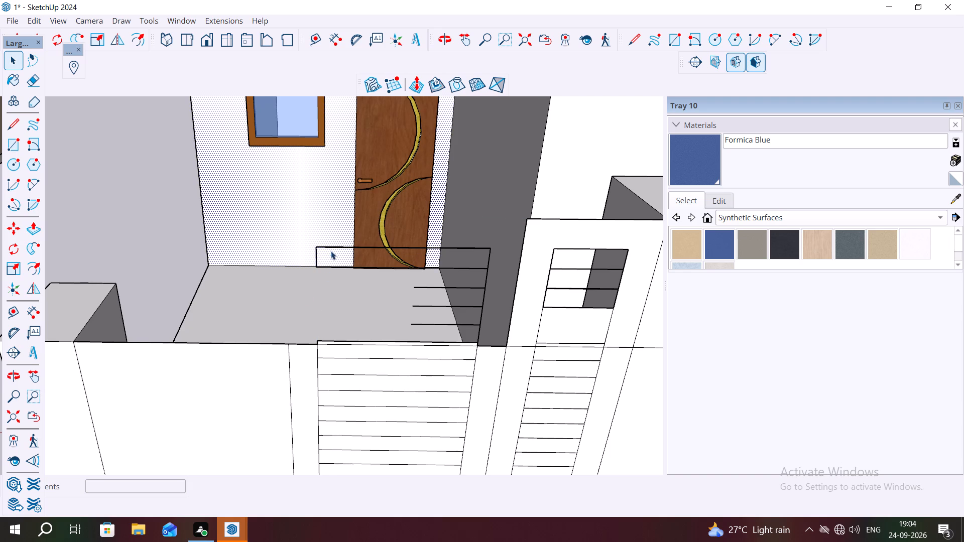
Delete the outlying upper strip edges and the short upright edge joining them in the wide leaf's inset.
middle_click_drag(330, 251, 374, 313)
key("Escape")
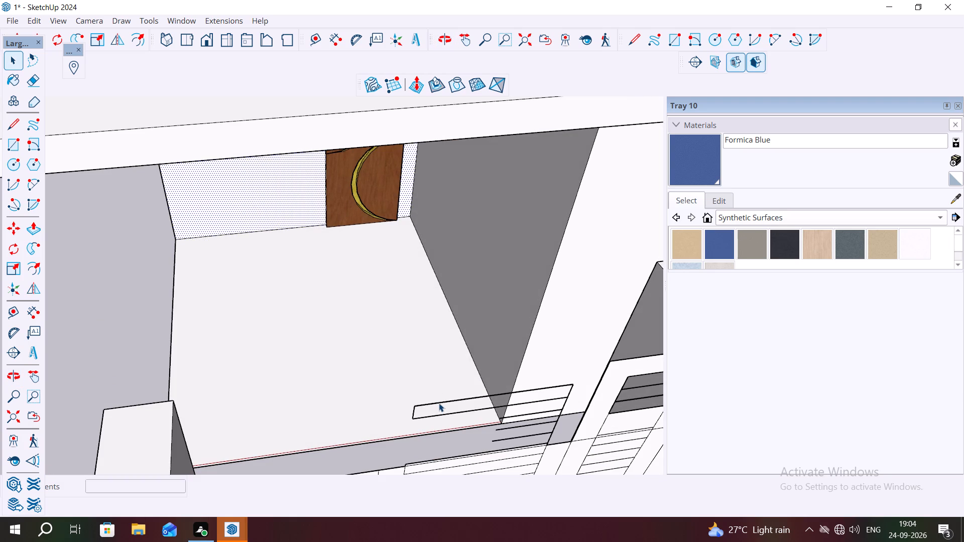
left_click(439, 402)
key("Escape")
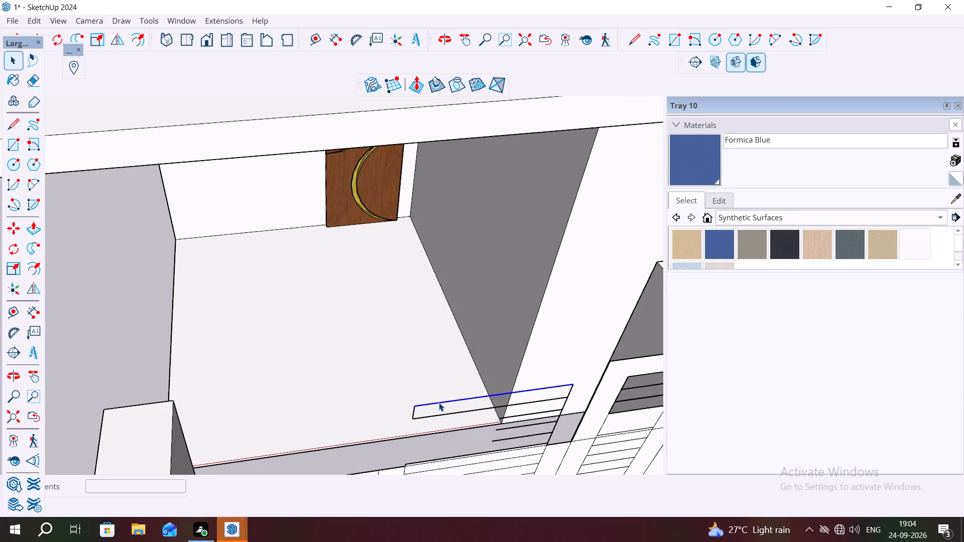
key("Delete")
left_click(447, 402)
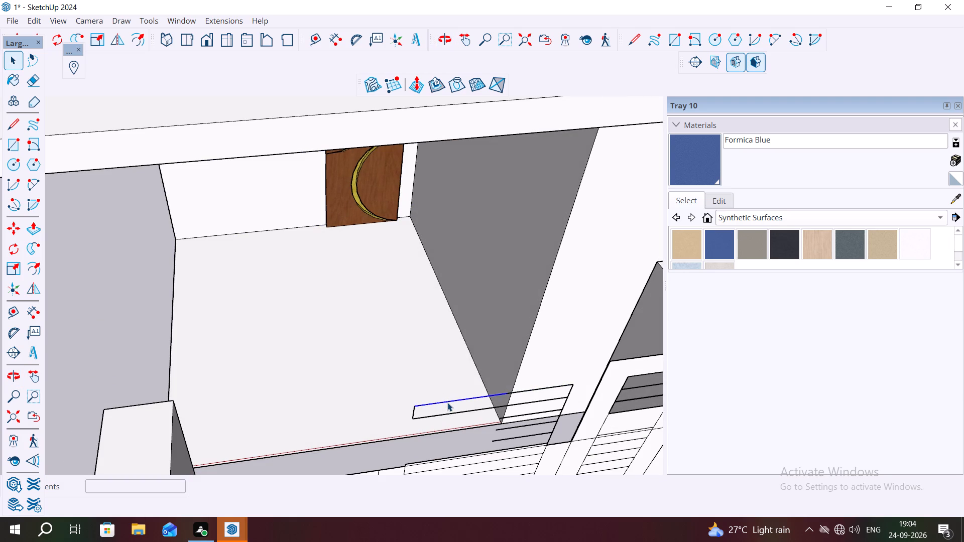
key("Delete")
left_click(449, 413)
key("Delete")
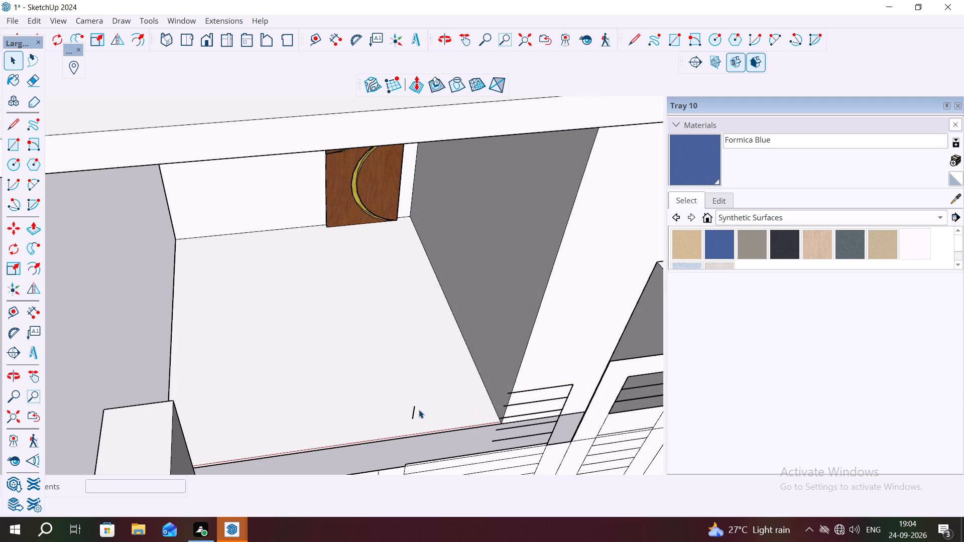
left_click(413, 414)
key("Delete")
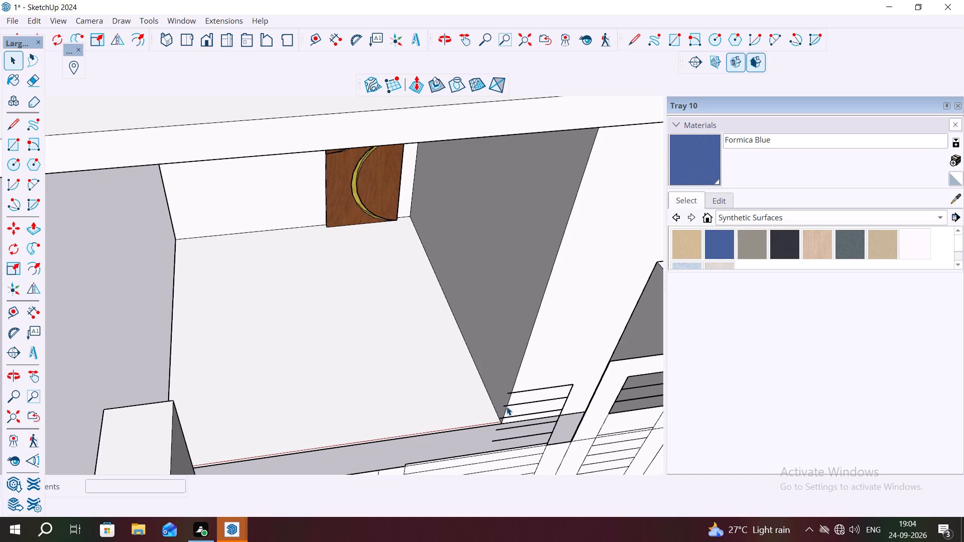
Delete the two uppermost leftover strip edge segments in the wide leaf's inset.
left_click(507, 404)
key("Delete")
left_click(513, 392)
key("Delete")
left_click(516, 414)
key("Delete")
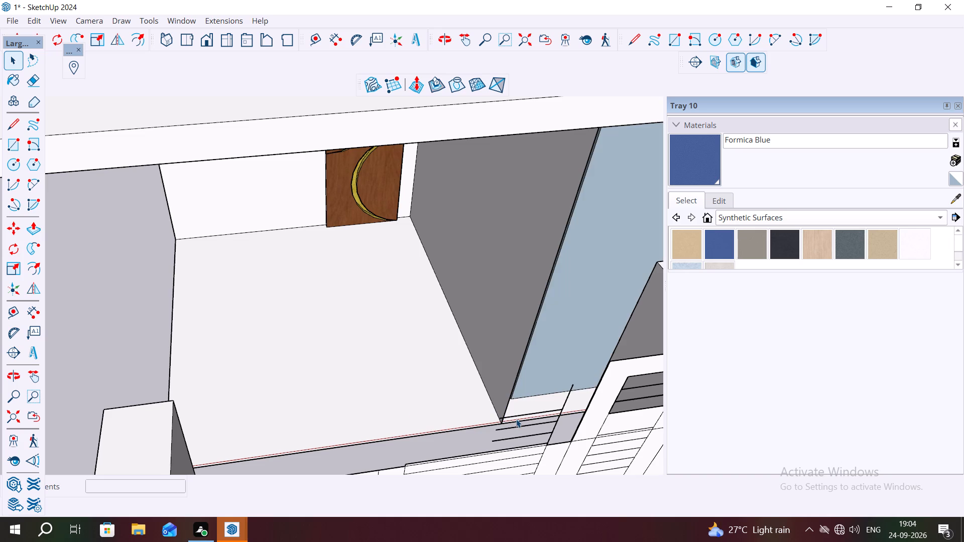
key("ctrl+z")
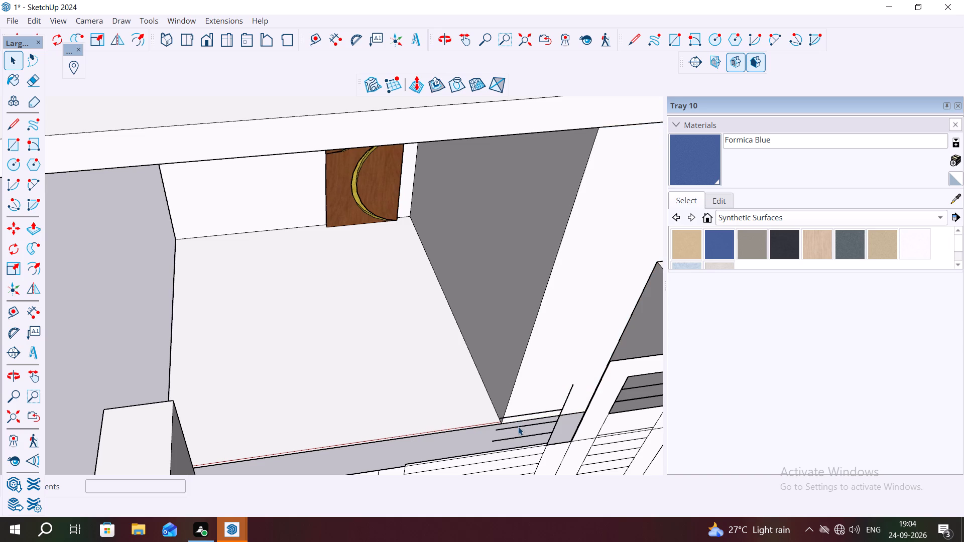
Delete the three remaining strip edges above the line and the inset's far upright edge in the wide striped leaf.
left_click(518, 427)
key("Delete")
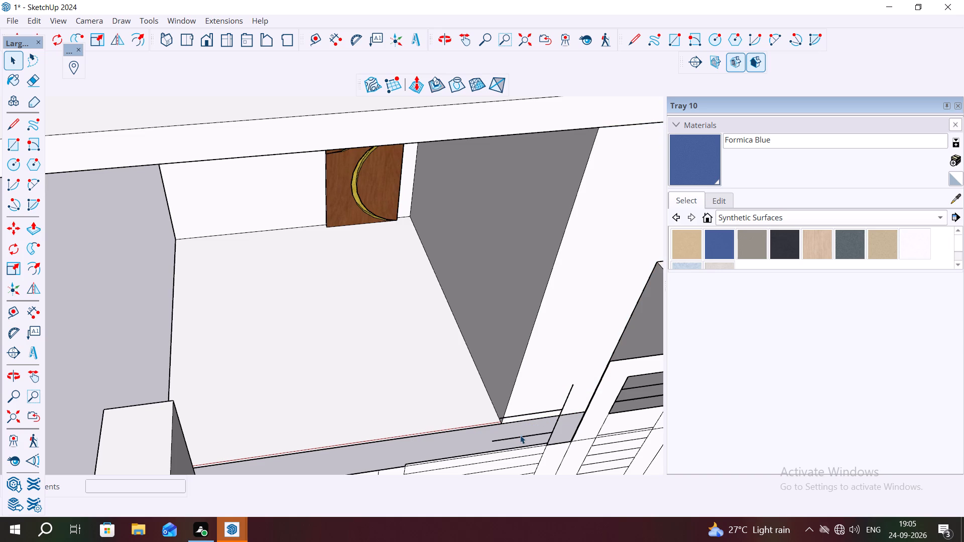
left_click(521, 435)
key("Delete")
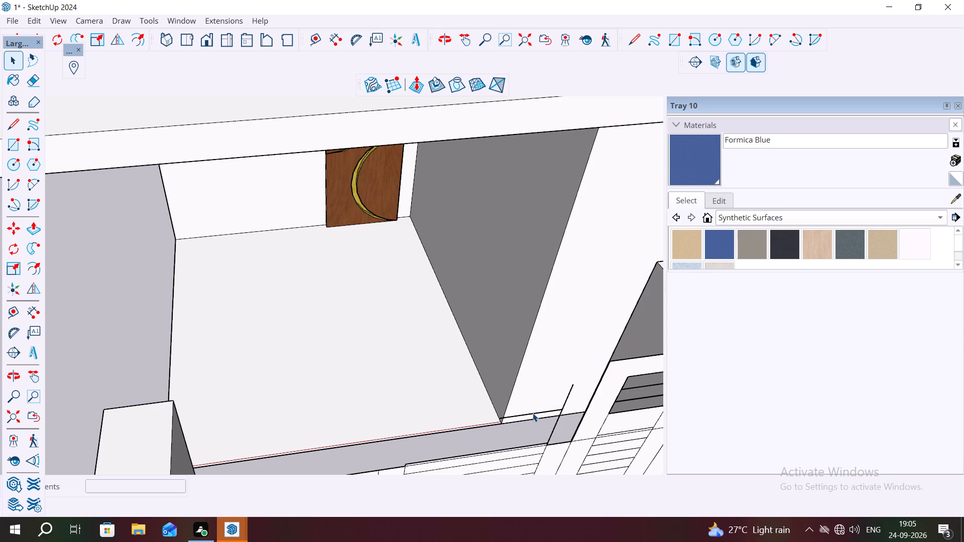
left_click(533, 413)
key("Delete")
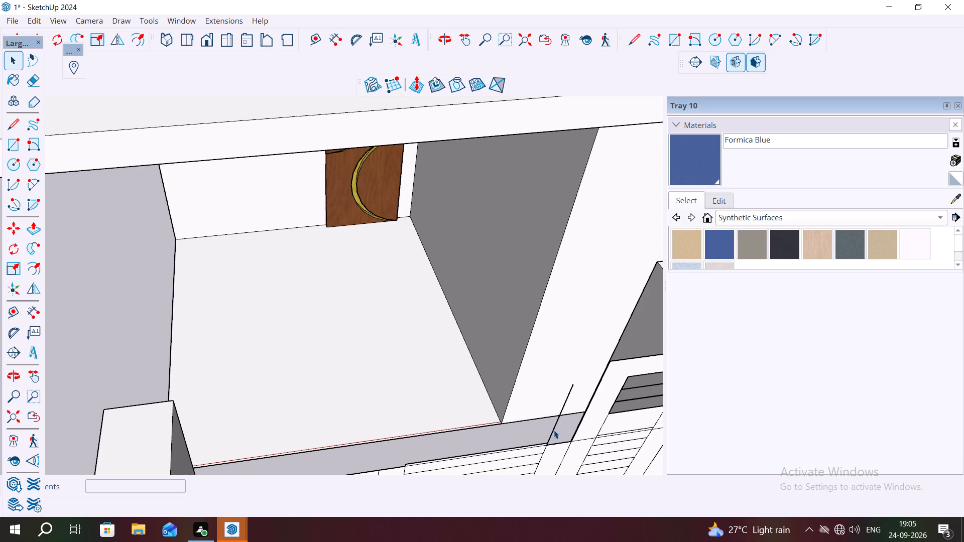
left_click(554, 430)
key("Delete")
Cut away the thin strip face just above the line in the wide leaf's inset and delete its top edge.
scroll(533, 423, "down", 2)
middle_click_drag(536, 443, 508, 395)
scroll(508, 395, "up", 1)
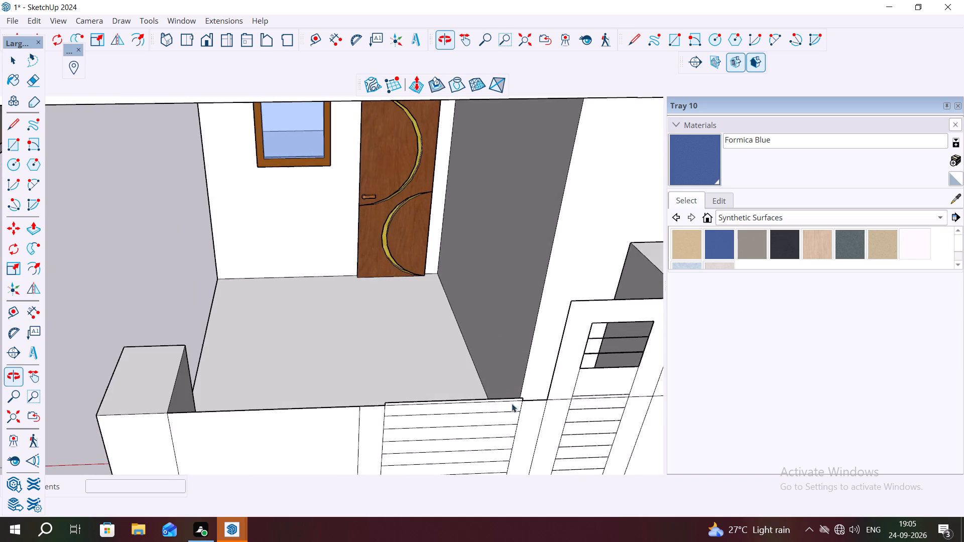
scroll(499, 418, "up", 5)
scroll(381, 400, "up", 1)
scroll(319, 407, "up", 1)
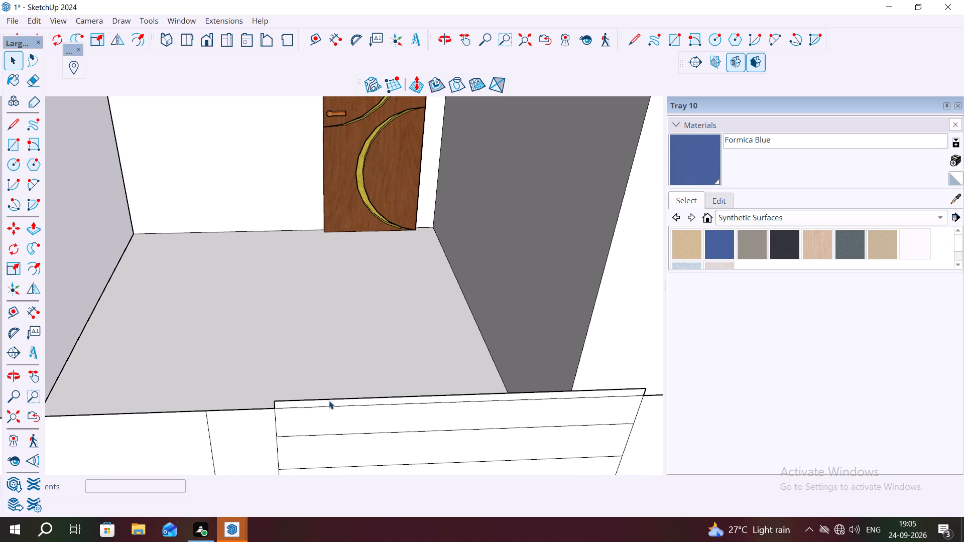
left_click(334, 401)
key("ctrl+z")
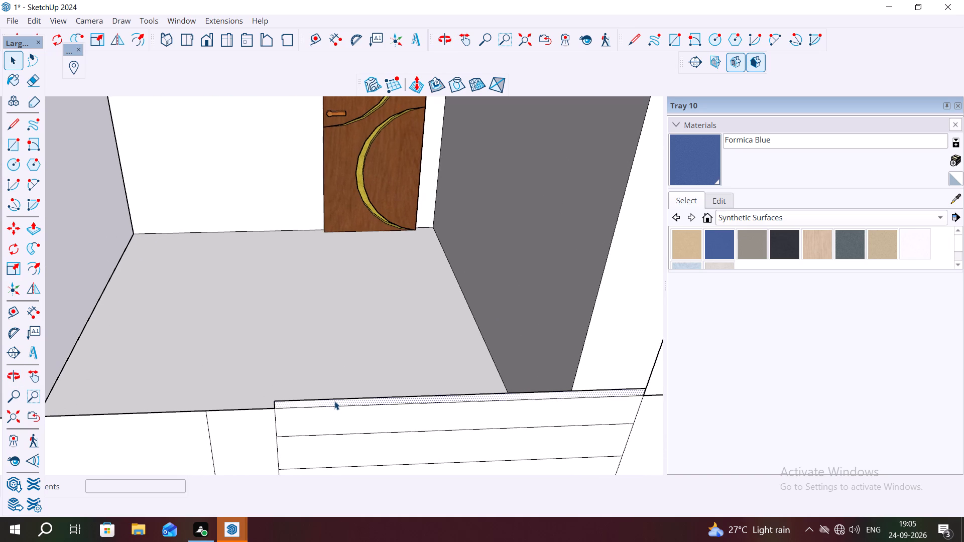
key("ctrl+x")
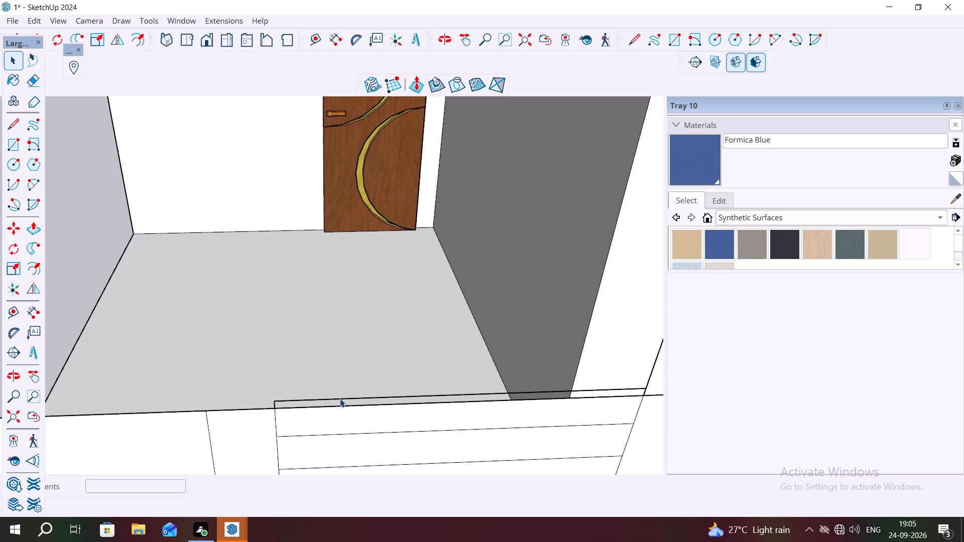
left_click(340, 398)
key("Delete")
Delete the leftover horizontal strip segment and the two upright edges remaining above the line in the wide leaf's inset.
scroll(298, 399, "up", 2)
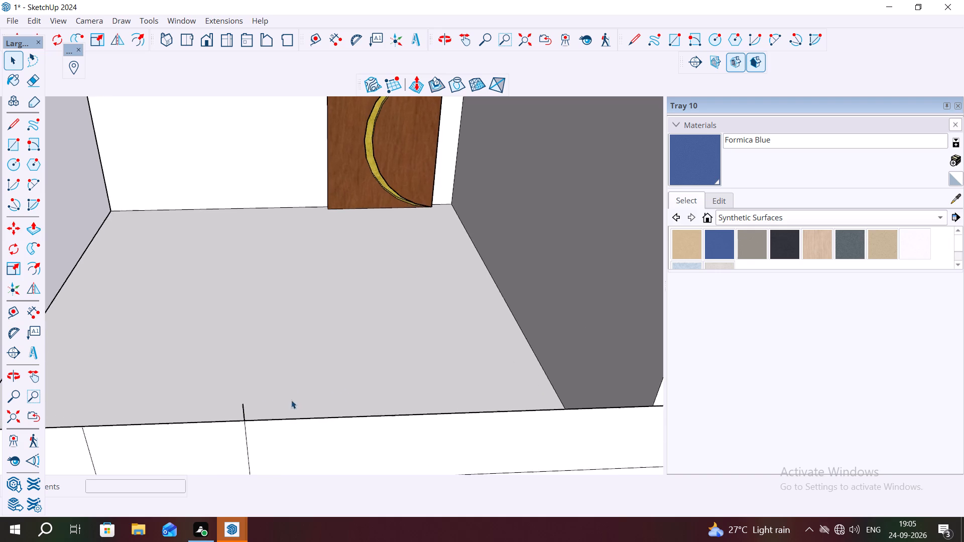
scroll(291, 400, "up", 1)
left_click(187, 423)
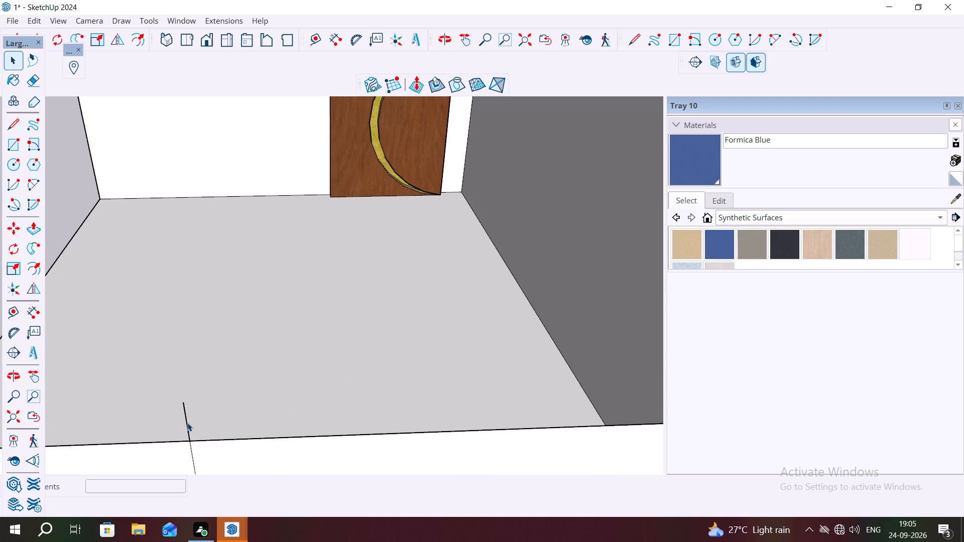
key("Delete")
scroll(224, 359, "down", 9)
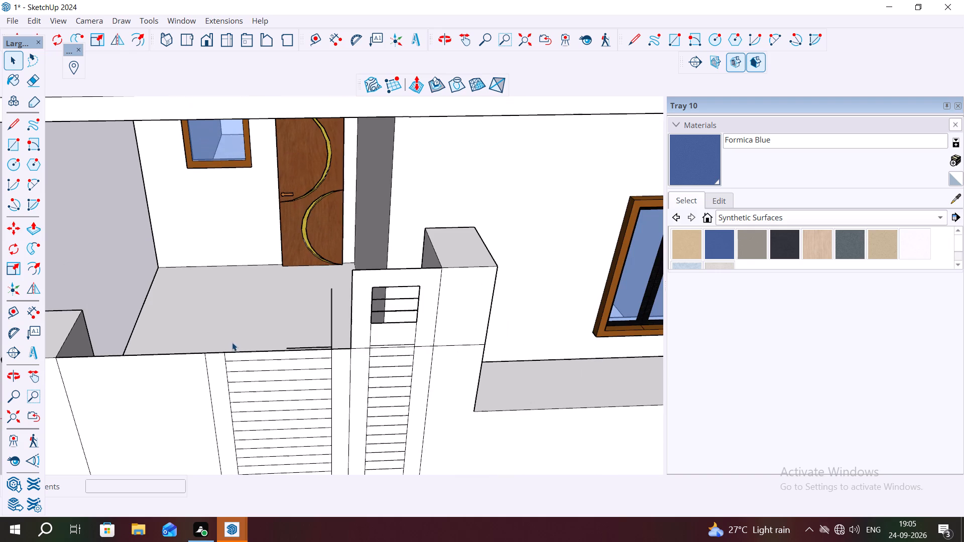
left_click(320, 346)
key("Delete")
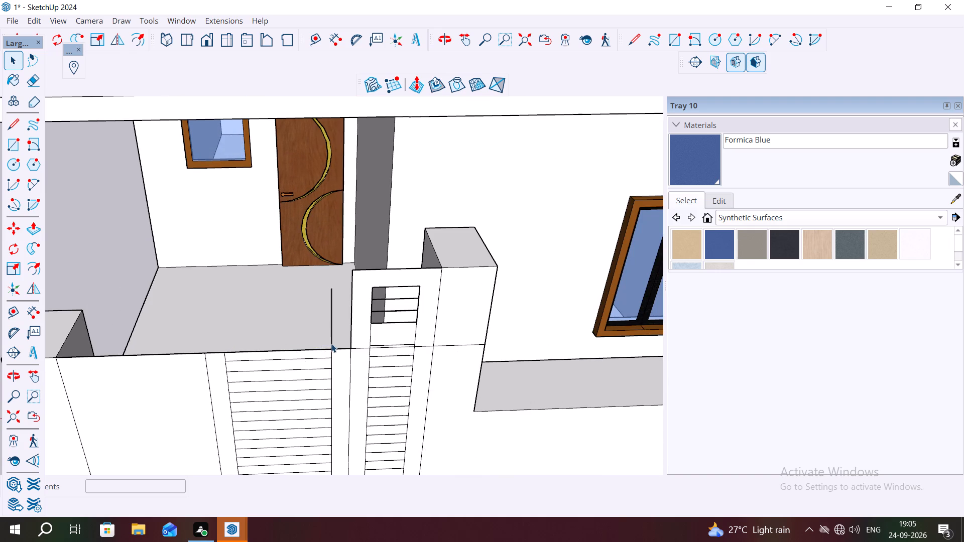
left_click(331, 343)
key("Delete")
Undo the deletions of leftover edges in the wide leaf, back to its upper edge and inset strip lines.
key("ctrl+z")
key("ctrl+z")
key("ctrl+z")
key("ctrl+z")
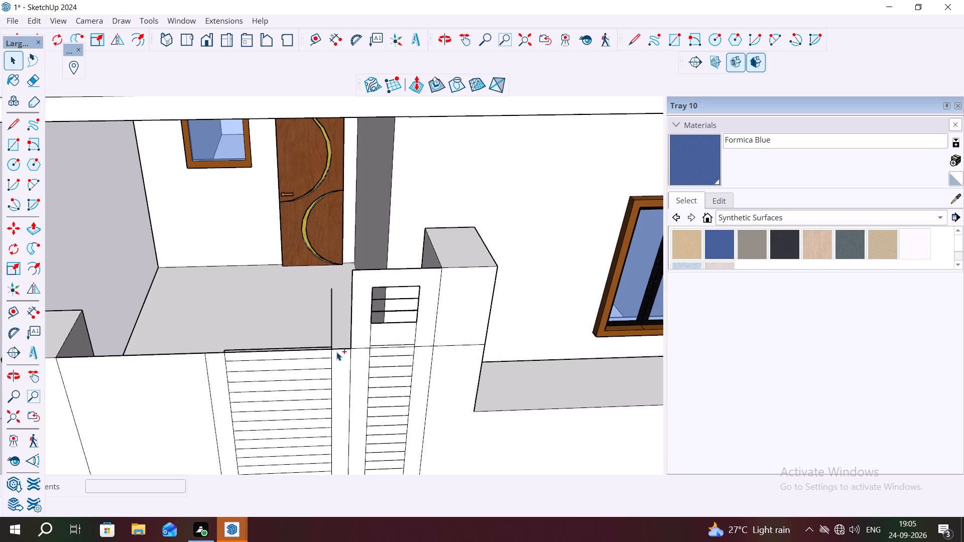
key("ctrl+z")
key("ctrl+z")
key("ctrl+z")
key("ctrl+z")
key("ctrl+z")
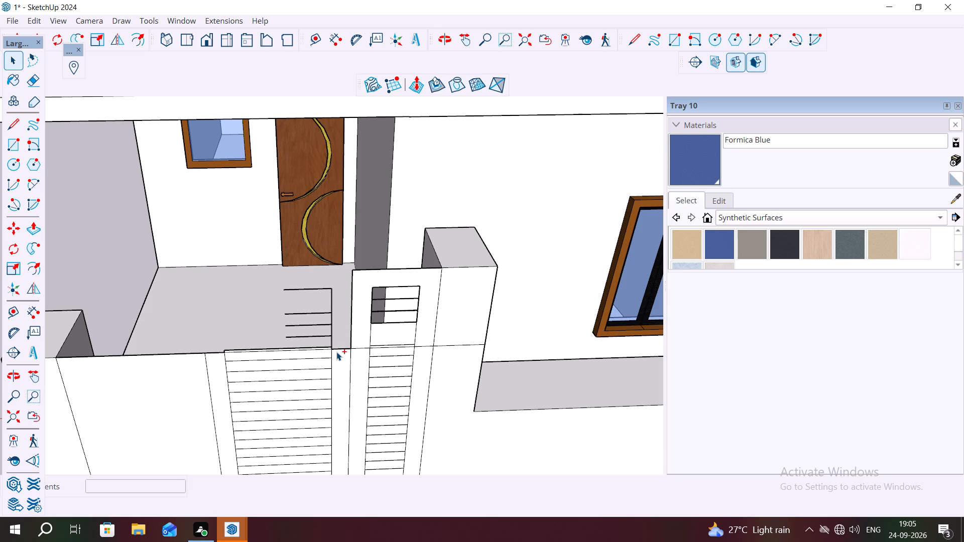
key("ctrl+z")
key("ctrl+z")
key("ctrl+z")
key("ctrl+z")
key("ctrl+z")
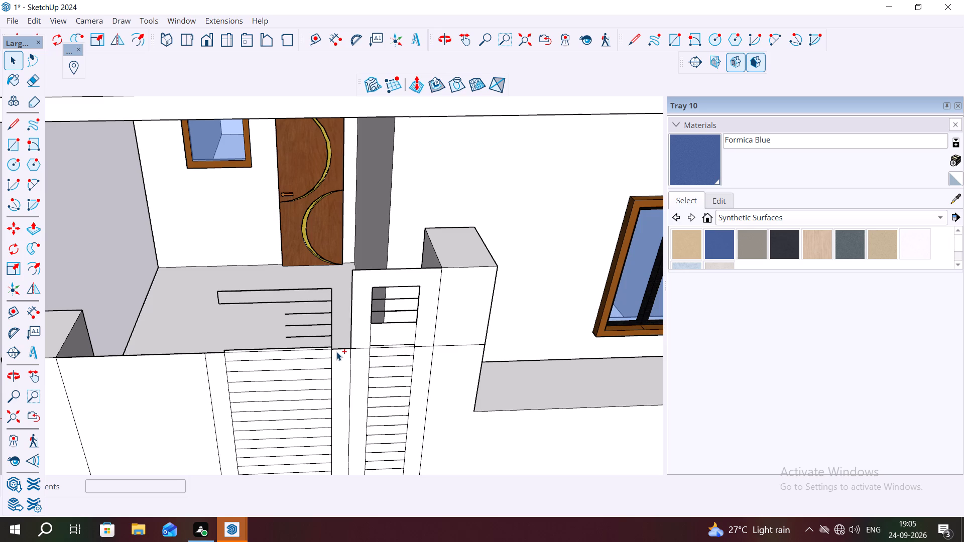
key("ctrl+z")
Undo the remaining trimming above the horizontal line, back to full-height gate leaves and end pillar.
key("ctrl+z")
key("ctrl+z")
key("ctrl+z")
key("ctrl+z")
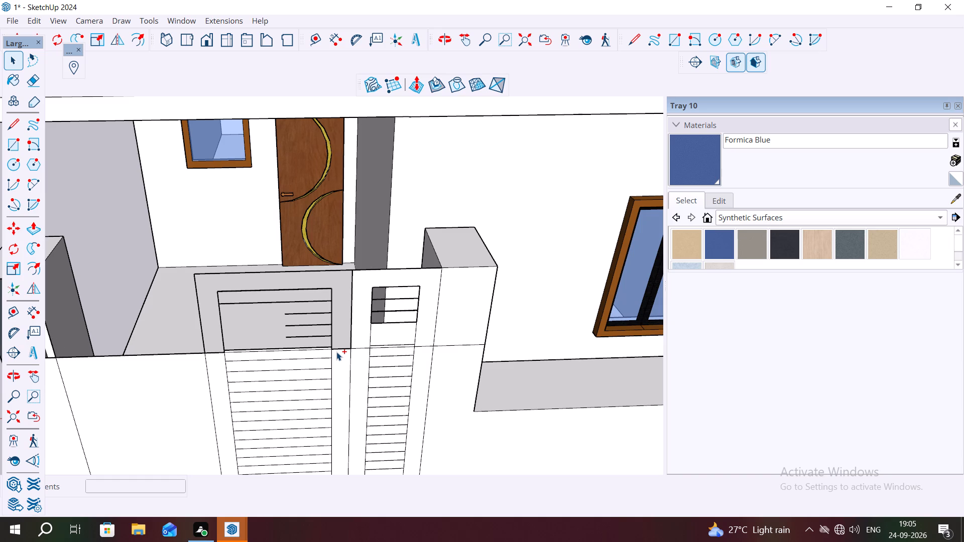
key("ctrl+z")
key("ctrl+z")
key("ctrl+z")
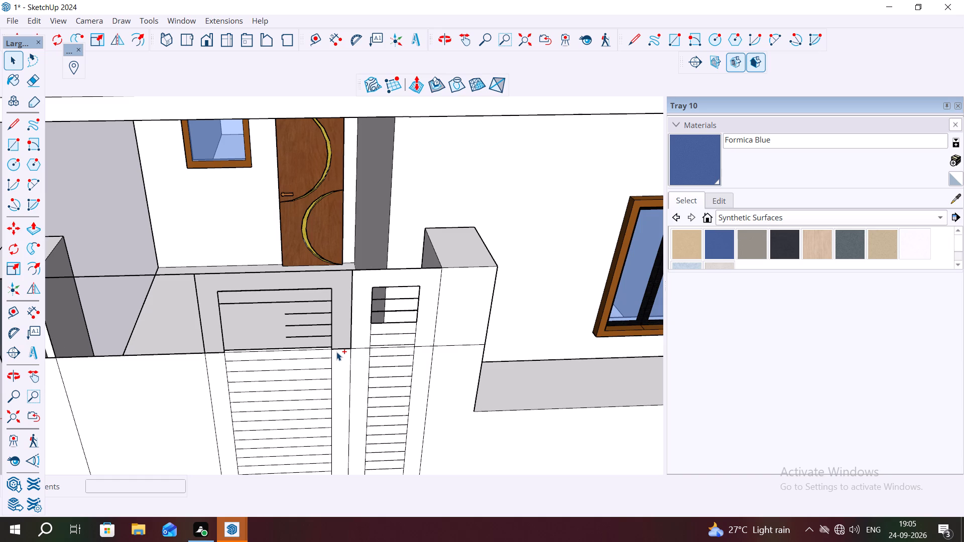
key("ctrl+z")
key("ctrl+z")
key("ctrl+z")
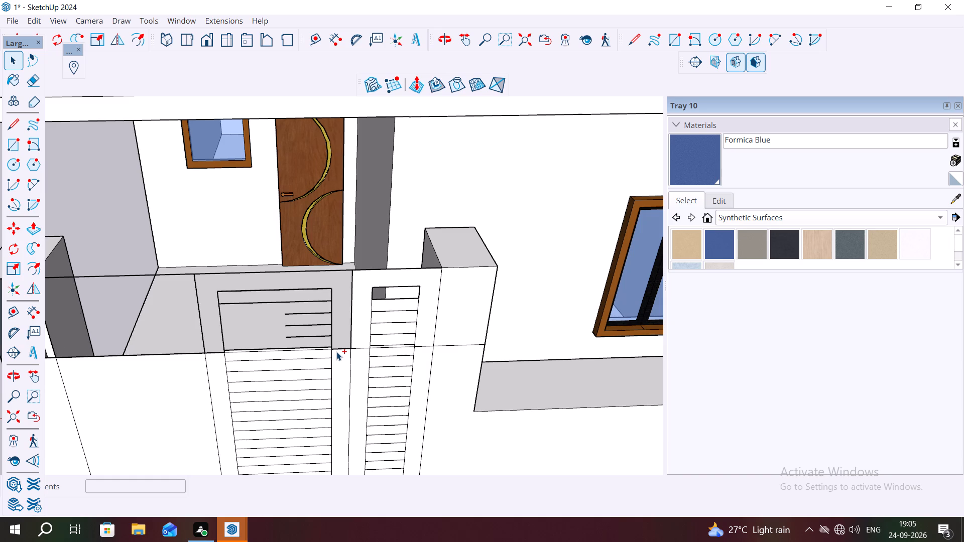
key("ctrl+z")
key("ctrl+z")
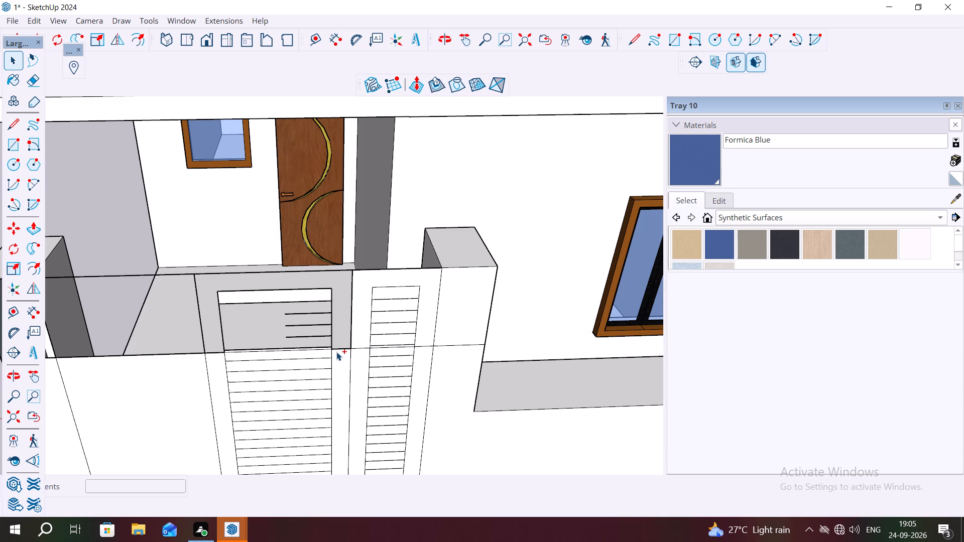
key("ctrl+z")
key("ctrl+z")
key("ctrl+z")
key("ctrl+z")
key("ctrl+z")
key("ctrl+z")
key("ctrl+z")
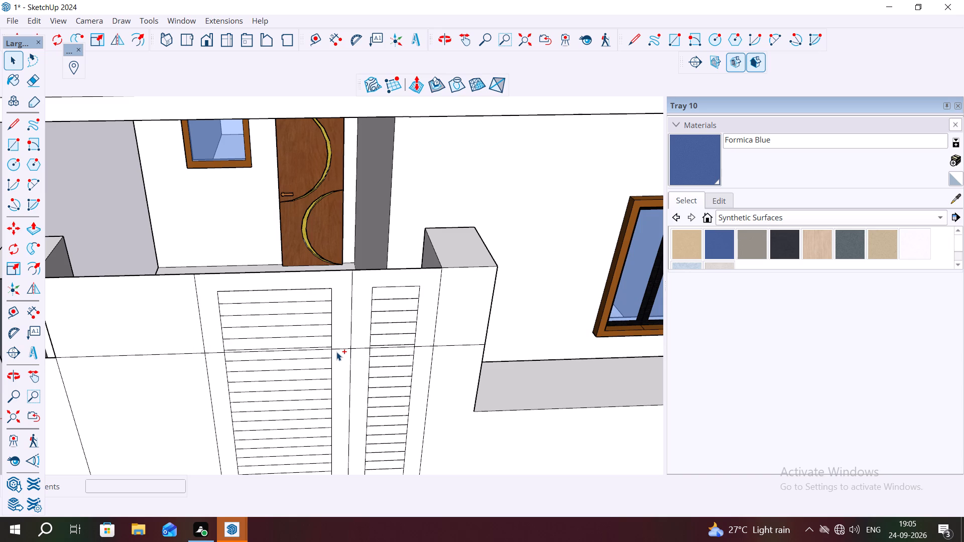
Undo the horizontal trim line across the gate and the removal of the plain leaf's inset outline.
key("ctrl+z")
key("ctrl+z")
key("ctrl+z")
key("ctrl+z")
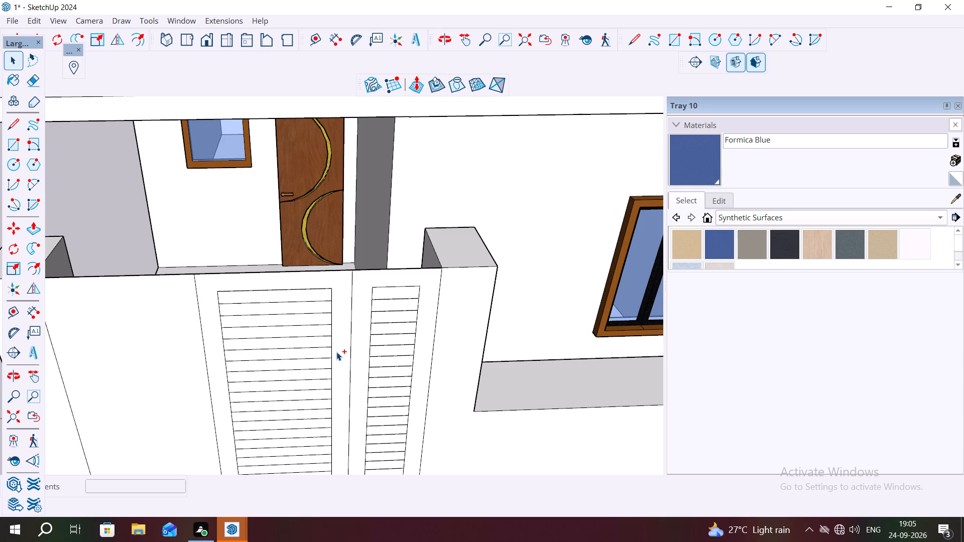
key("ctrl+z")
key("ctrl+z")
key("ctrl+z")
key("ctrl+z")
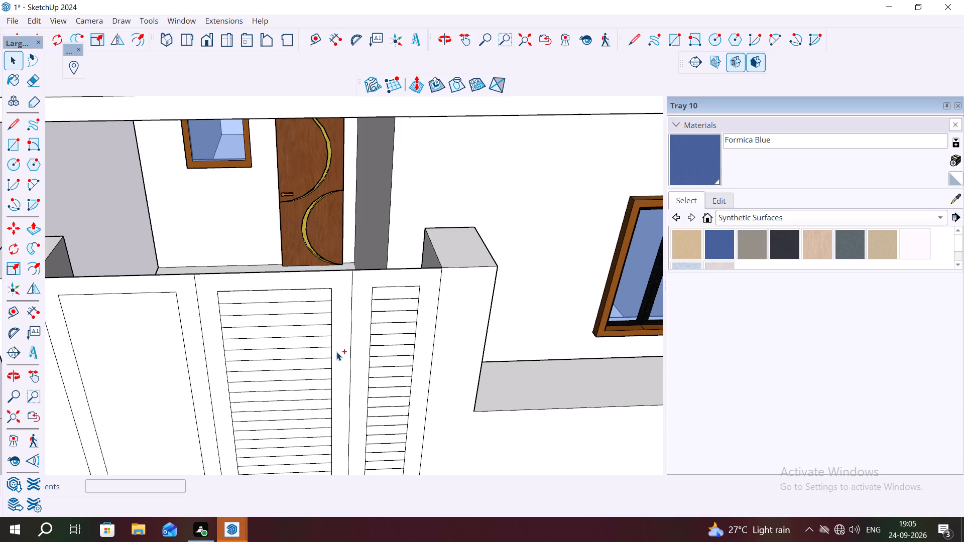
Undo the gate's strips, insets, leaf divisions and panel, back to the open gap between the two pillars.
key("ctrl+z")
key("ctrl+z")
key("ctrl+z")
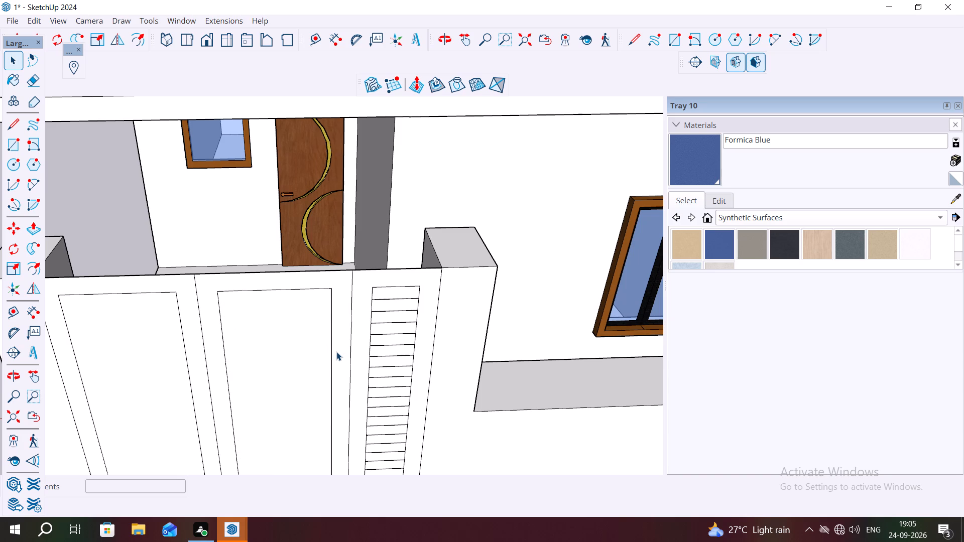
key("ctrl+z")
key("ctrl+z")
key("ctrl+z")
key("z")
key("ctrl+z")
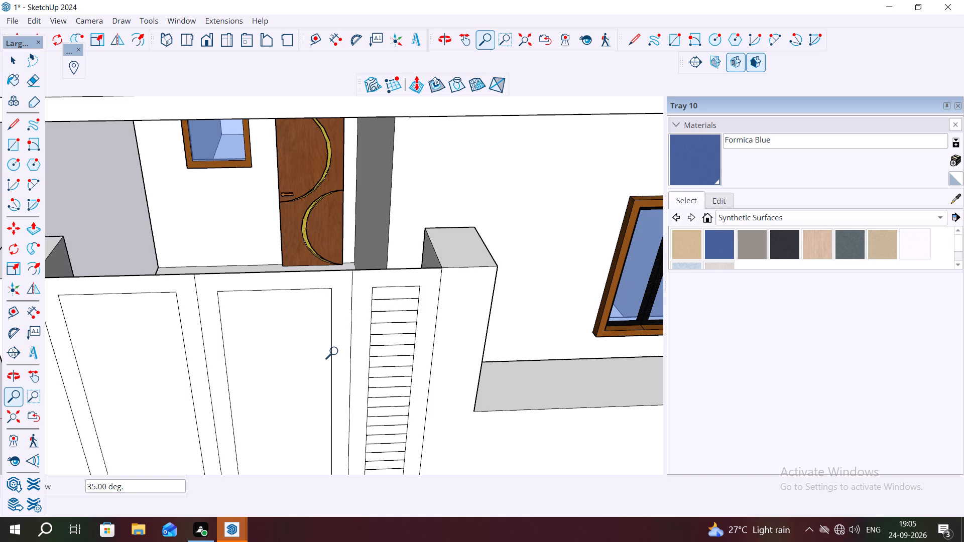
key("ctrl+z")
key("ctrl+z")
key("ctrl+z")
key("ctrl+z")
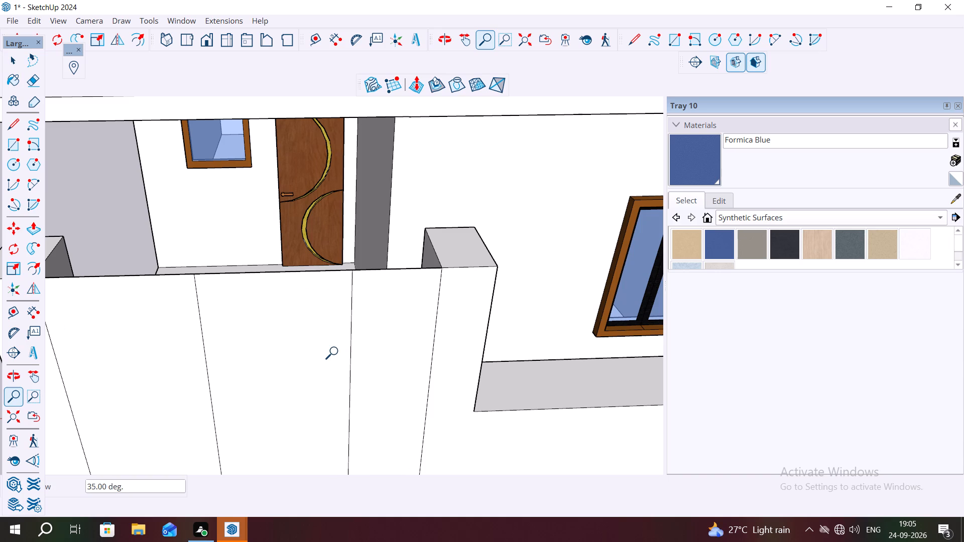
key("ctrl+z")
key("ctrl+z")
key("ctrl+z")
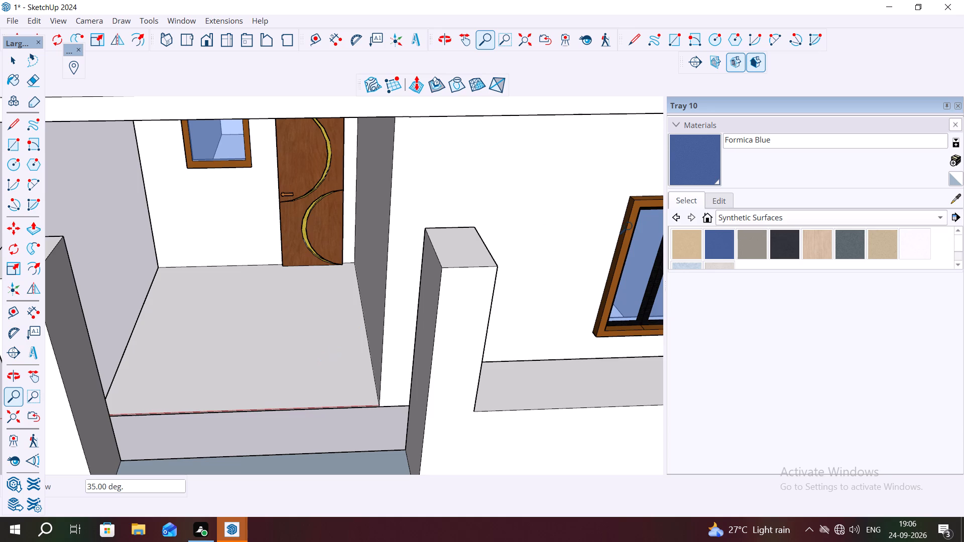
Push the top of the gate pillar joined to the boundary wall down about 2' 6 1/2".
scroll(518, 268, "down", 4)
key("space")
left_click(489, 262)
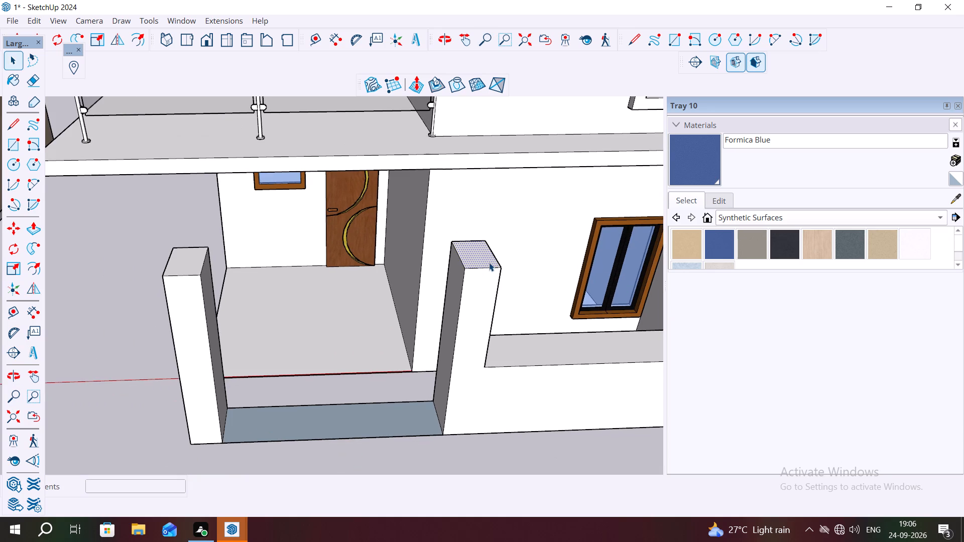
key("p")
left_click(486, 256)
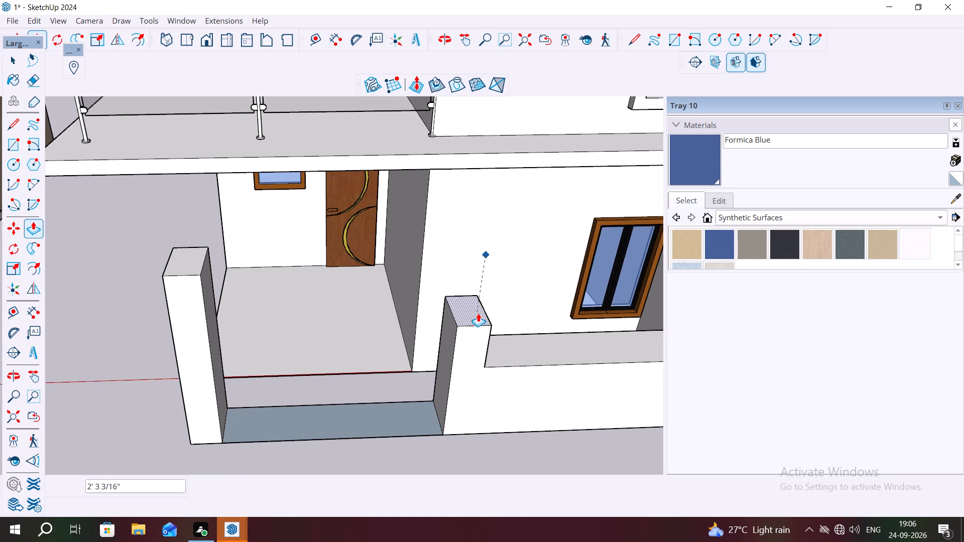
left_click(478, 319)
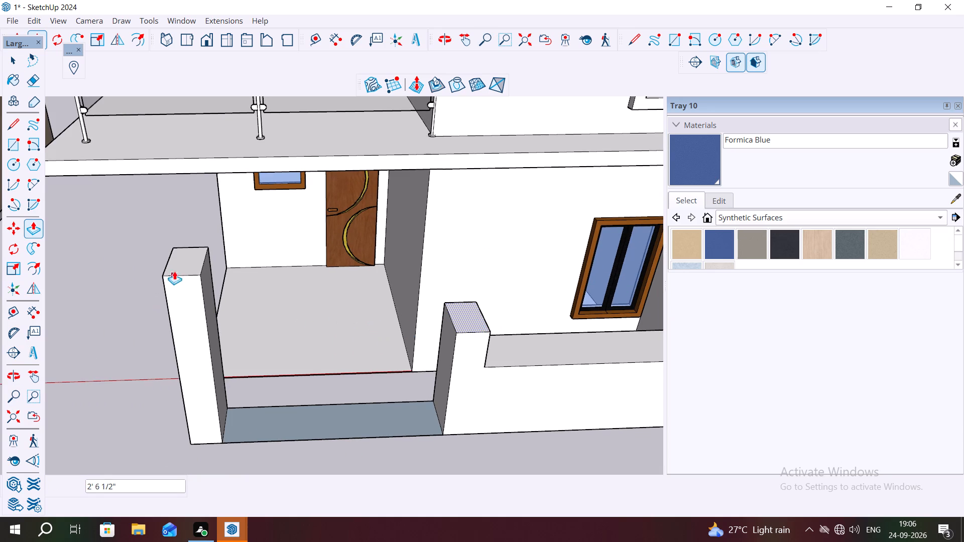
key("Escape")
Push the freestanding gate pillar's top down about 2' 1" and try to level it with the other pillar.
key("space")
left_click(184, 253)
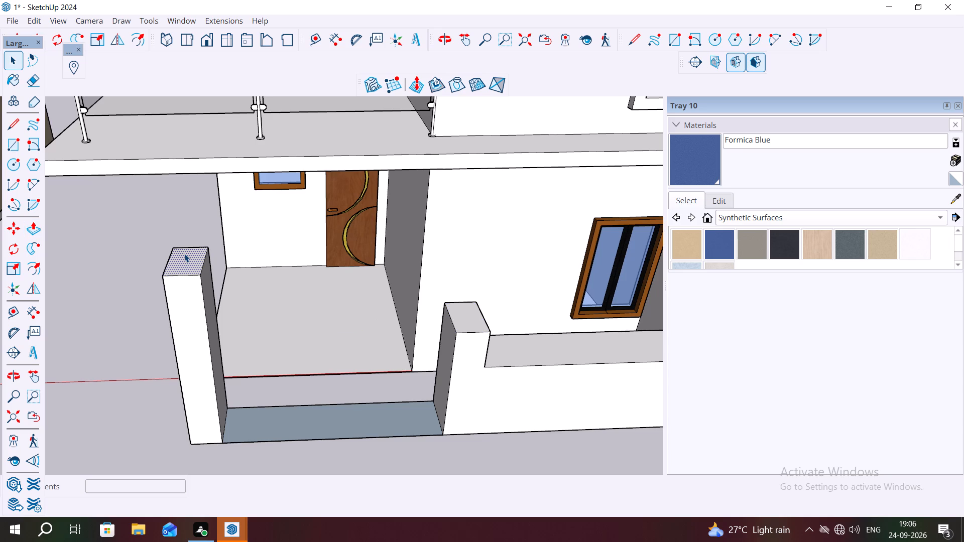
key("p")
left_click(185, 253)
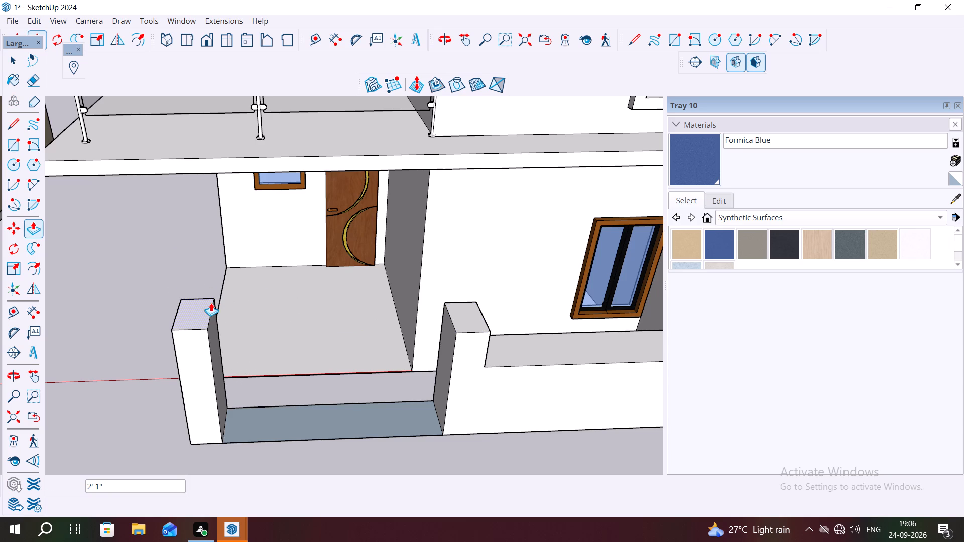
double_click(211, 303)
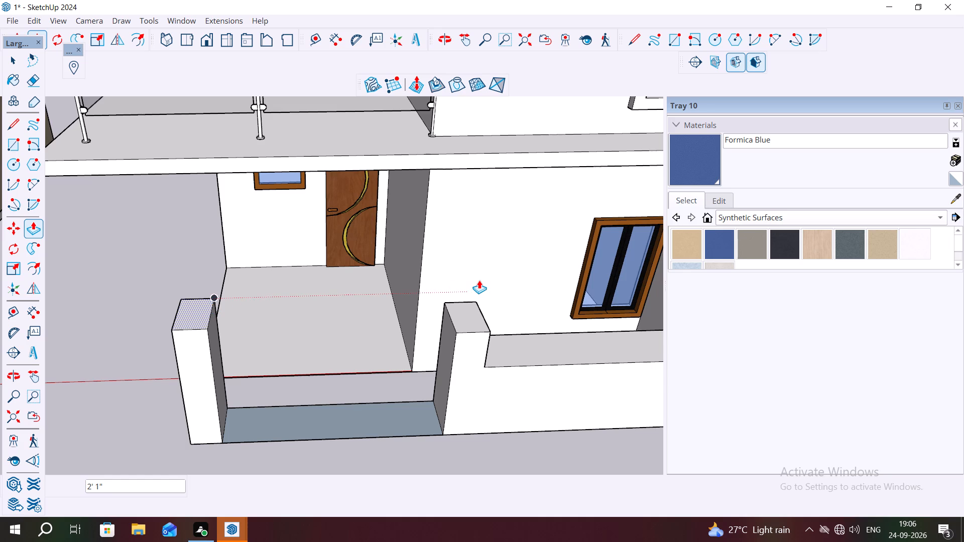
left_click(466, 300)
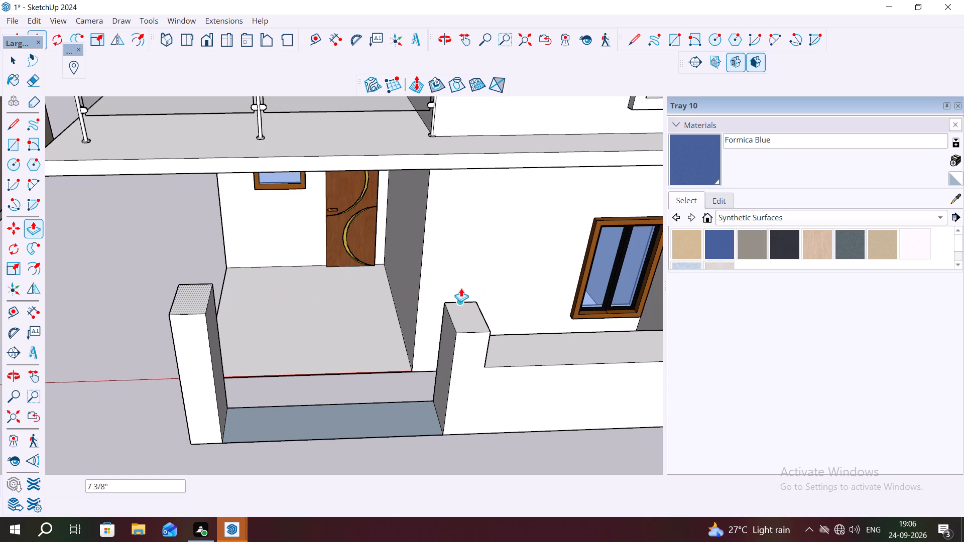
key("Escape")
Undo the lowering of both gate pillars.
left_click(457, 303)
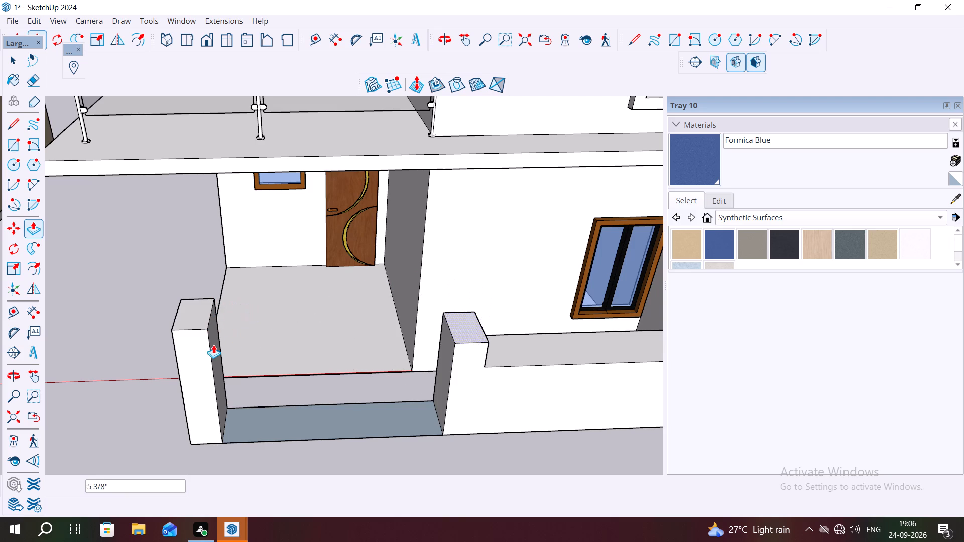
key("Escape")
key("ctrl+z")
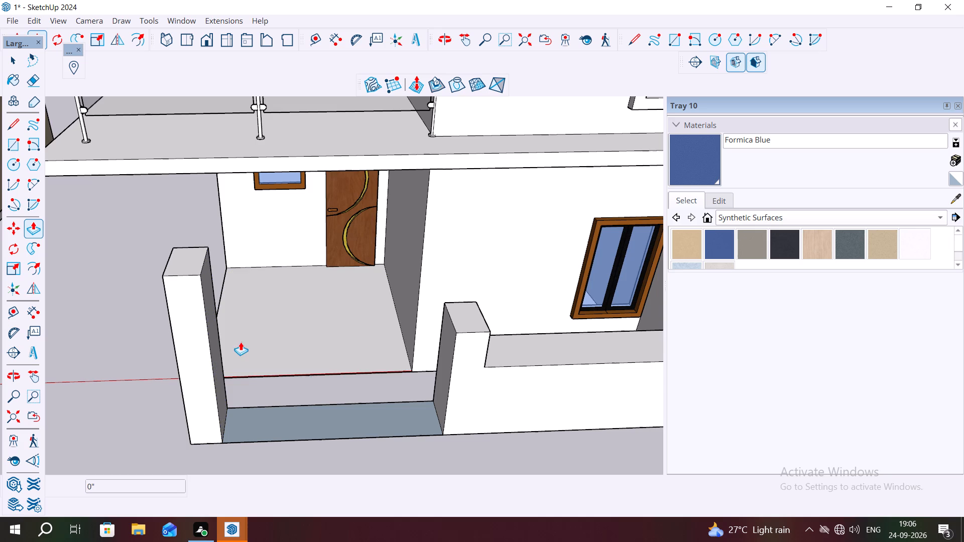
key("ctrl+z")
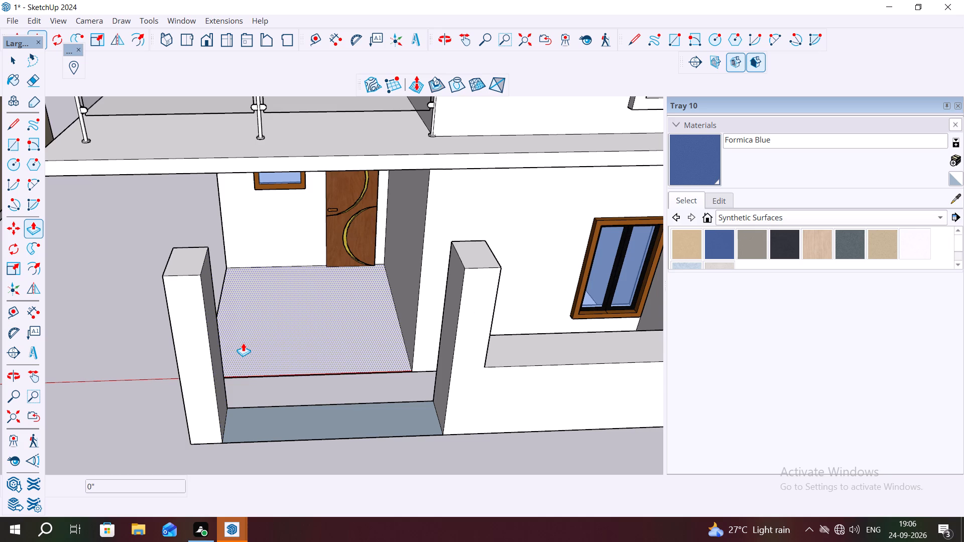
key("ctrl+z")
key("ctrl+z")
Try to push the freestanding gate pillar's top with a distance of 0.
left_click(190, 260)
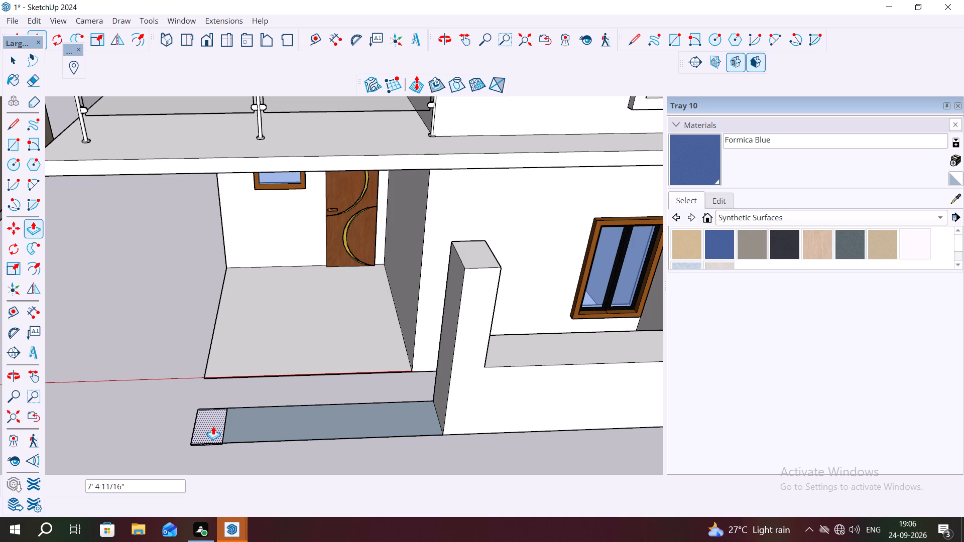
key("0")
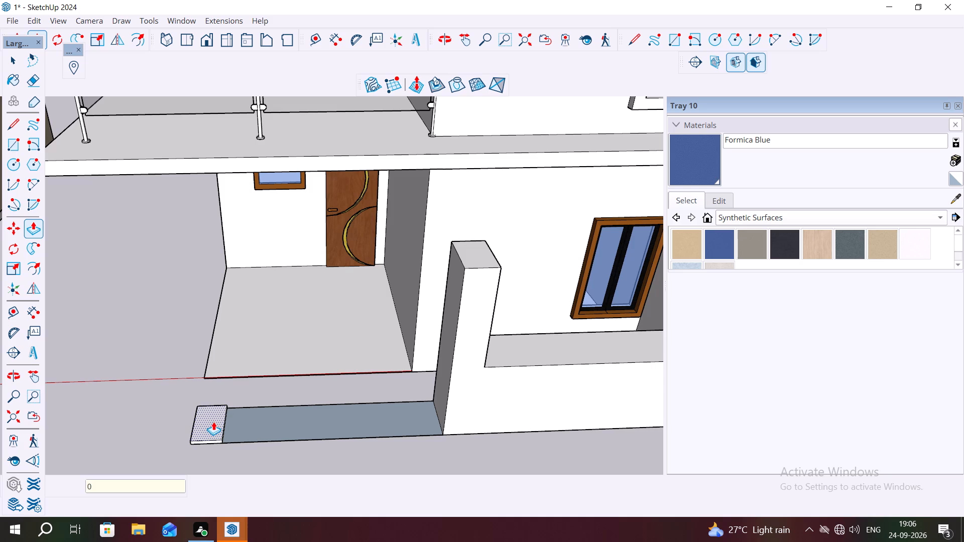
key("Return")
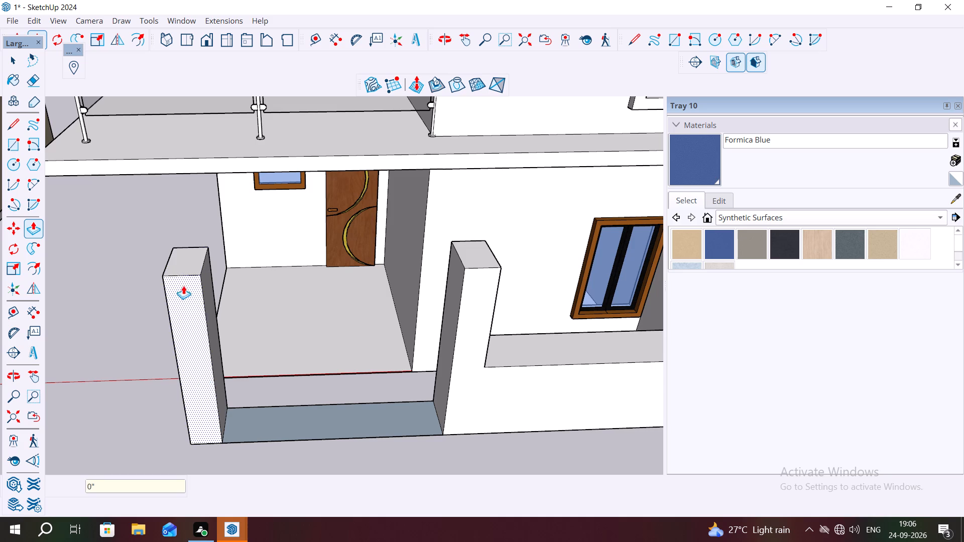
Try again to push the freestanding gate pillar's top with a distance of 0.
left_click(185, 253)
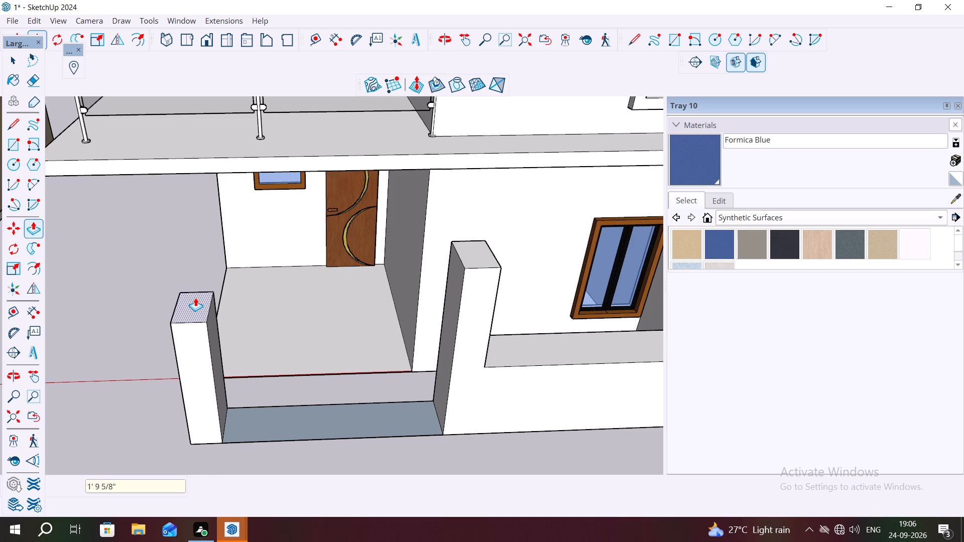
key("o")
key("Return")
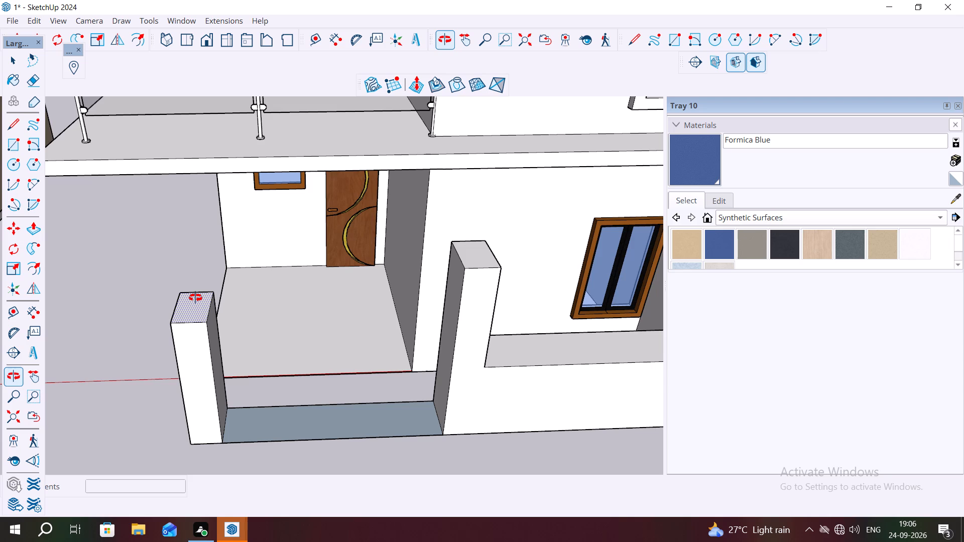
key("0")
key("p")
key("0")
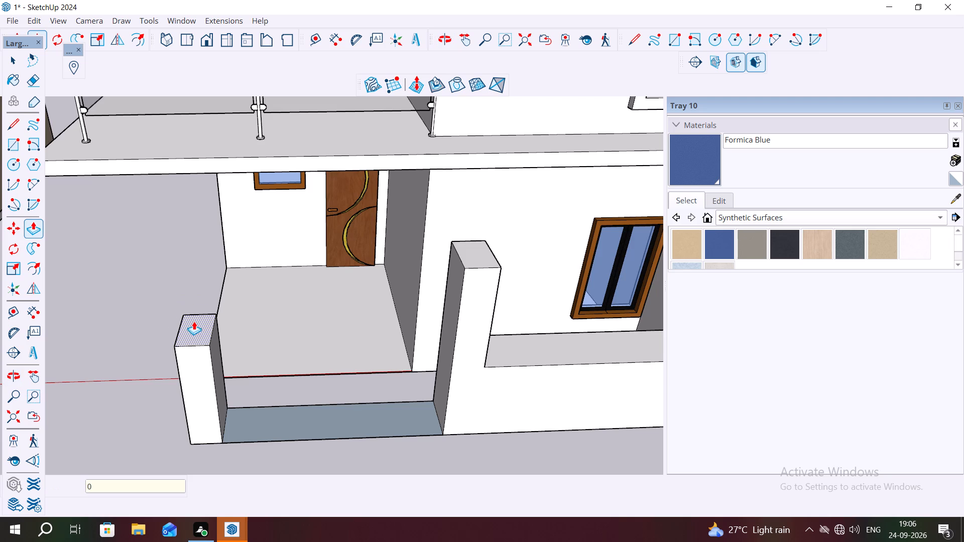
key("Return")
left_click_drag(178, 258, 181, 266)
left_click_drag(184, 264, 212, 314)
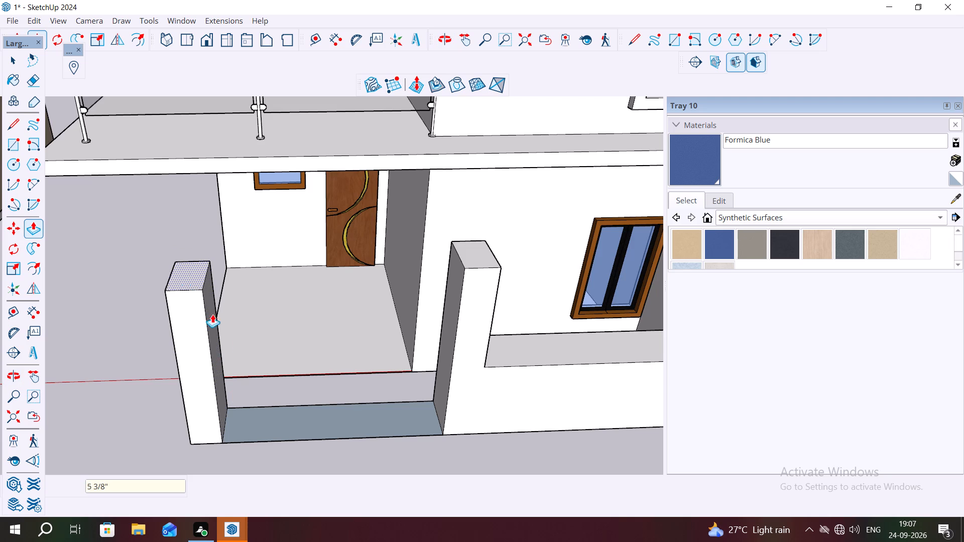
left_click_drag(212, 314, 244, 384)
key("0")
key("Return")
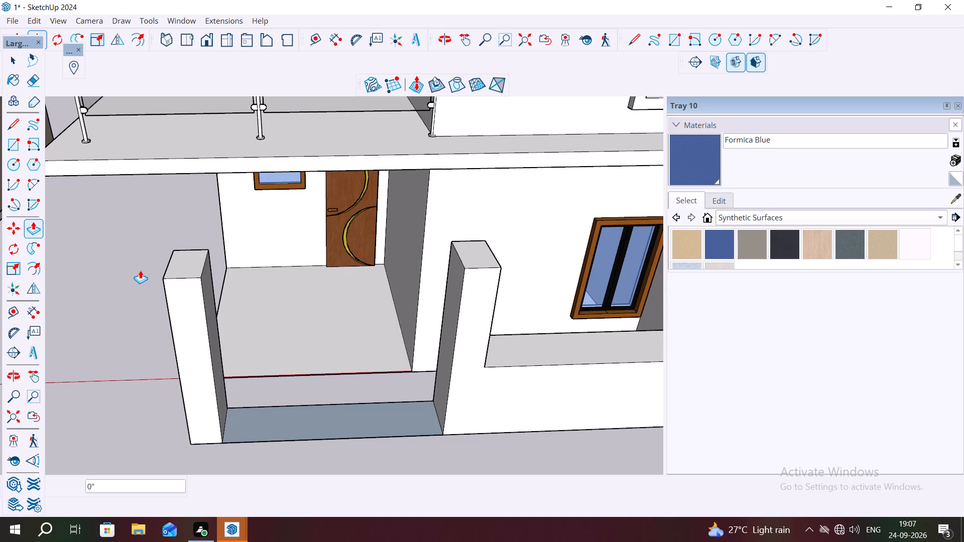
Push both gate pillars down flush with the ground, about 7' 3" for the freestanding one and 7' 4" for the one beside the boundary wall.
left_click(194, 259)
left_click(313, 414)
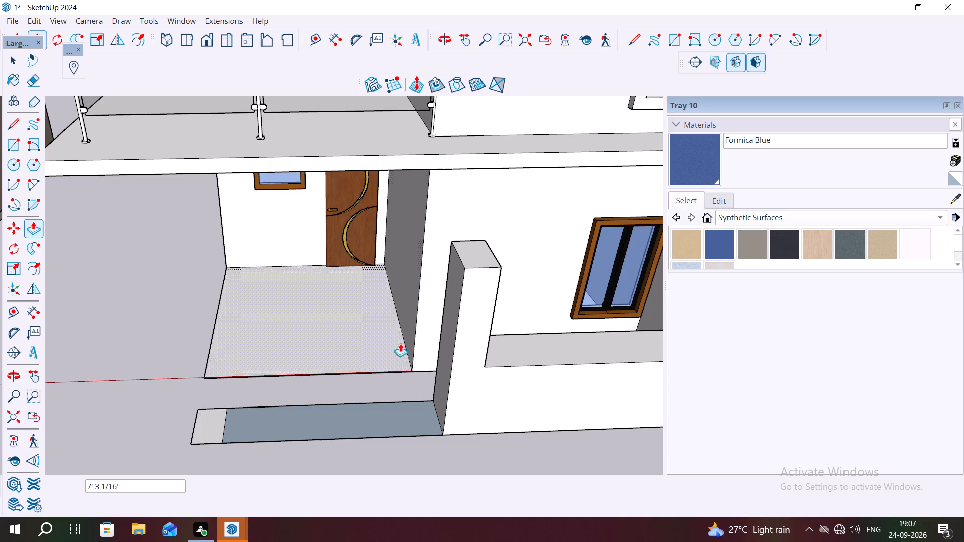
left_click(475, 249)
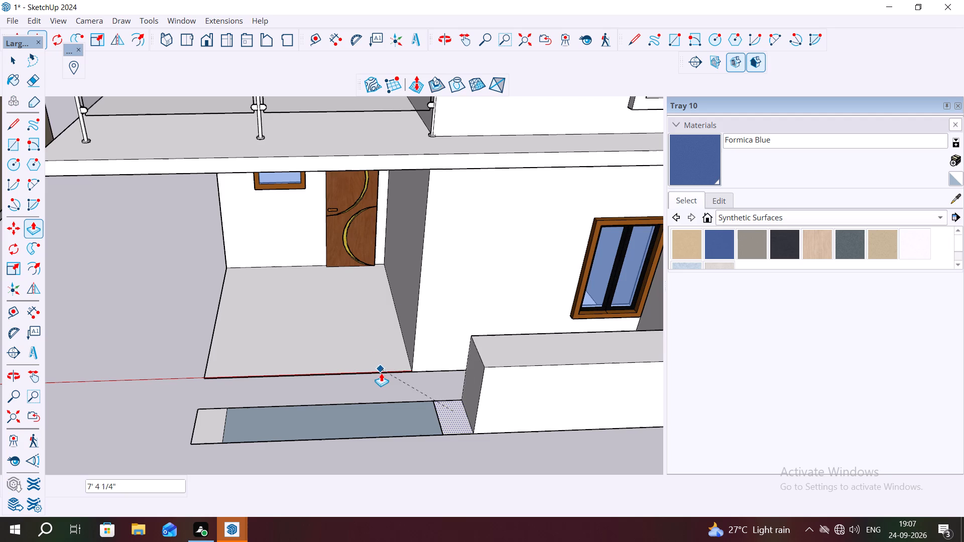
left_click(381, 374)
key("Escape")
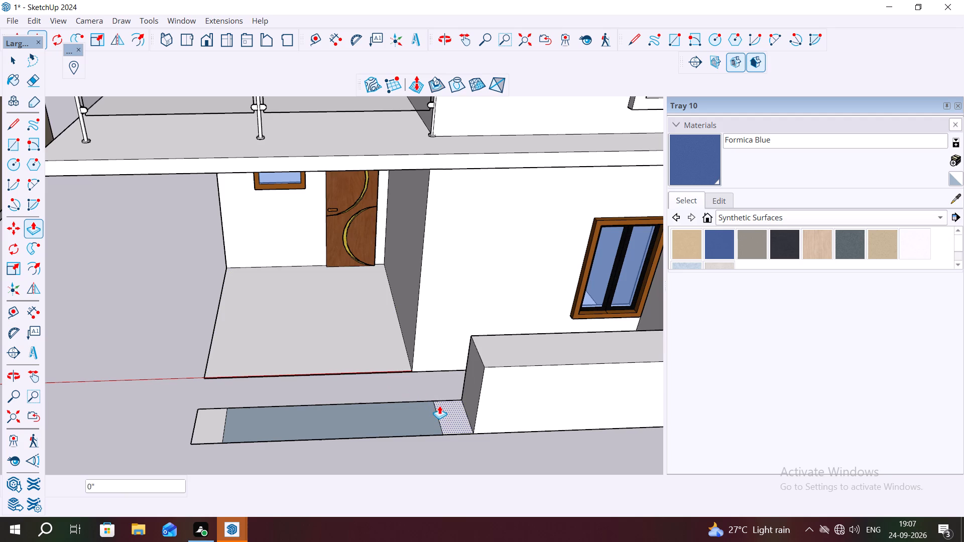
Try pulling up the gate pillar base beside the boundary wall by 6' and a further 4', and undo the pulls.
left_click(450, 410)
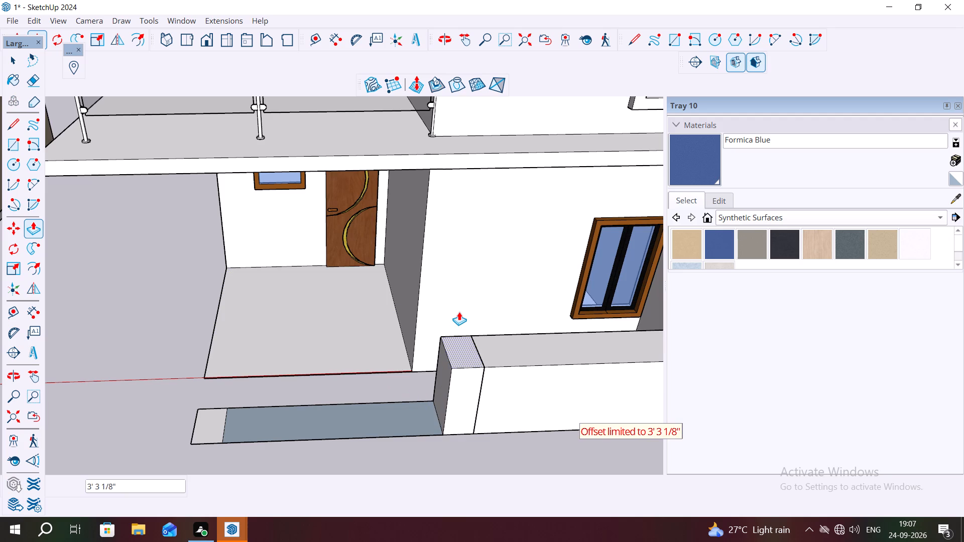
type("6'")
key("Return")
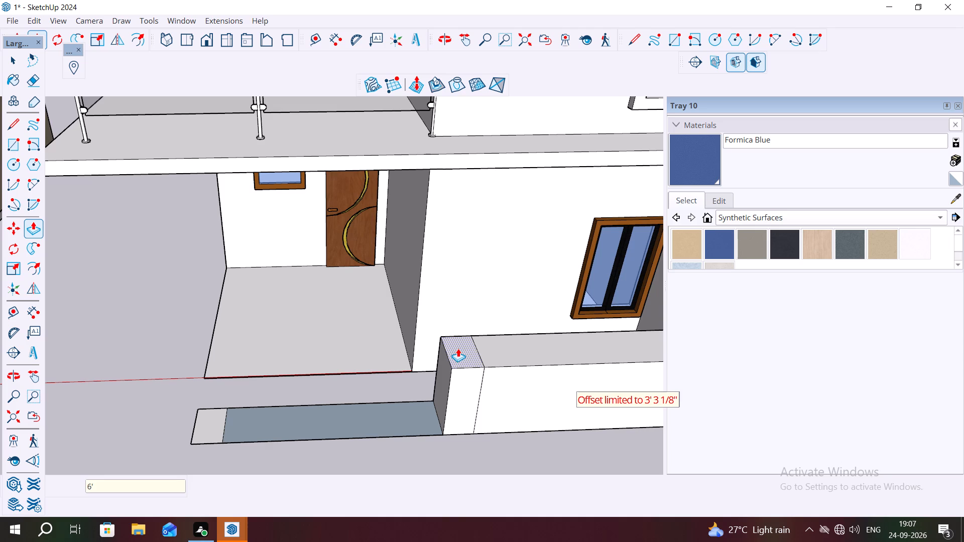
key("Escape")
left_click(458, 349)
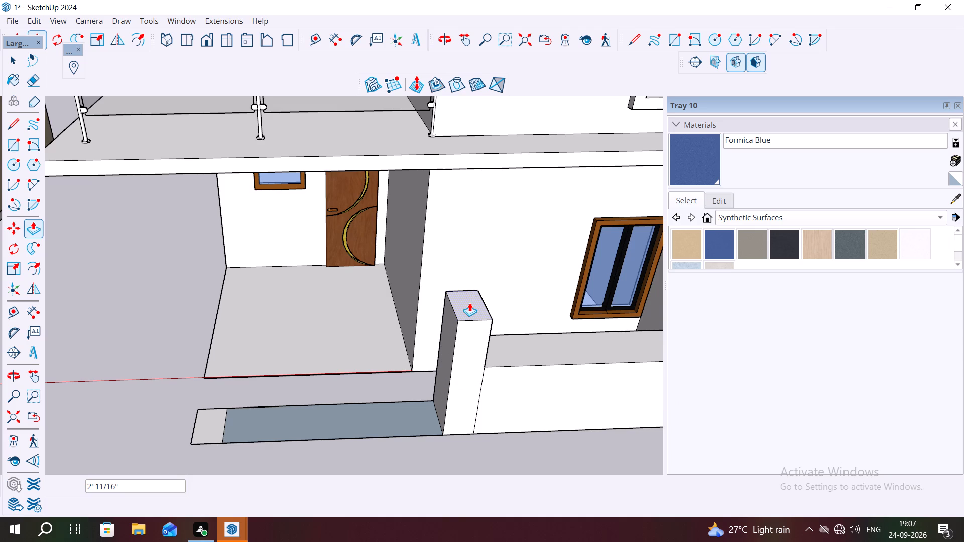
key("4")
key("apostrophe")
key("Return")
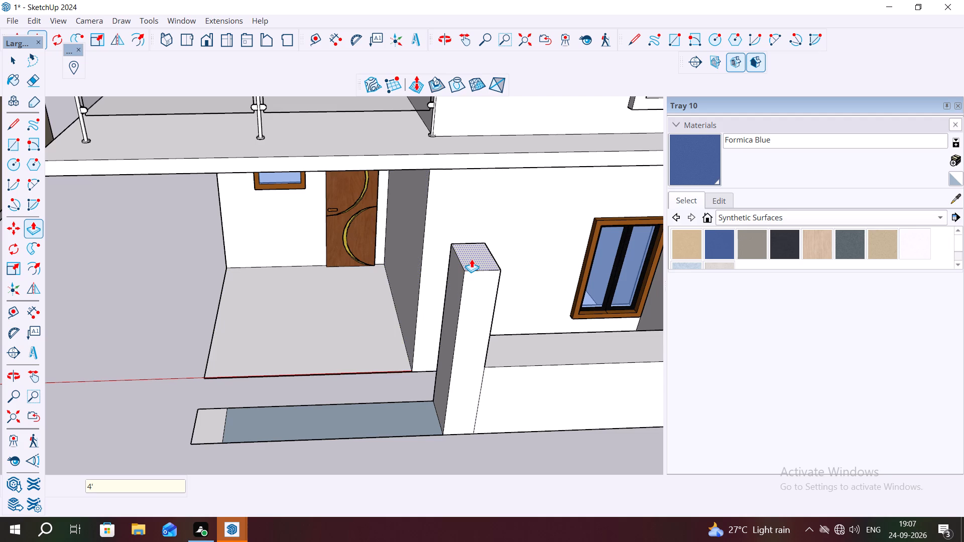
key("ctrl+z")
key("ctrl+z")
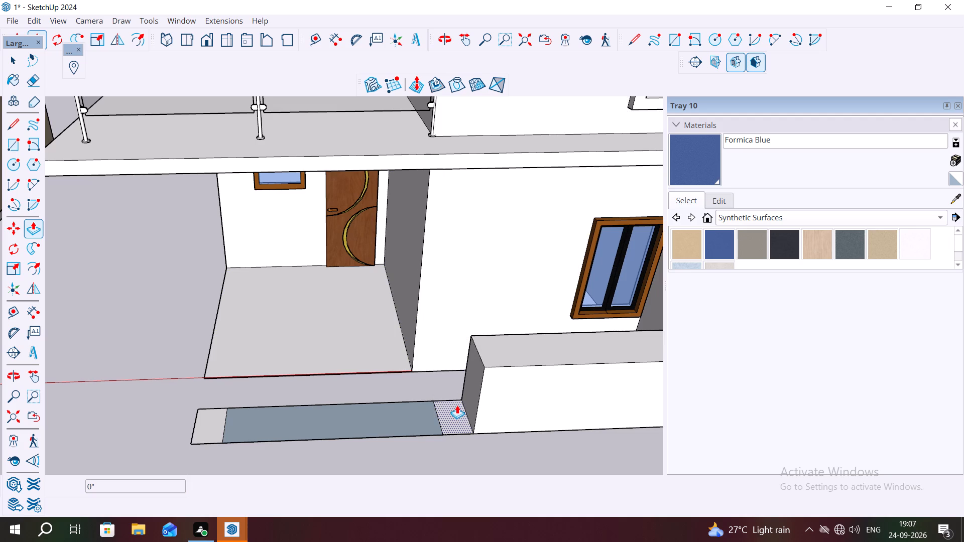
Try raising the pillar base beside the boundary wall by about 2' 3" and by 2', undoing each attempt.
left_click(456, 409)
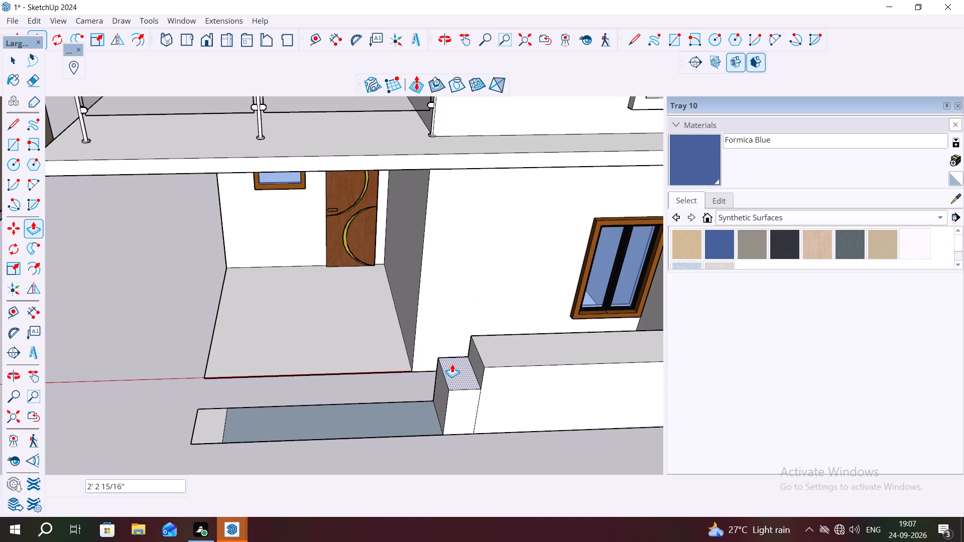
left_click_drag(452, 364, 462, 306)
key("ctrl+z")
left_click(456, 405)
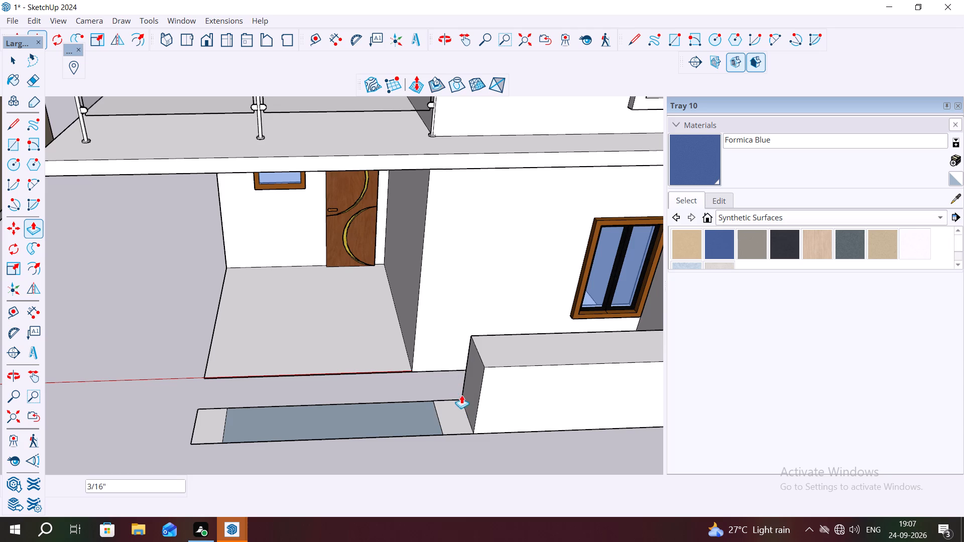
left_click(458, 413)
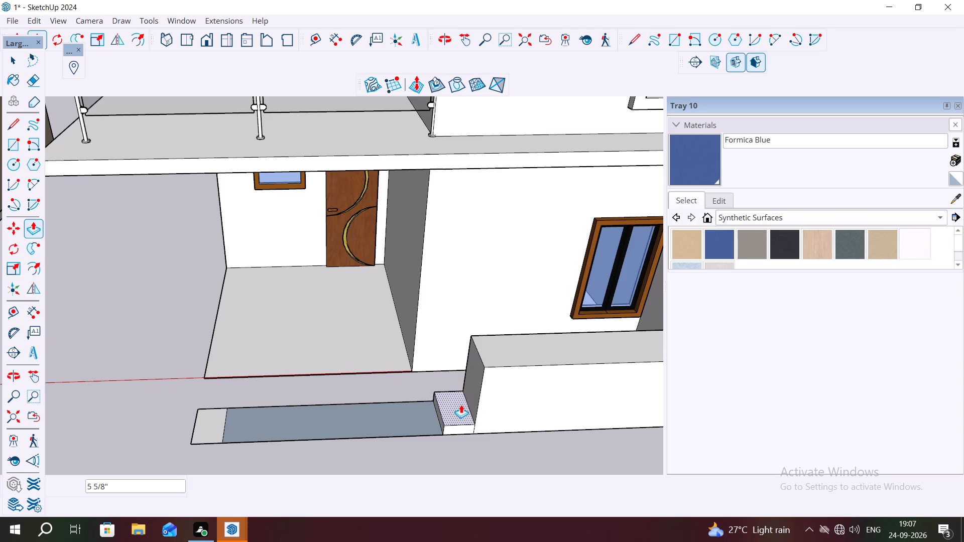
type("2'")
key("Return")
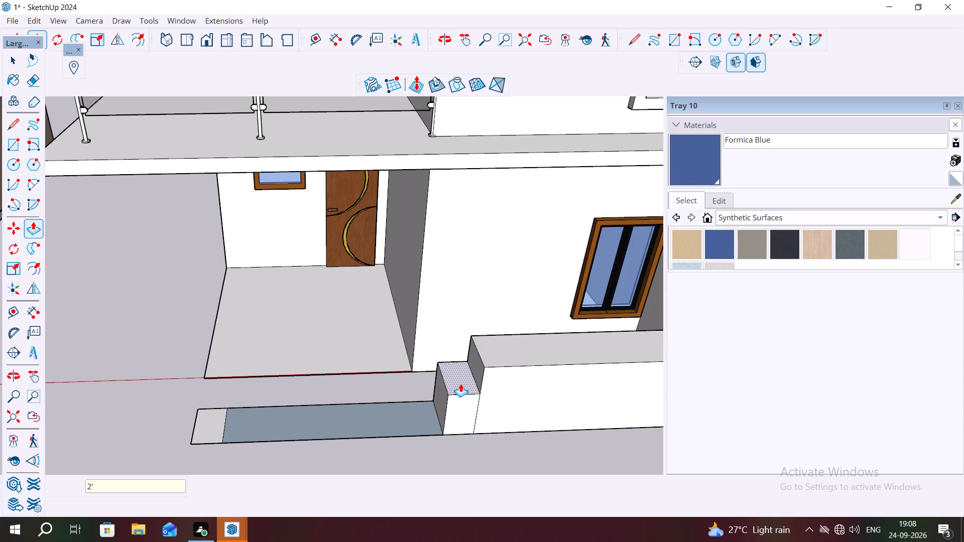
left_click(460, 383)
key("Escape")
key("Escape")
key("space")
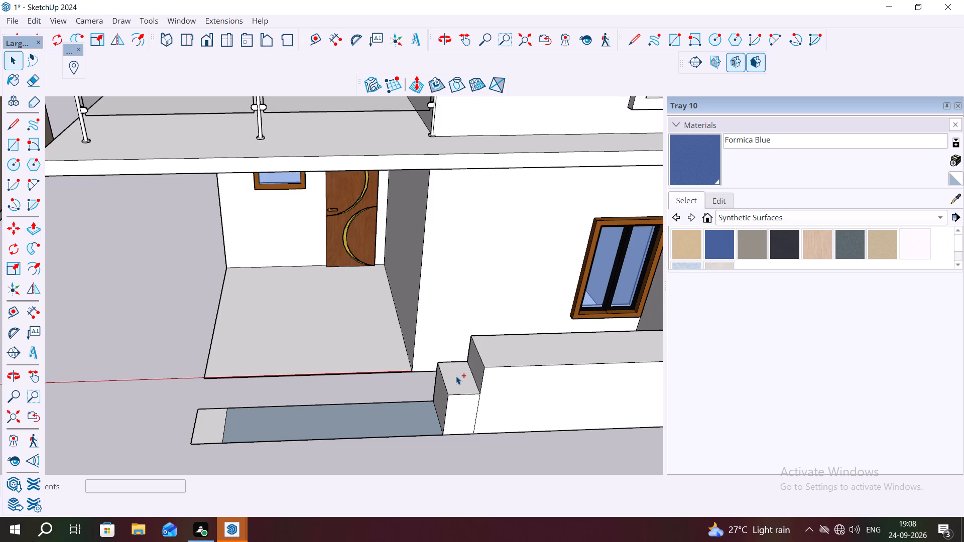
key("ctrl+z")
Pull the gate pillar base beside the boundary wall up to a height of 5'.
left_click(456, 419)
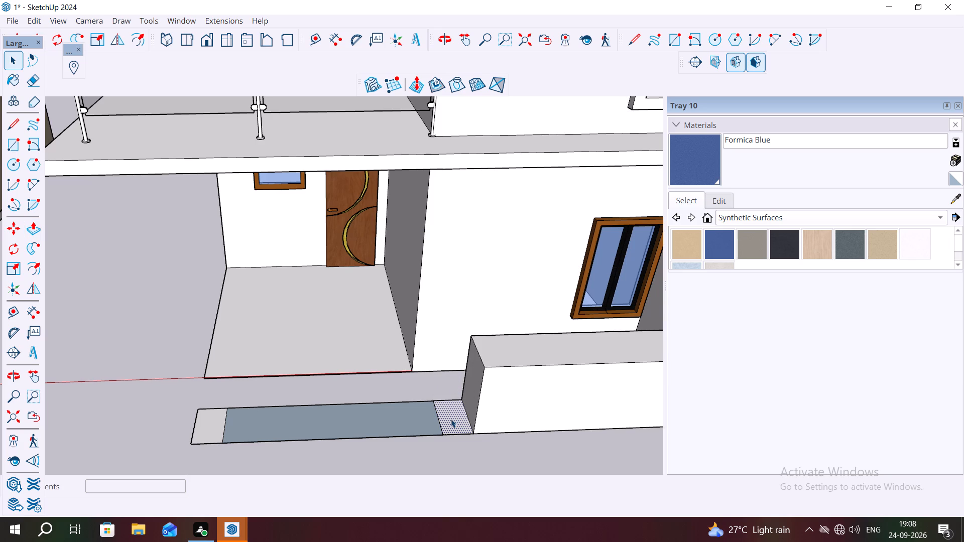
key("p")
left_click(450, 419)
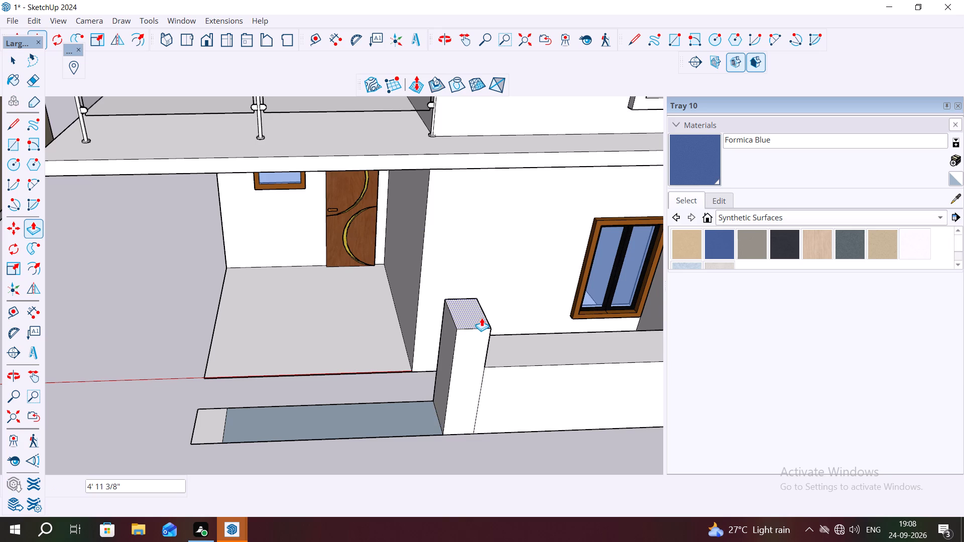
type("5'")
key("Return")
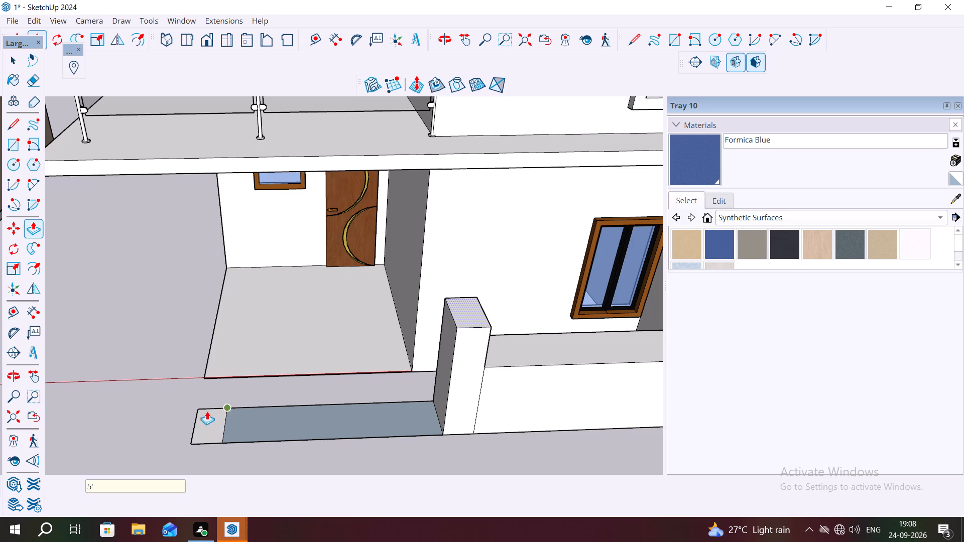
Pull the freestanding gate pillar's base up to a height of 5'.
key("space")
left_click(209, 427)
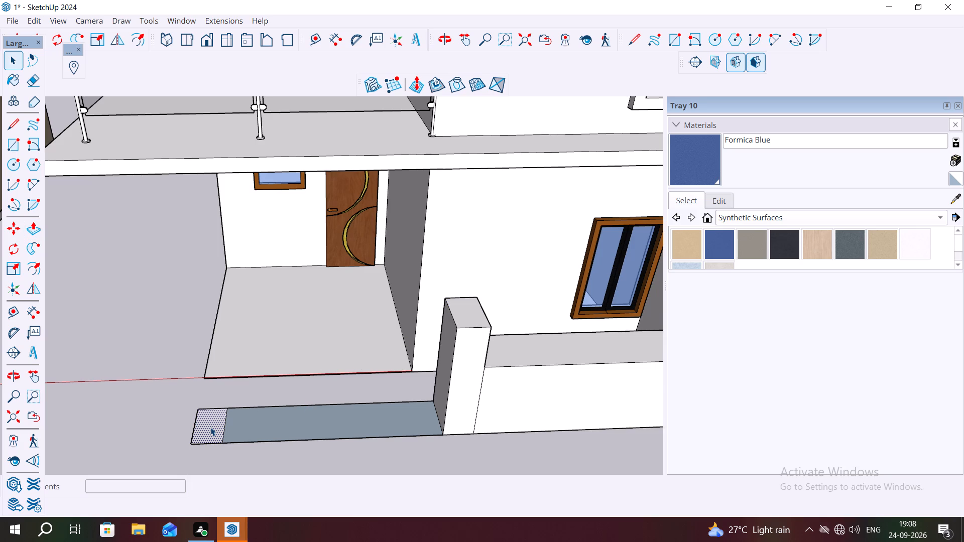
key("p")
left_click(210, 427)
type("5'")
key("Return")
Examine the building's front, the rebuilt gate pillars, porch and balcony from several angles and distances.
scroll(226, 330, "down", 5)
middle_click_drag(289, 306, 306, 274)
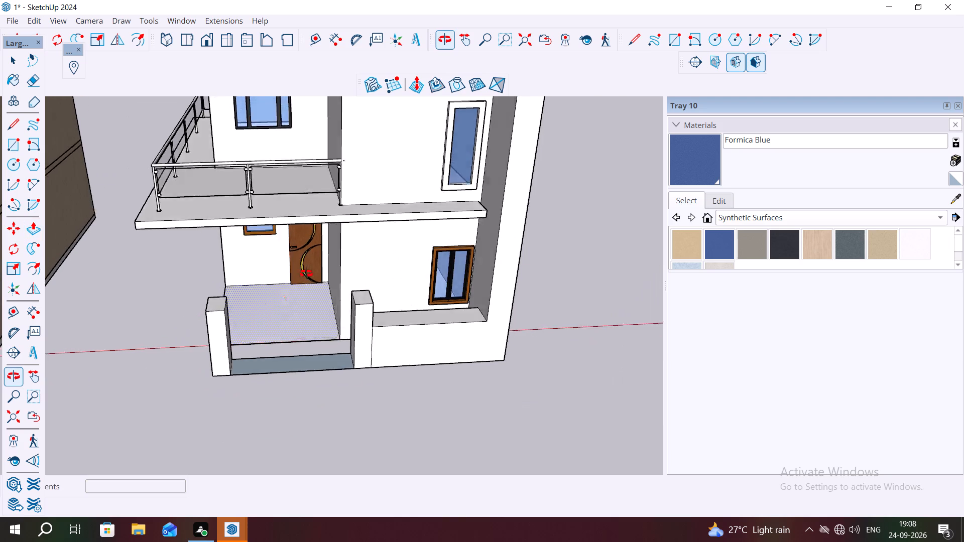
middle_click_drag(306, 274, 308, 184)
scroll(292, 299, "down", 2)
key("Escape")
key("space")
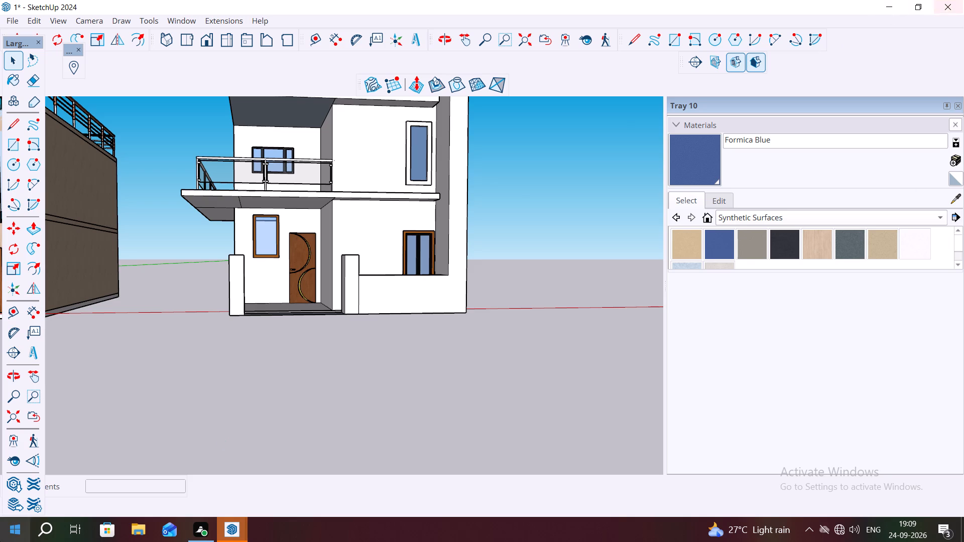
scroll(955, 0, "down", 5)
scroll(343, 319, "down", 2)
scroll(288, 295, "up", 5)
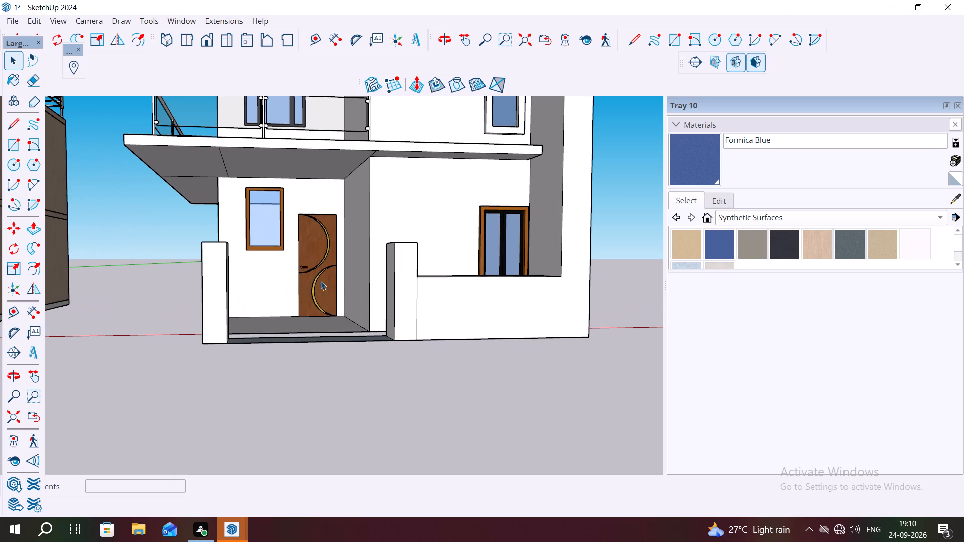
middle_click_drag(263, 291, 220, 297)
scroll(337, 287, "up", 6)
middle_click_drag(319, 287, 309, 289)
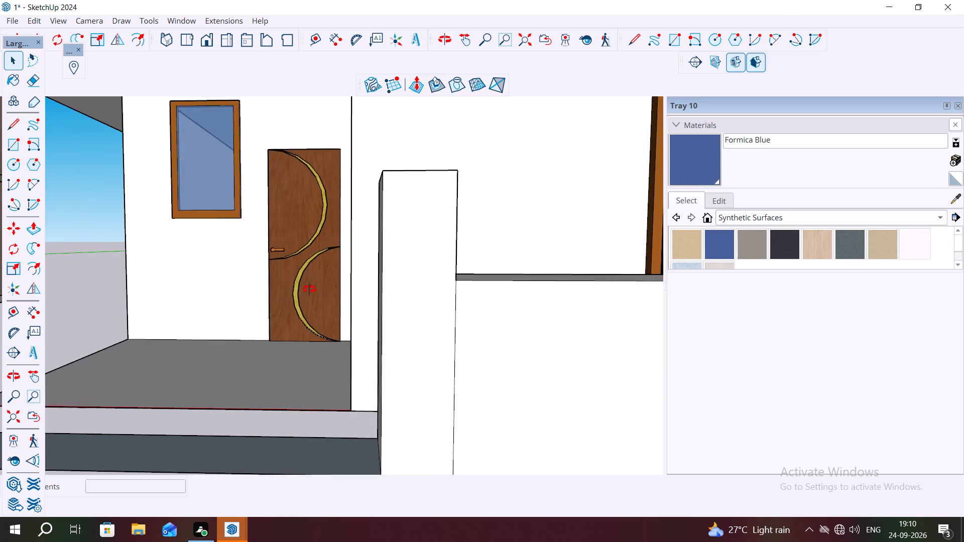
middle_click_drag(309, 289, 304, 291)
scroll(297, 310, "down", 9)
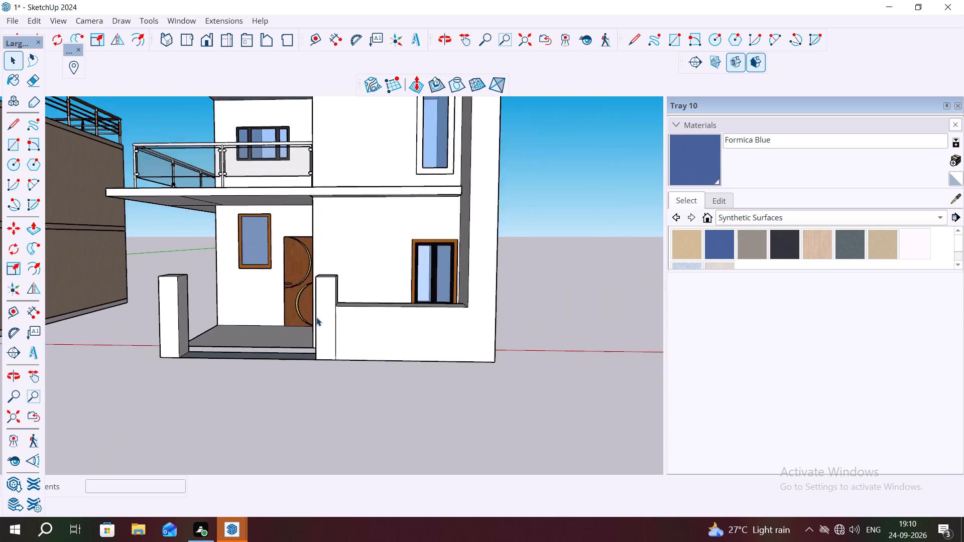
scroll(316, 317, "down", 5)
middle_click_drag(343, 304, 354, 337)
scroll(319, 262, "up", 1)
middle_click_drag(319, 262, 364, 259)
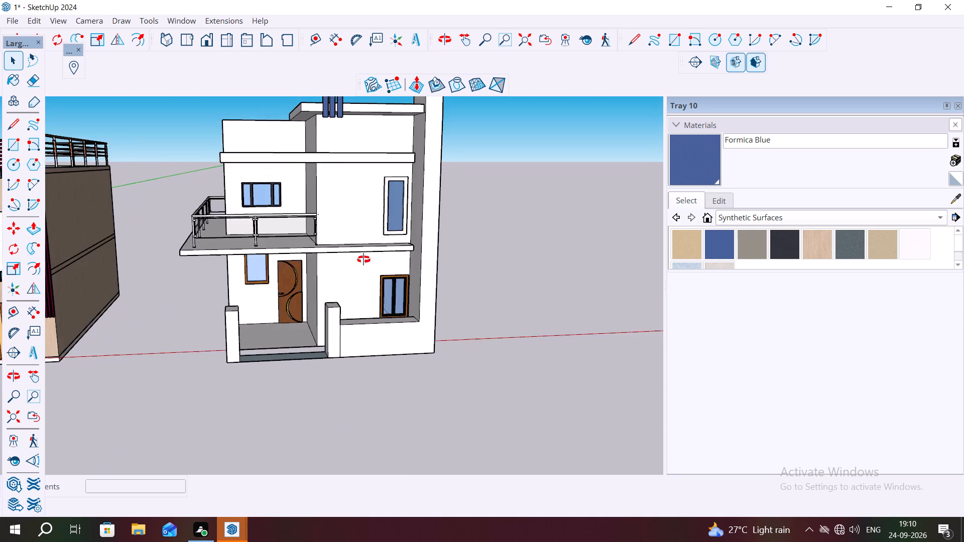
middle_click_drag(364, 259, 381, 265)
scroll(336, 276, "down", 4)
middle_click_drag(313, 266, 296, 270)
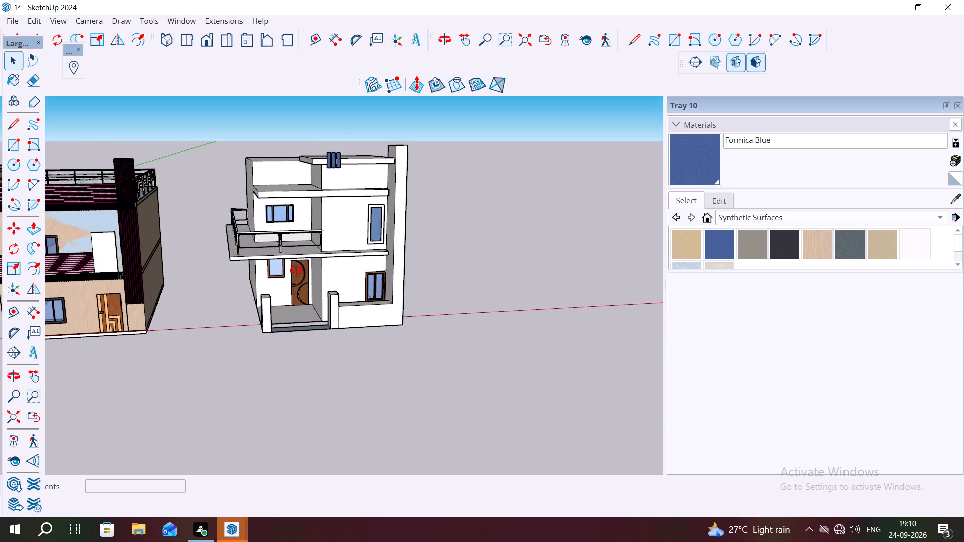
middle_click_drag(296, 270, 261, 277)
scroll(281, 270, "up", 4)
middle_click_drag(313, 276, 267, 279)
scroll(281, 238, "up", 2)
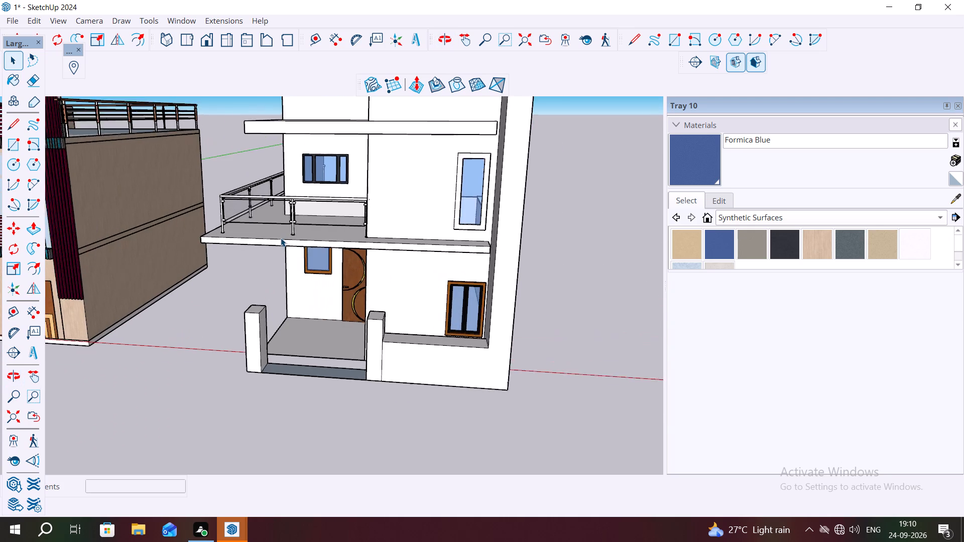
Draw a rectangle about 11' 8" by 1' 2" along the porch's open side, from the house corner to the freestanding gate pillar.
middle_click_drag(367, 274, 339, 243)
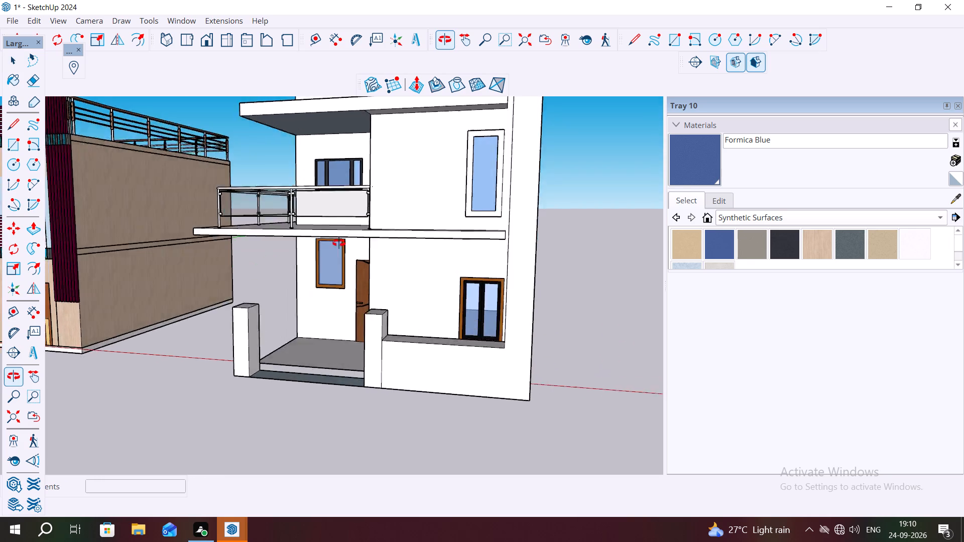
middle_click_drag(339, 243, 326, 227)
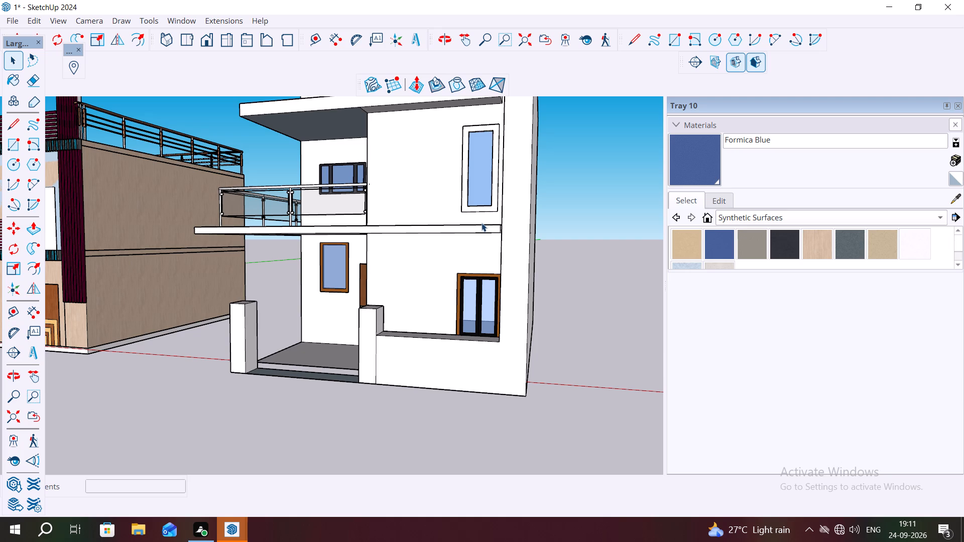
scroll(461, 236, "down", 2)
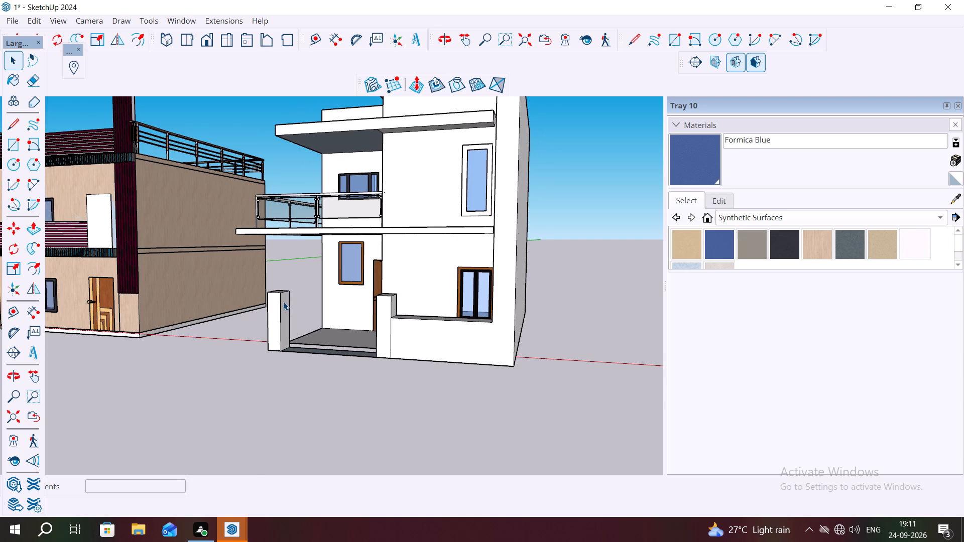
middle_click_drag(289, 302, 334, 302)
key("r")
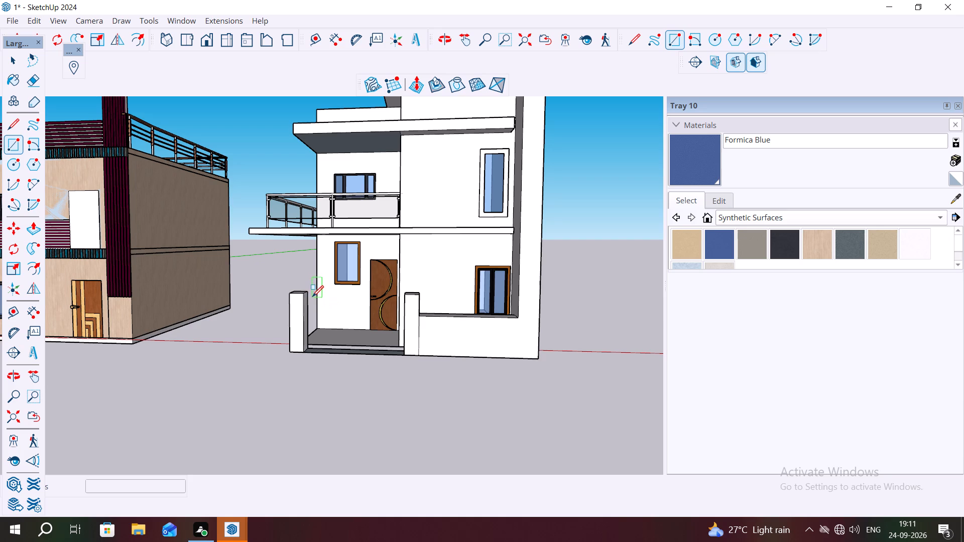
middle_click_drag(301, 292, 434, 359)
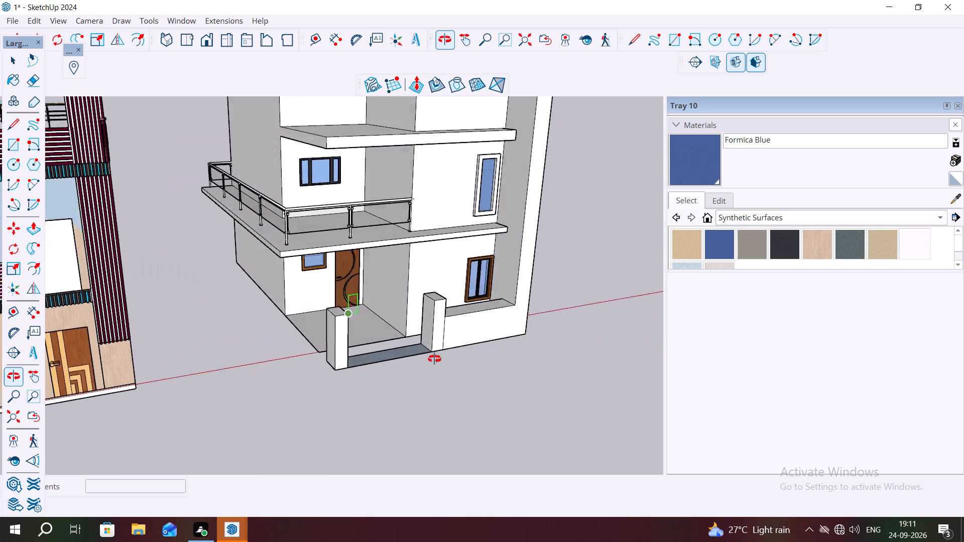
middle_click_drag(434, 359, 451, 371)
scroll(327, 333, "up", 7)
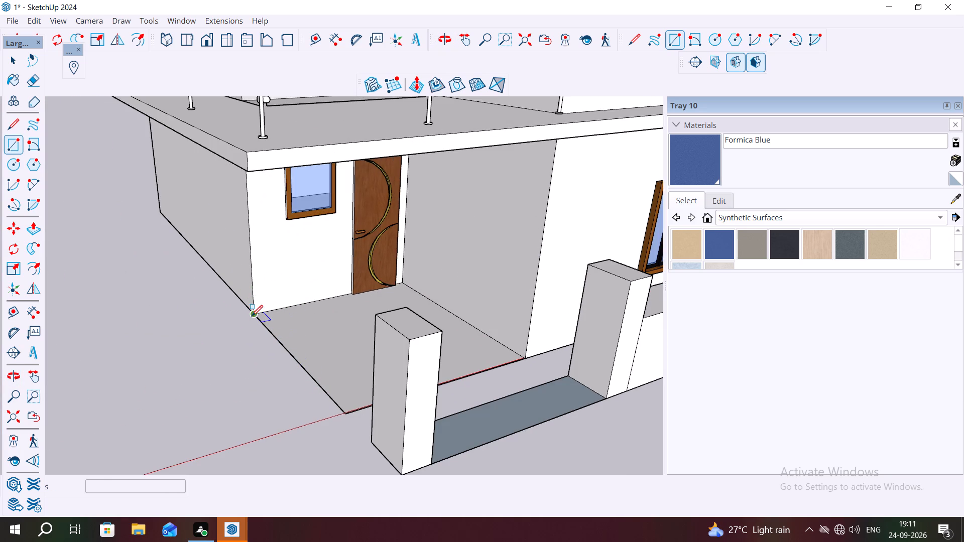
left_click(253, 317)
middle_click_drag(364, 428, 369, 439)
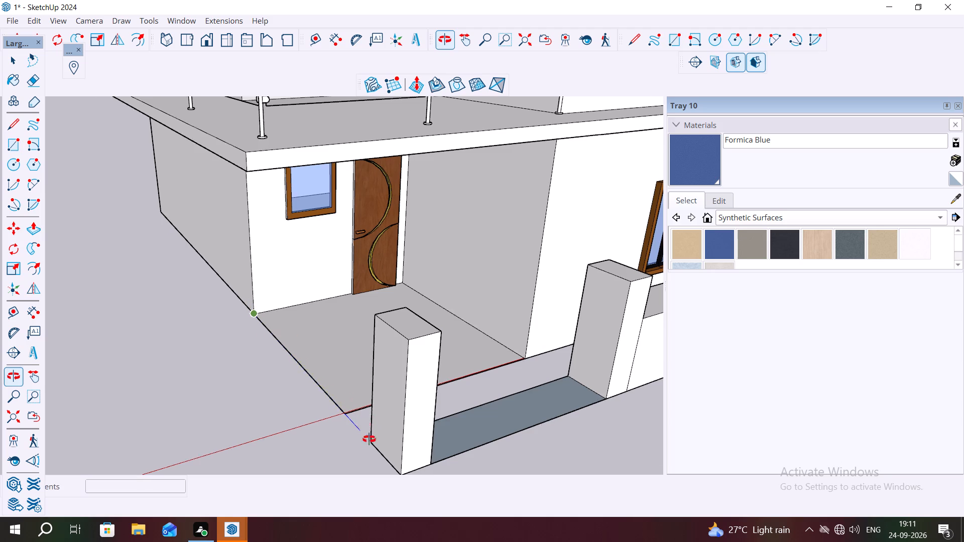
middle_click_drag(369, 439, 444, 520)
scroll(426, 486, "up", 7)
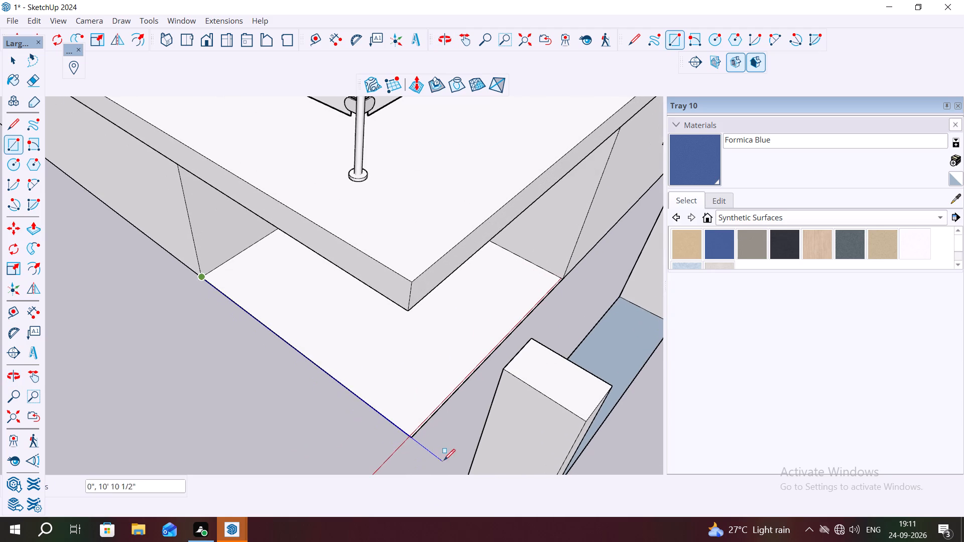
middle_click_drag(445, 460, 526, 444)
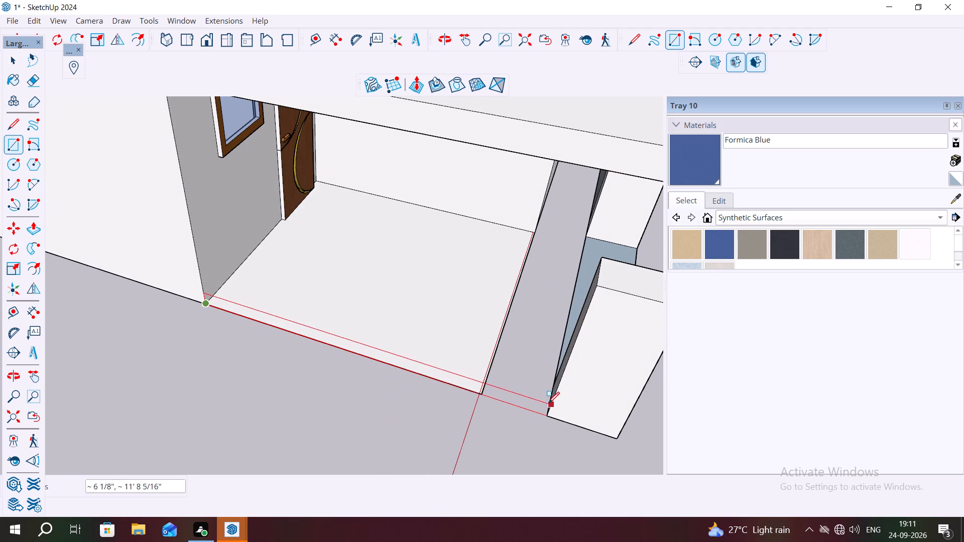
left_click(553, 386)
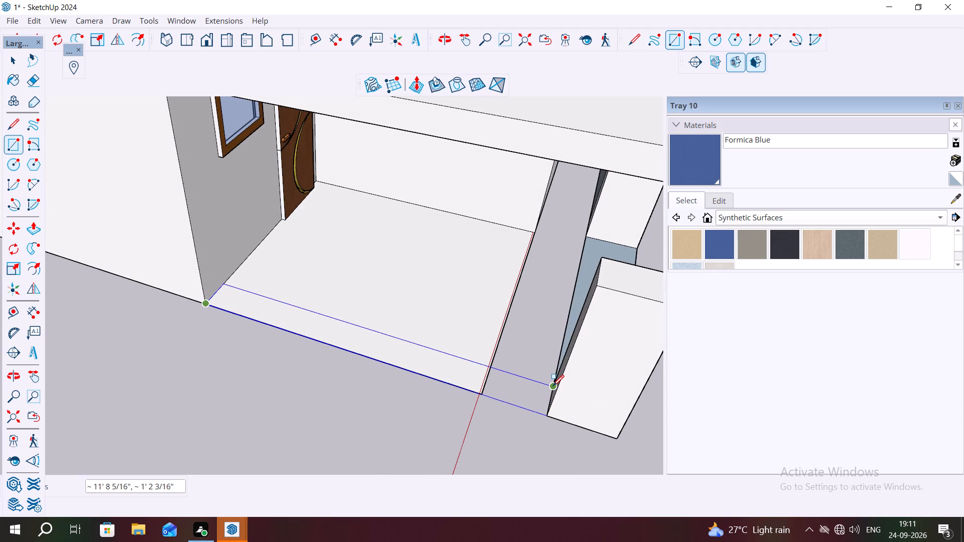
Pull the narrow strip on the porch floor up 5' to form a side wall.
key("space")
left_click(528, 396)
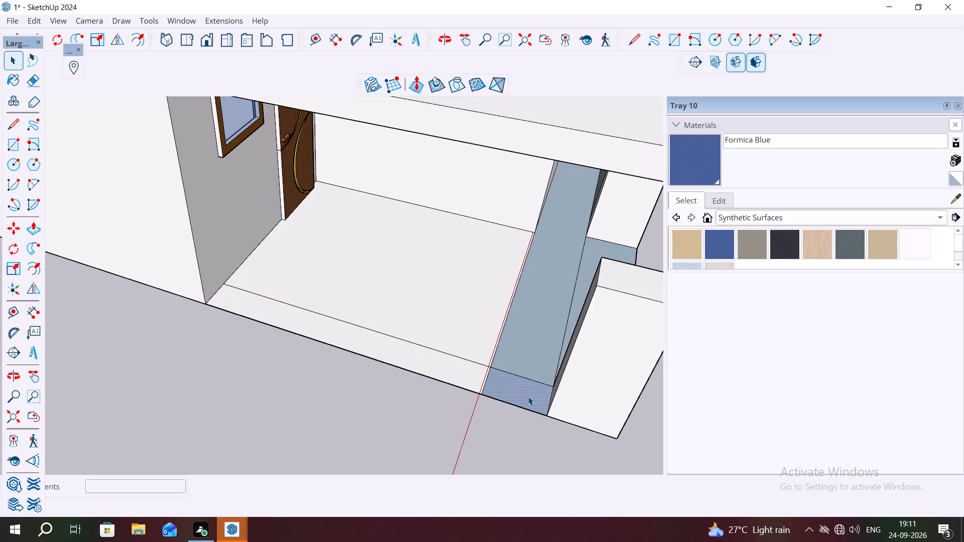
left_click(466, 369)
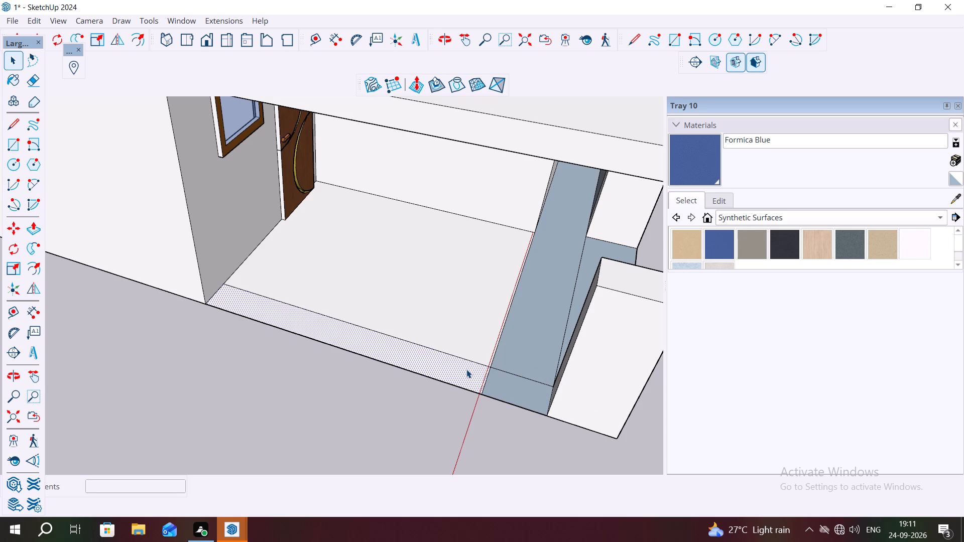
key("p")
left_click(466, 369)
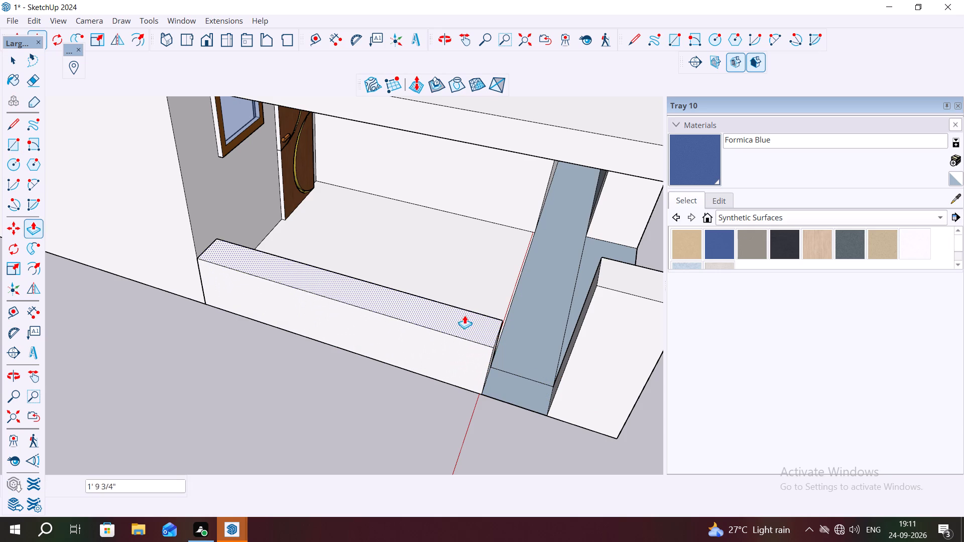
type("5'")
key("Return")
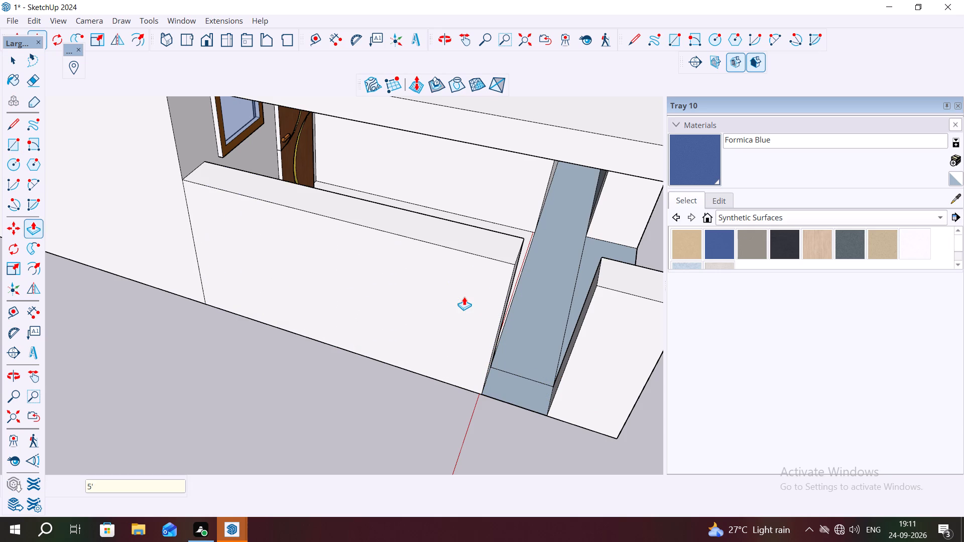
Pull the remaining strip between the new side wall and the gate pillar up 5', undoing the first wrong-direction extrusion.
double_click(528, 386)
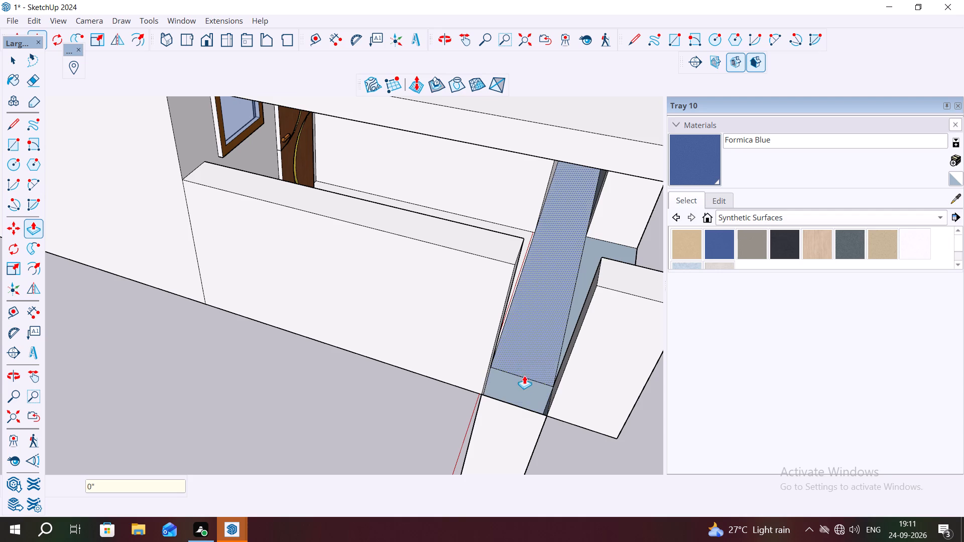
key("ctrl+z")
left_click(507, 383)
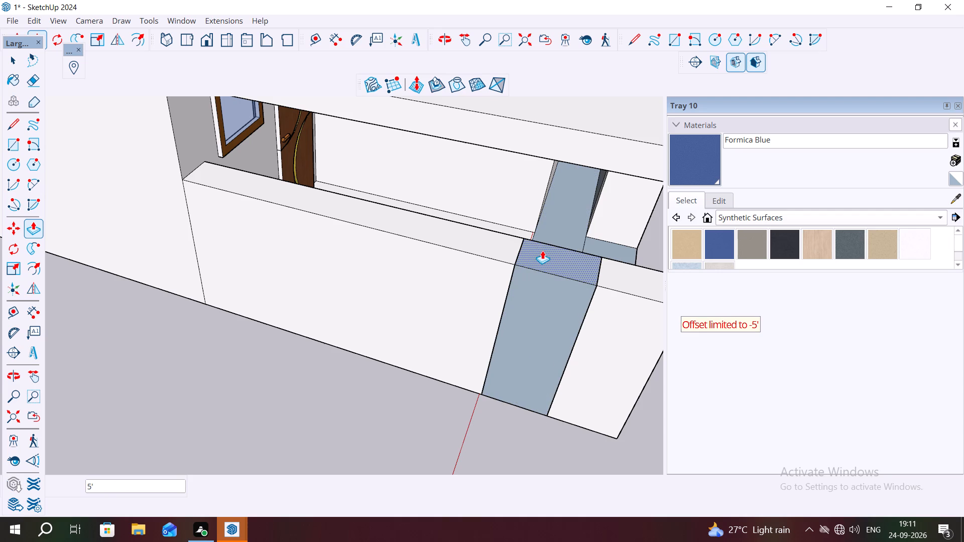
left_click(477, 233)
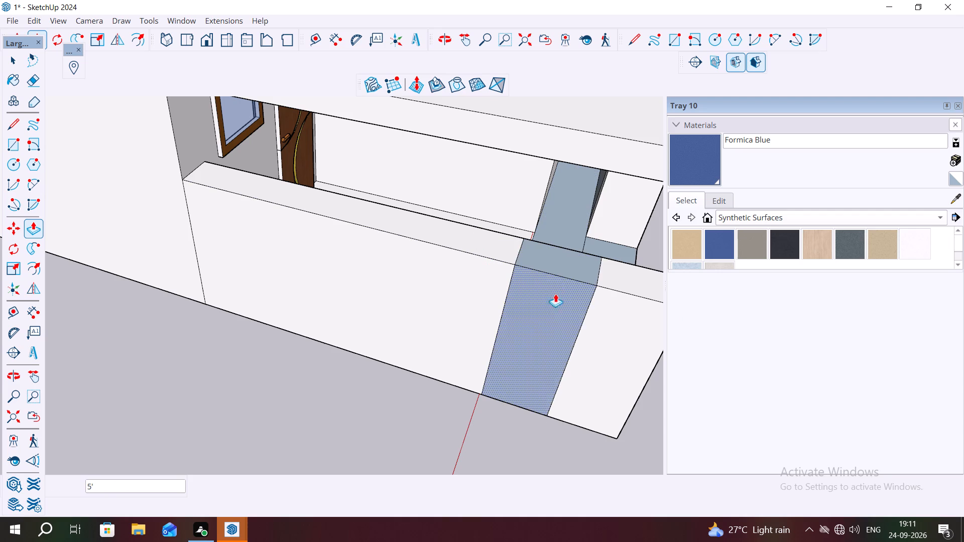
Reverse the outer and top faces of the infill between the side wall and the gate pillar.
key("space")
left_click(555, 294)
right_click(555, 294)
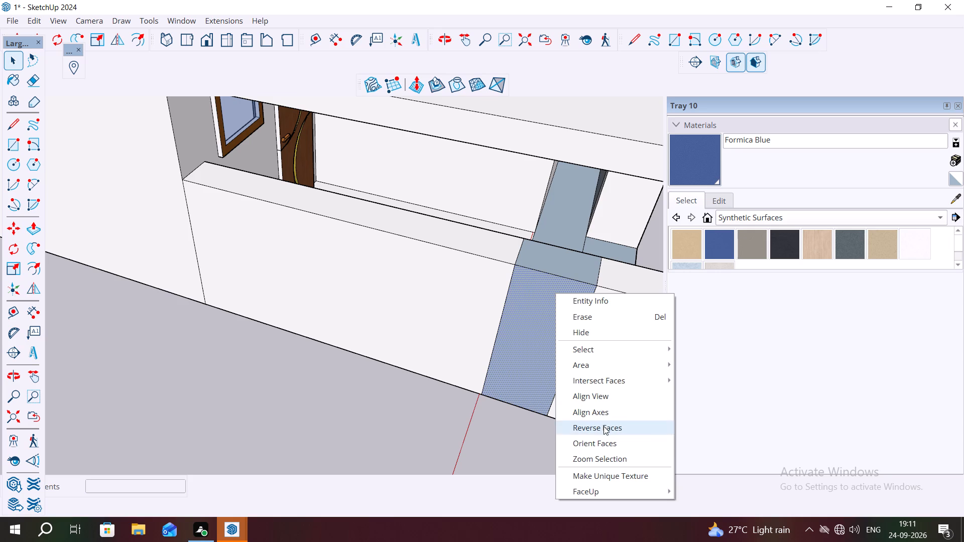
left_click(605, 427)
left_click(552, 274)
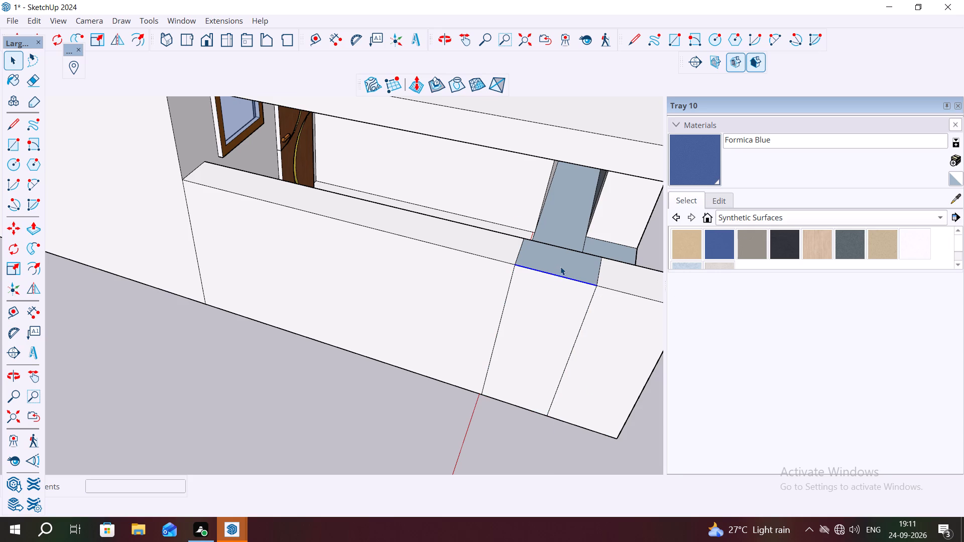
left_click(560, 266)
right_click(560, 266)
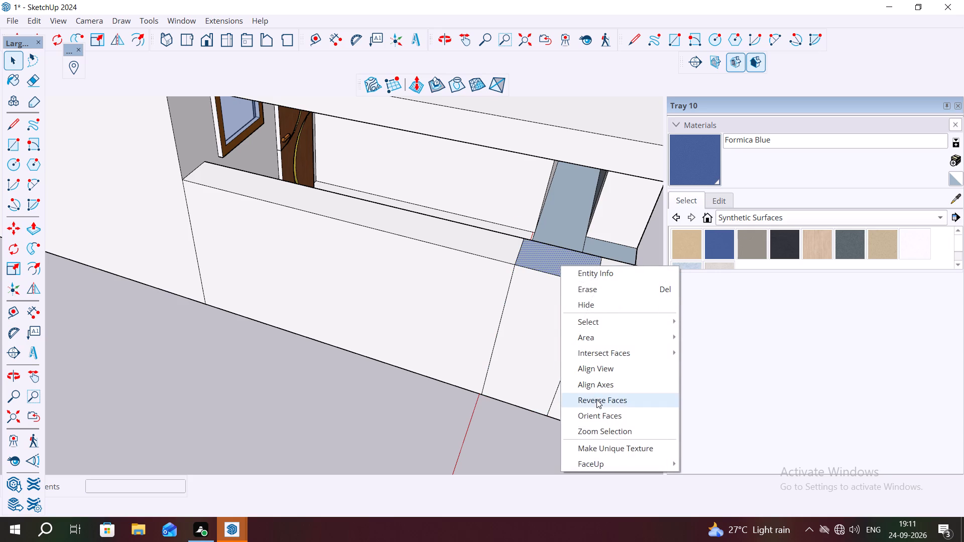
left_click(596, 399)
Reverse the infill's inner face on the porch side of the side wall.
middle_click_drag(532, 303, 443, 280)
scroll(435, 267, "down", 2)
scroll(527, 339, "down", 1)
middle_click_drag(548, 342, 322, 305)
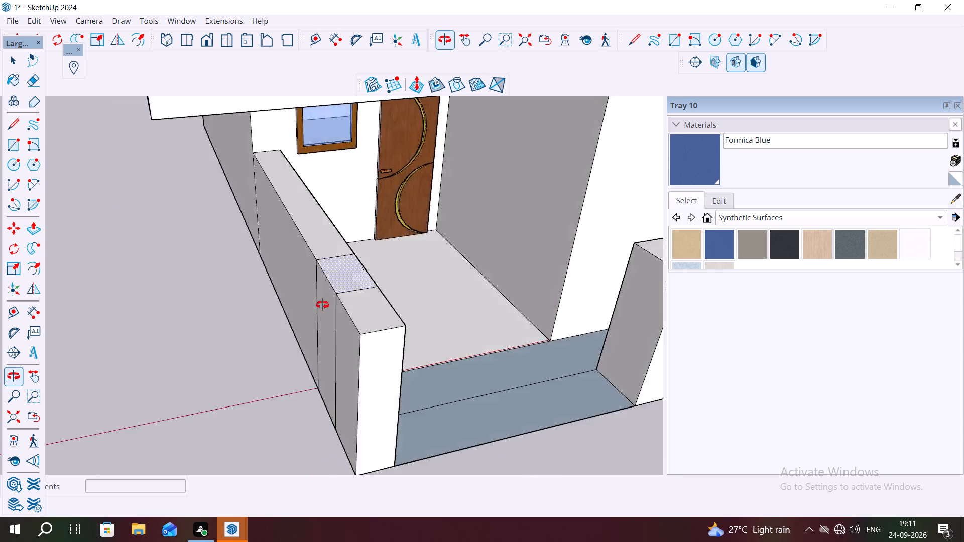
middle_click_drag(322, 305, 308, 298)
scroll(254, 260, "up", 2)
left_click(269, 294)
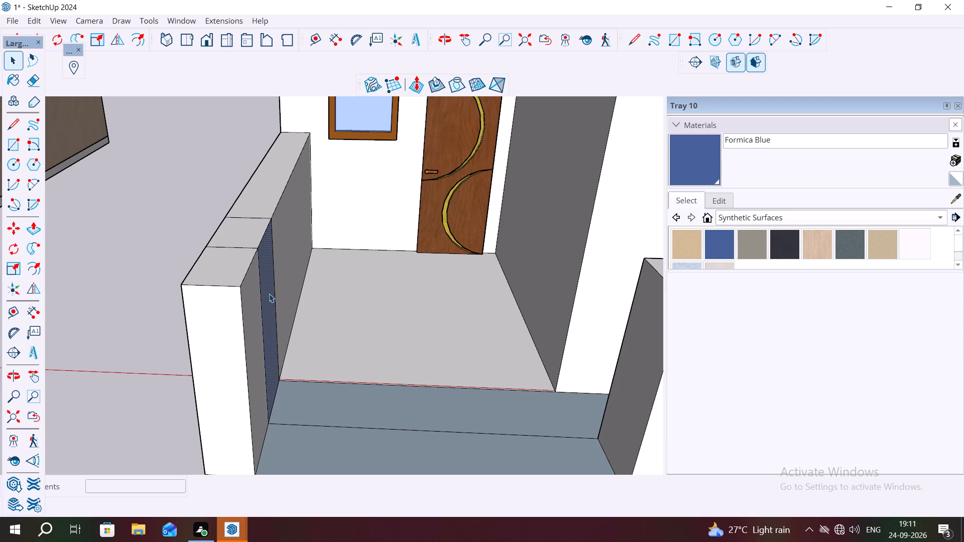
right_click(269, 294)
left_click(300, 429)
Reverse the two ground faces between the porch floor and the gate opening.
middle_click_drag(417, 304, 569, 330)
left_click(571, 354)
right_click(571, 354)
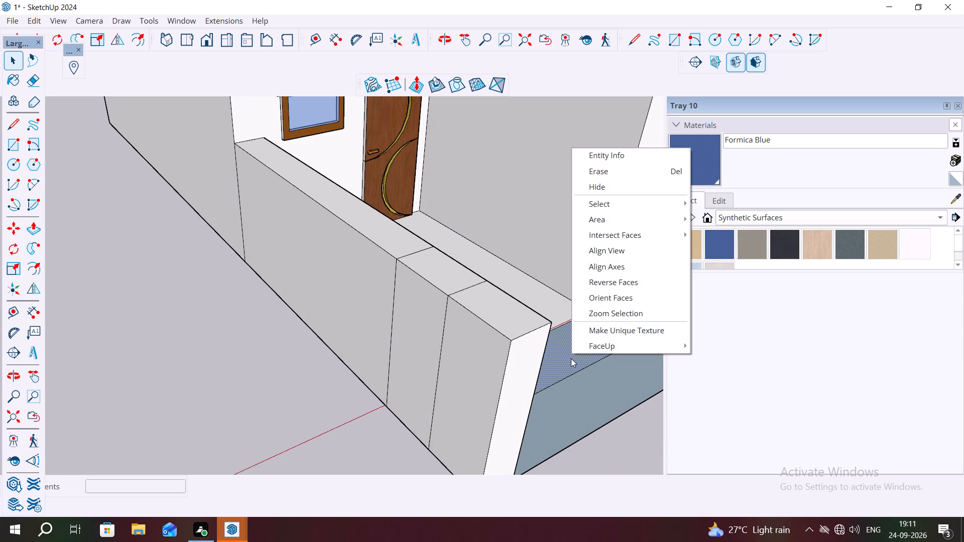
left_click(630, 282)
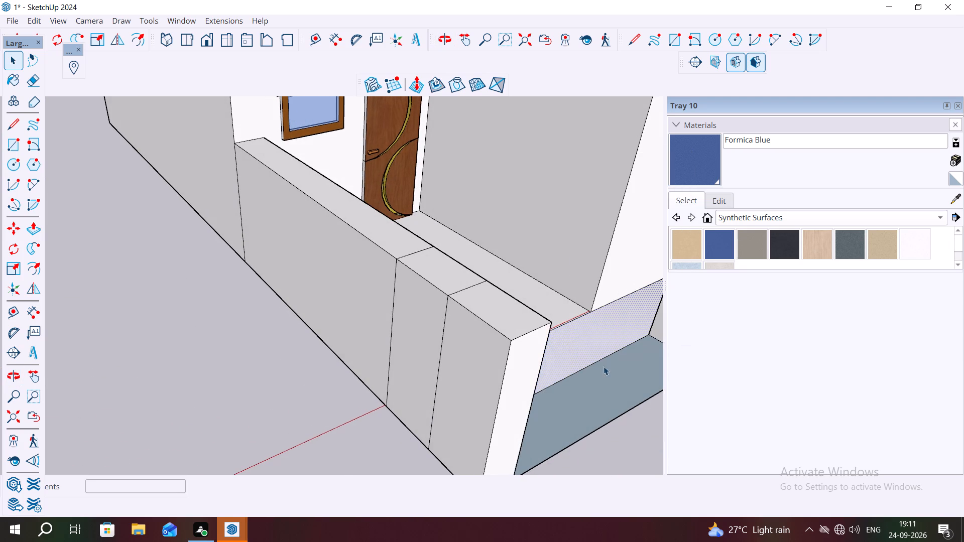
left_click(606, 387)
left_click(591, 391)
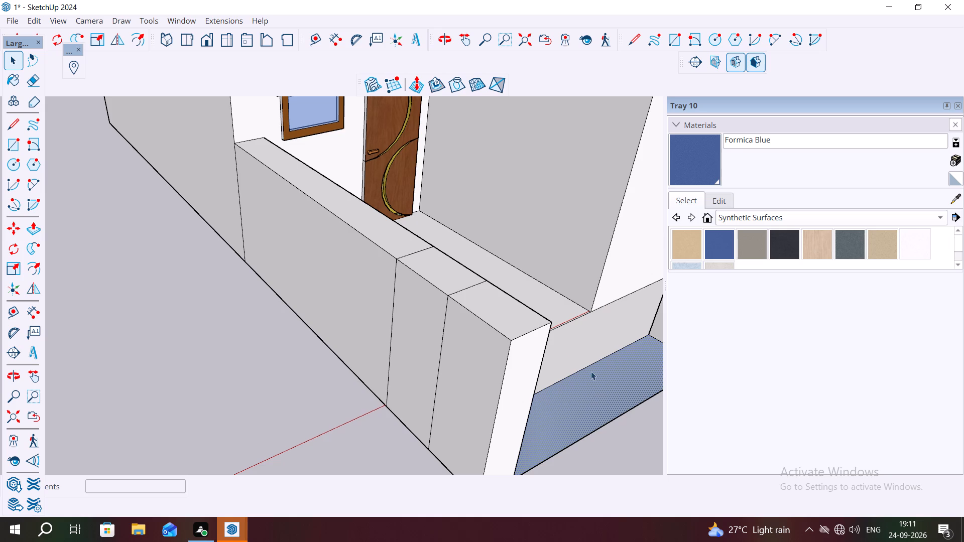
right_click(590, 375)
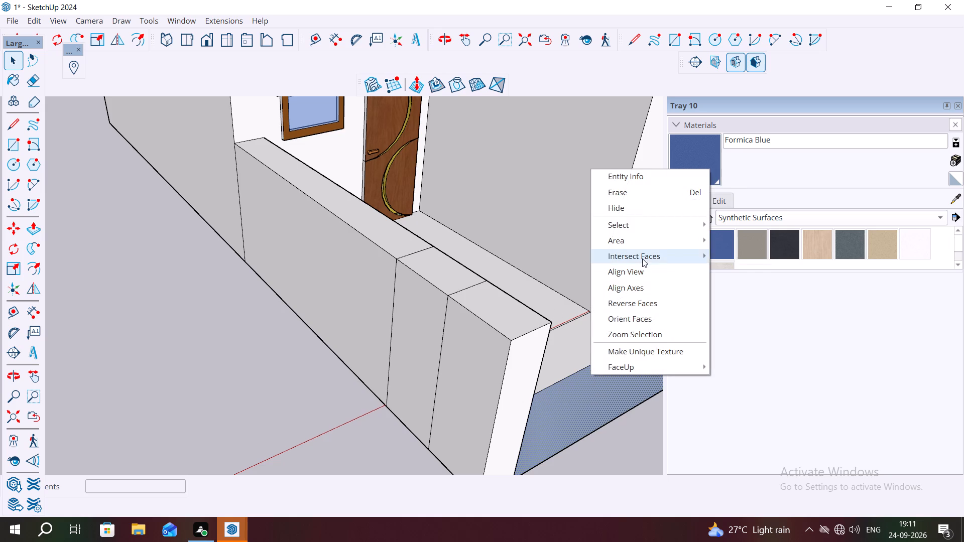
left_click(646, 303)
Delete the two seam edges on the side wall's outer face and the two across its top.
scroll(614, 316, "down", 2)
scroll(564, 316, "down", 3)
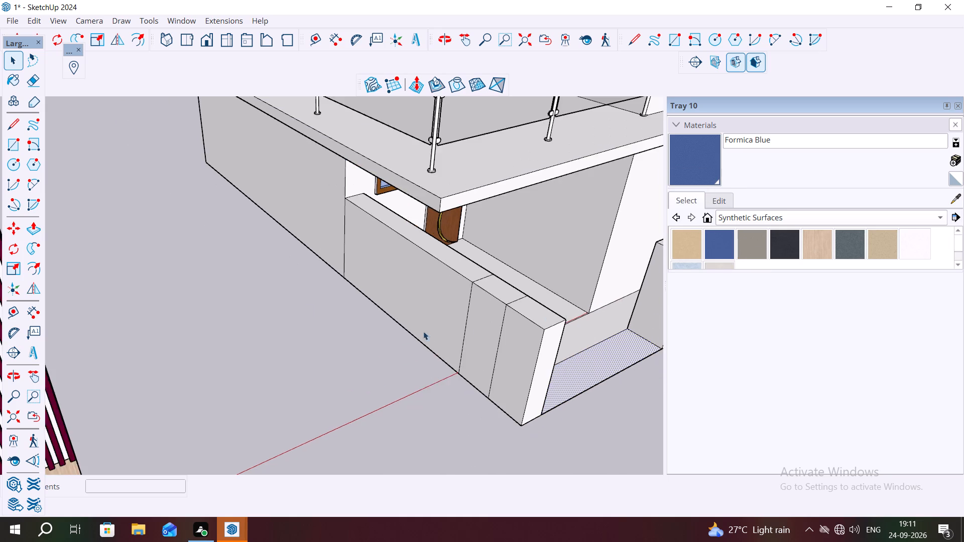
scroll(423, 331, "down", 3)
key("Escape")
left_click(420, 303)
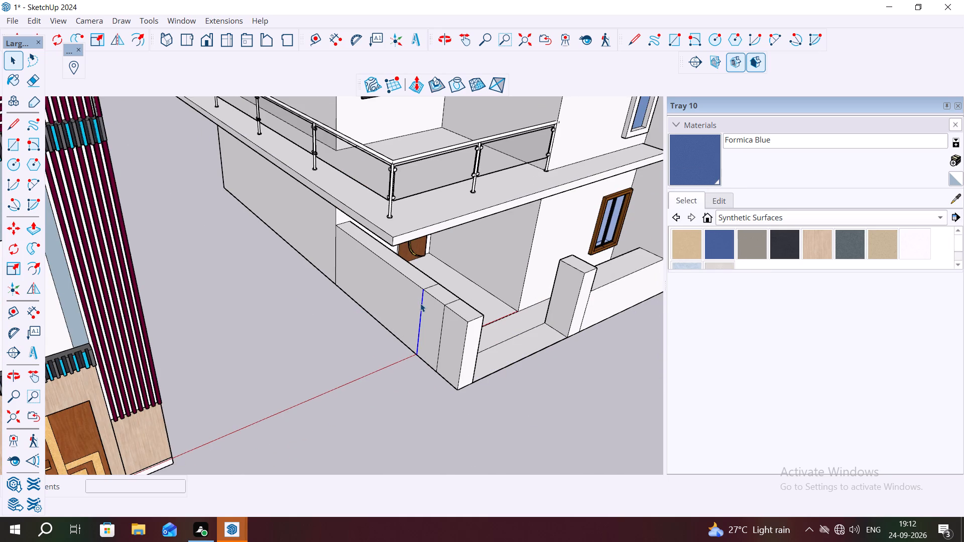
key("Delete")
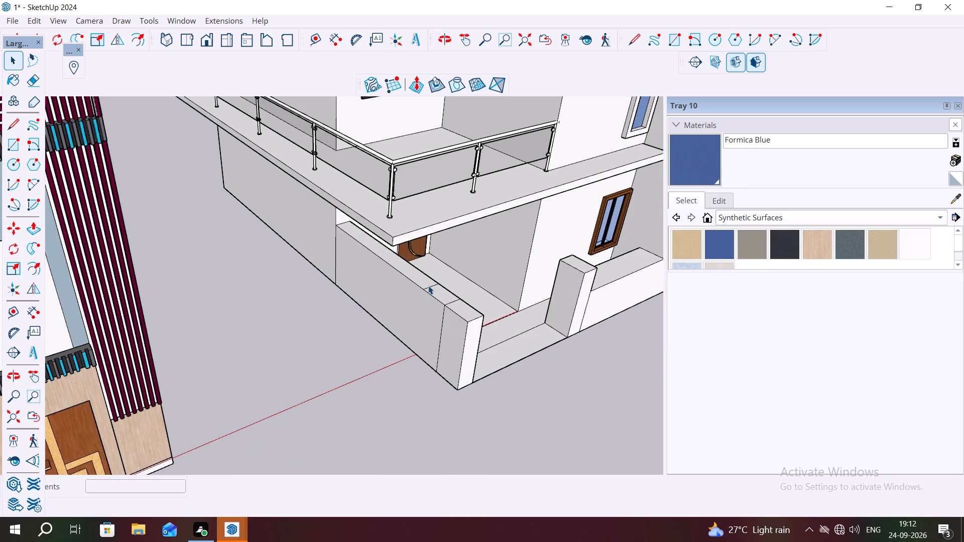
left_click(428, 285)
key("Delete")
left_click(447, 303)
key("Delete")
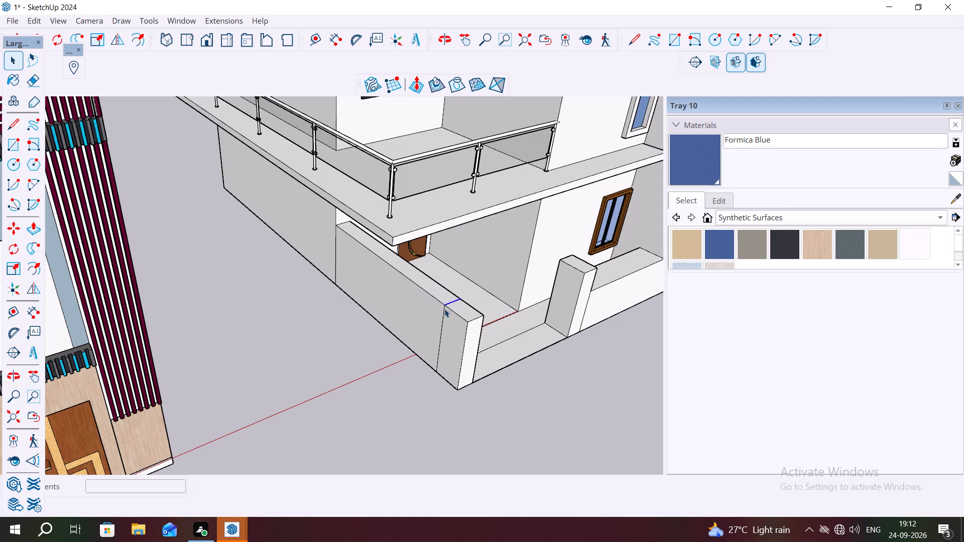
left_click(444, 311)
key("Delete")
Delete the two vertical seam edges on the side wall's inner face.
scroll(414, 307, "down", 4)
middle_click_drag(458, 305, 414, 302)
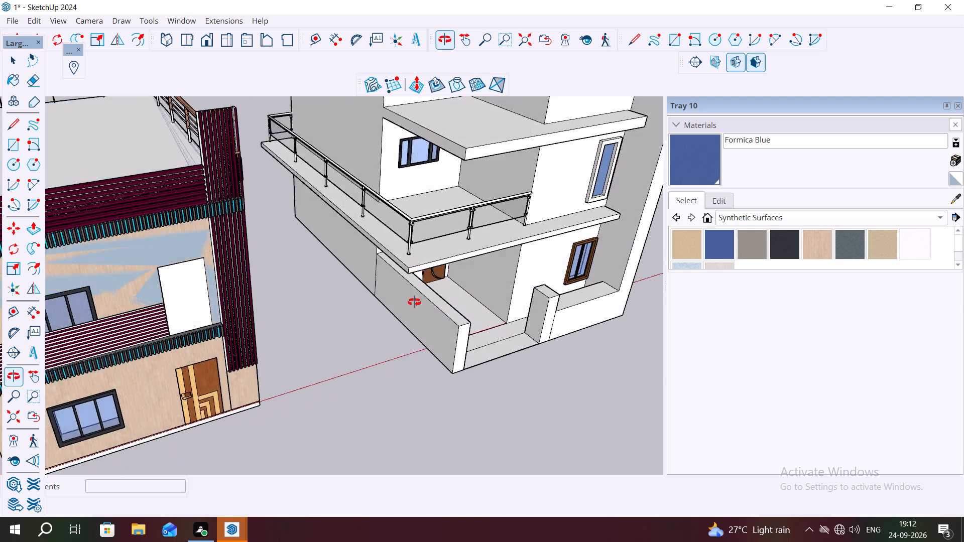
middle_click_drag(414, 302, 221, 268)
scroll(321, 325, "down", 3)
middle_click_drag(488, 397, 410, 342)
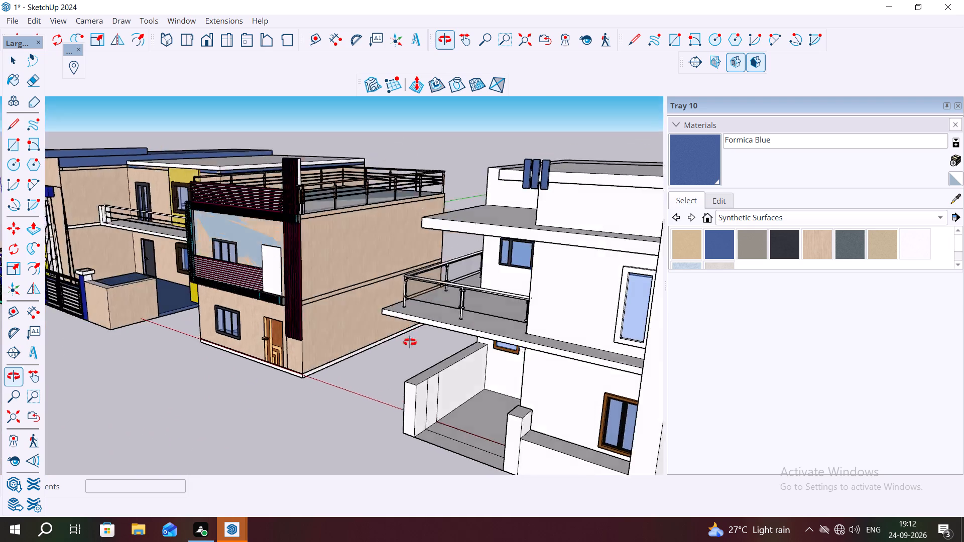
middle_click_drag(410, 342, 402, 325)
scroll(422, 413, "up", 7)
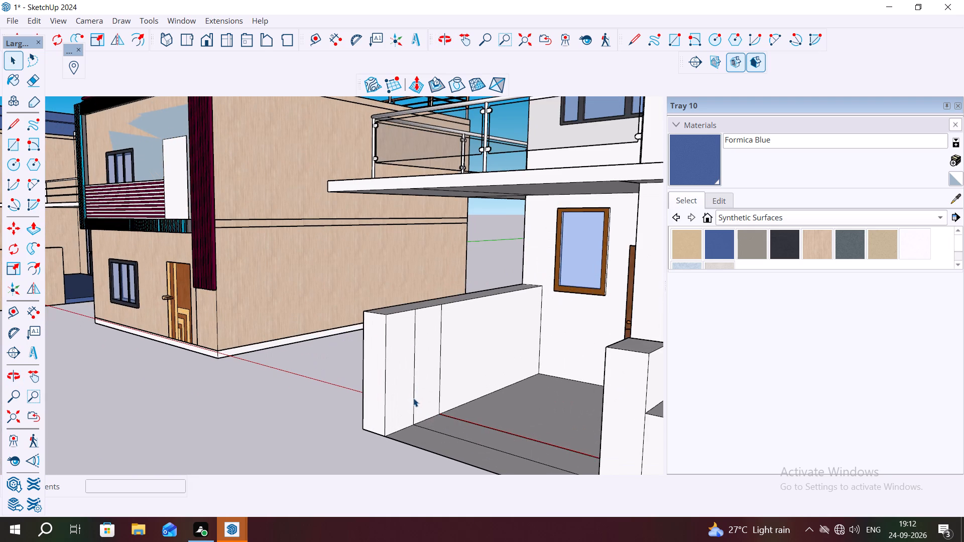
left_click(416, 398)
left_click(414, 399)
key("Delete")
left_click(439, 391)
key("Delete")
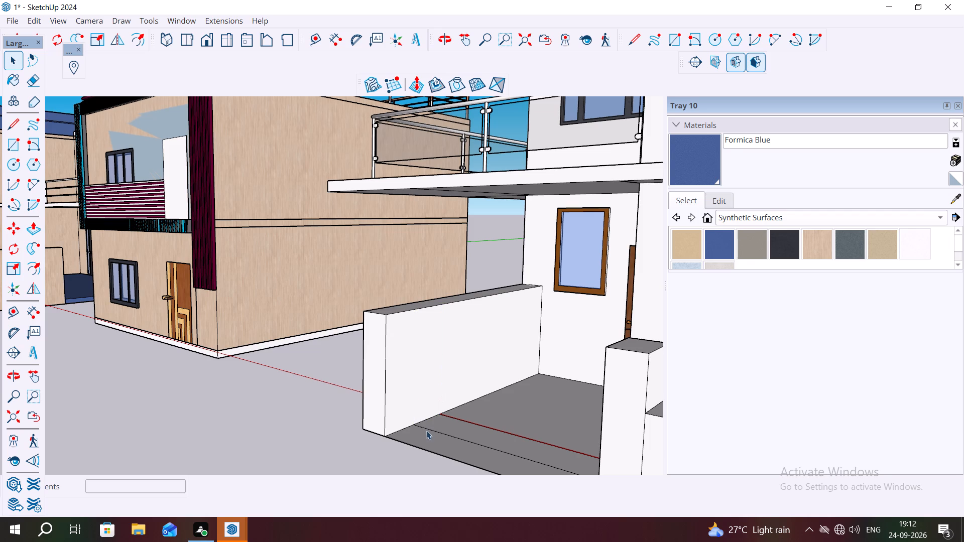
Delete the seam edge on the ground between the porch floor and the gate opening.
left_click(439, 433)
key("Delete")
Examine the porch side wall and the whole unpainted building from above and from the front.
scroll(384, 424, "down", 3)
middle_click_drag(365, 427, 507, 538)
scroll(480, 467, "down", 3)
scroll(416, 410, "down", 4)
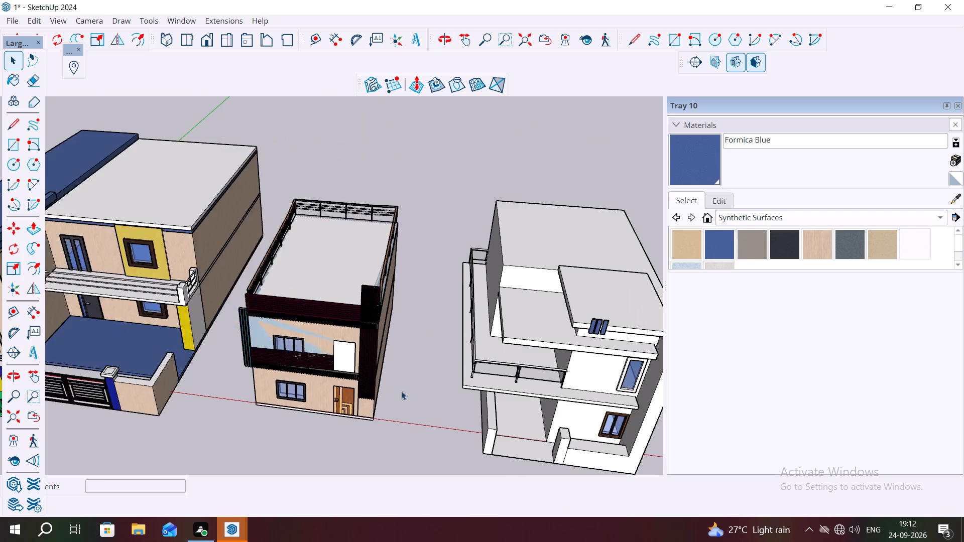
scroll(400, 387, "down", 4)
scroll(507, 453, "up", 7)
scroll(442, 438, "up", 3)
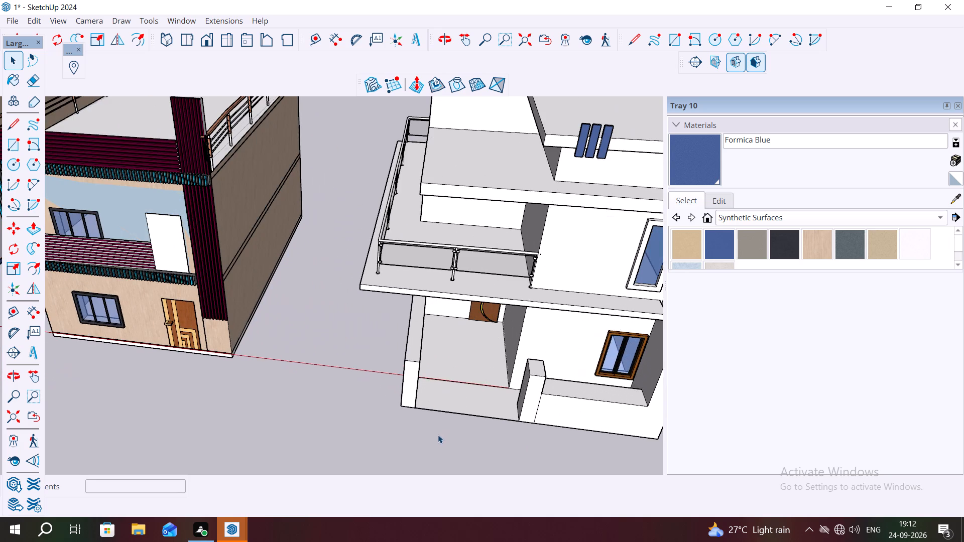
middle_click_drag(434, 425, 414, 359)
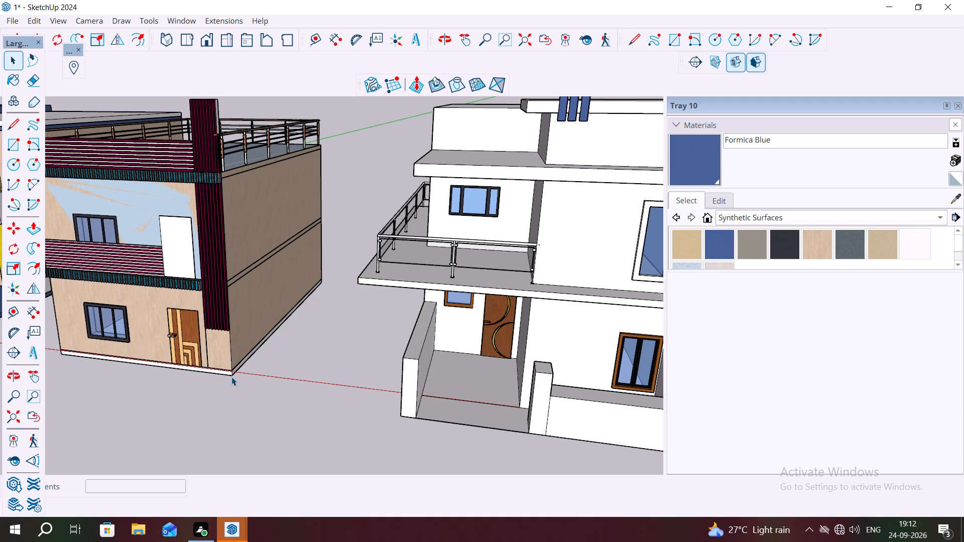
scroll(278, 434, "down", 2)
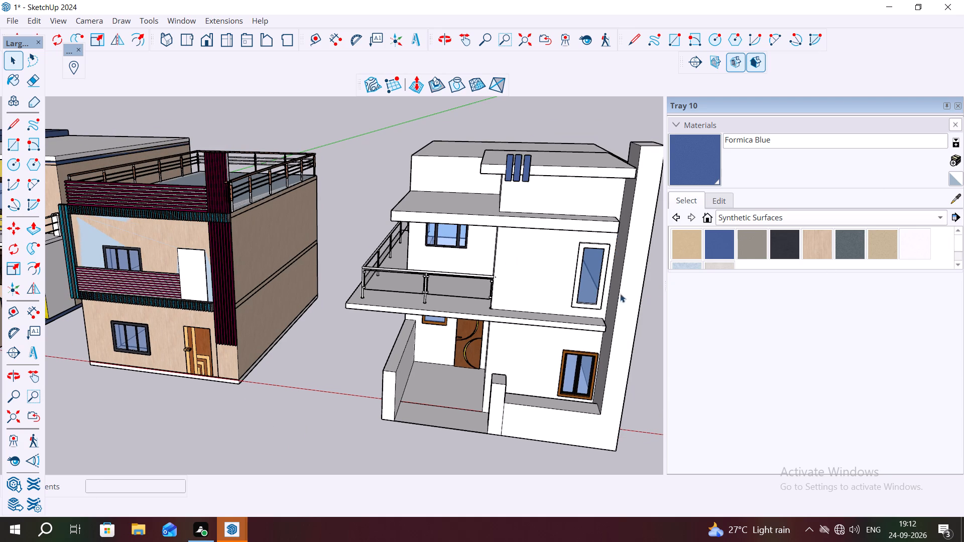
scroll(744, 260, "down", 2)
scroll(719, 242, "up", 1)
Start a new material based on Formica Laminate Light, enable Colorize and reset its colour after trying darker tones.
left_click(716, 240)
scroll(839, 232, "down", 2)
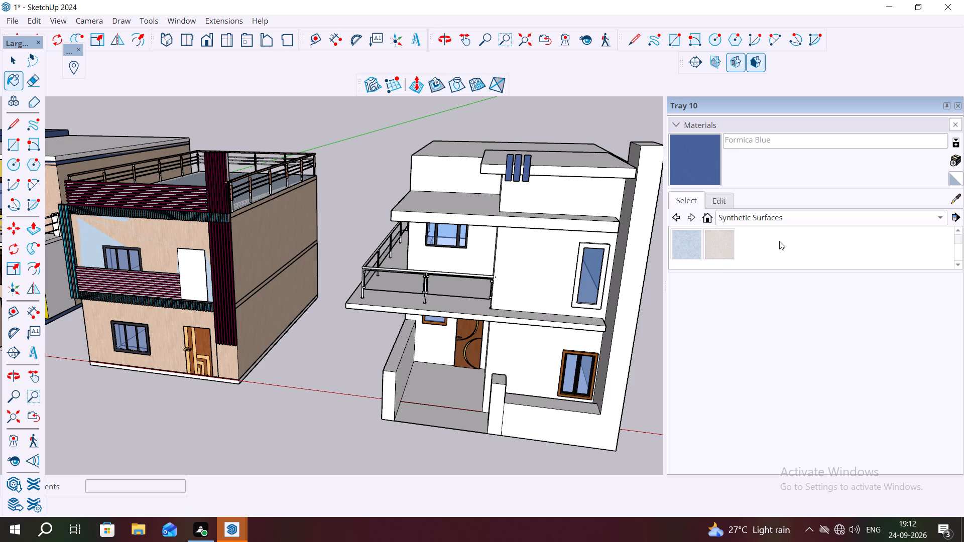
scroll(779, 241, "up", 6)
left_click(825, 247)
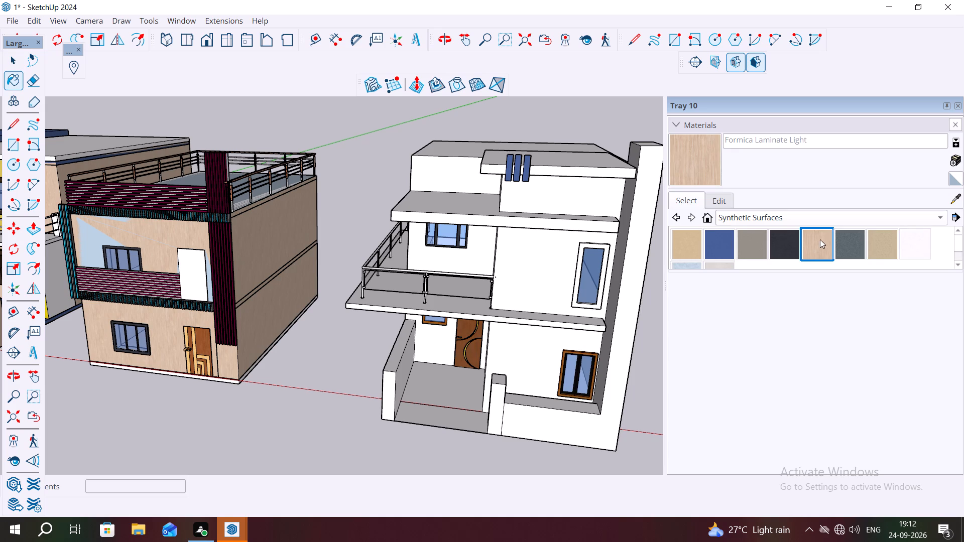
left_click(953, 163)
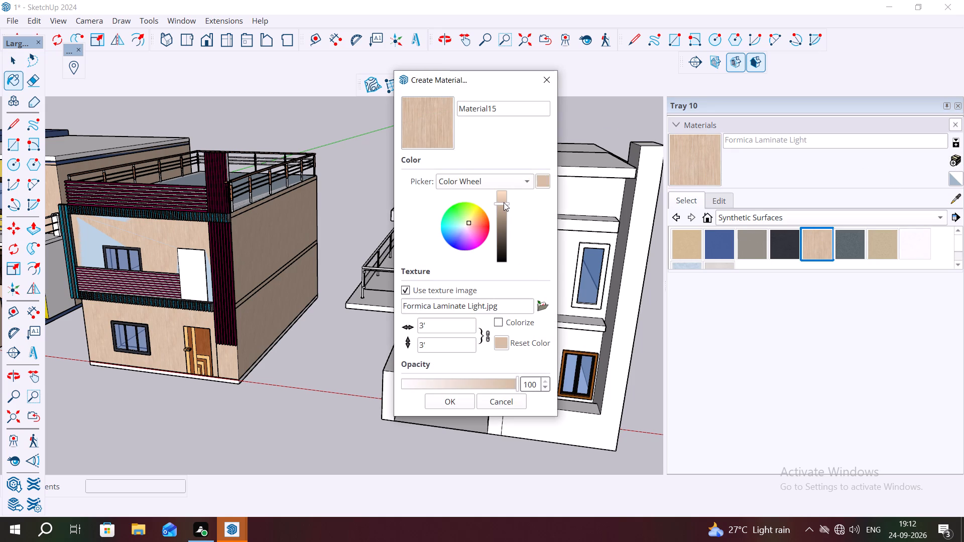
left_click_drag(504, 202, 482, 285)
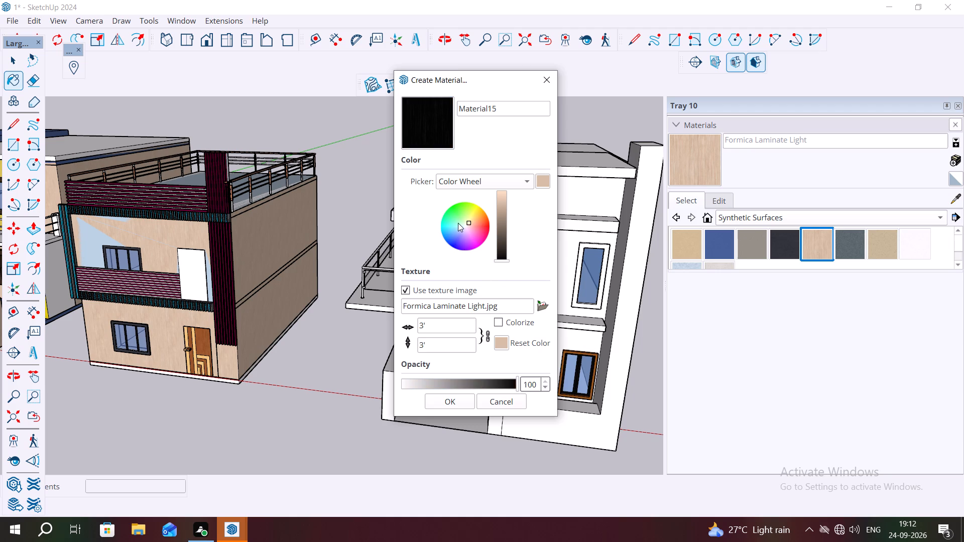
left_click(464, 224)
left_click(465, 230)
scroll(463, 227, "up", 9)
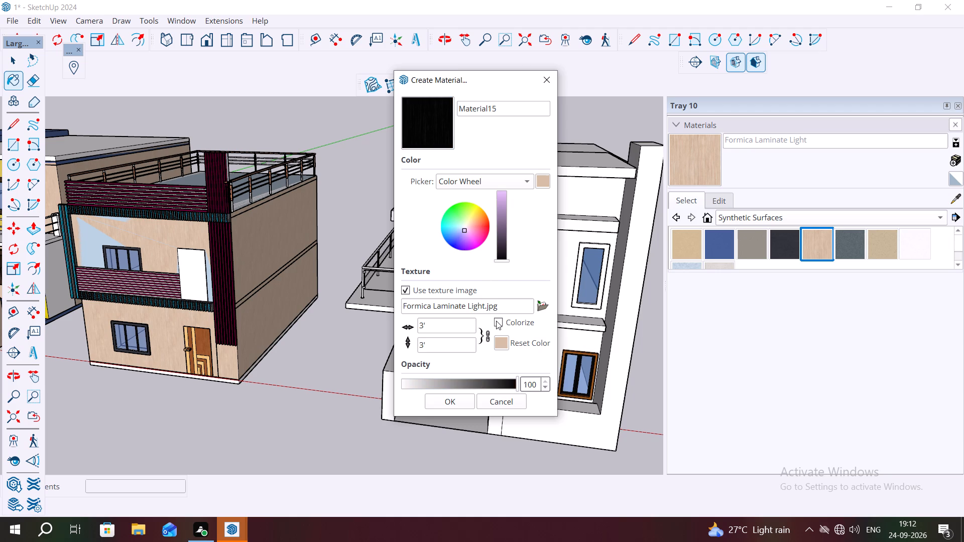
left_click(496, 321)
left_click(504, 345)
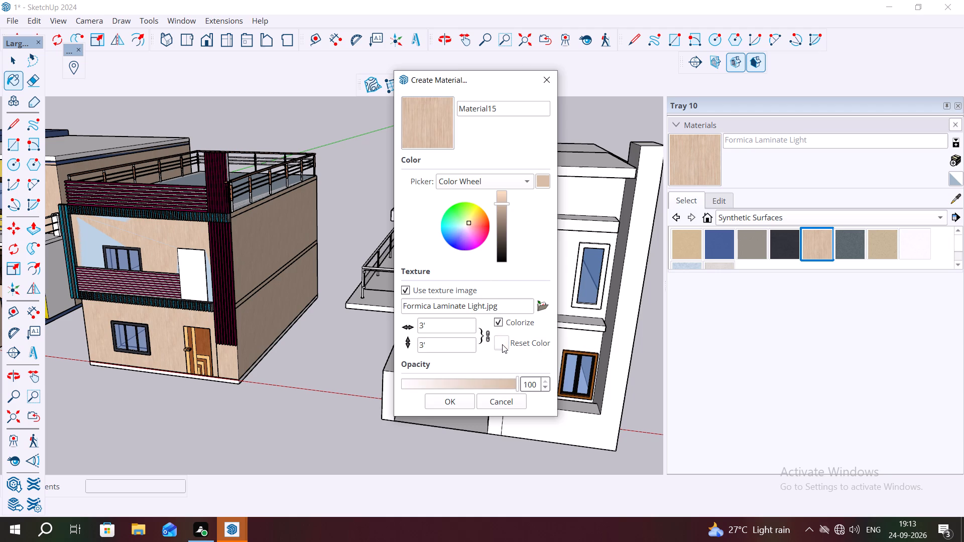
left_click(501, 343)
left_click(501, 343)
left_click(501, 343)
Lower the new laminate material's opacity to the minimum and finish creating it.
left_click(409, 381)
left_click(410, 382)
left_click(405, 383)
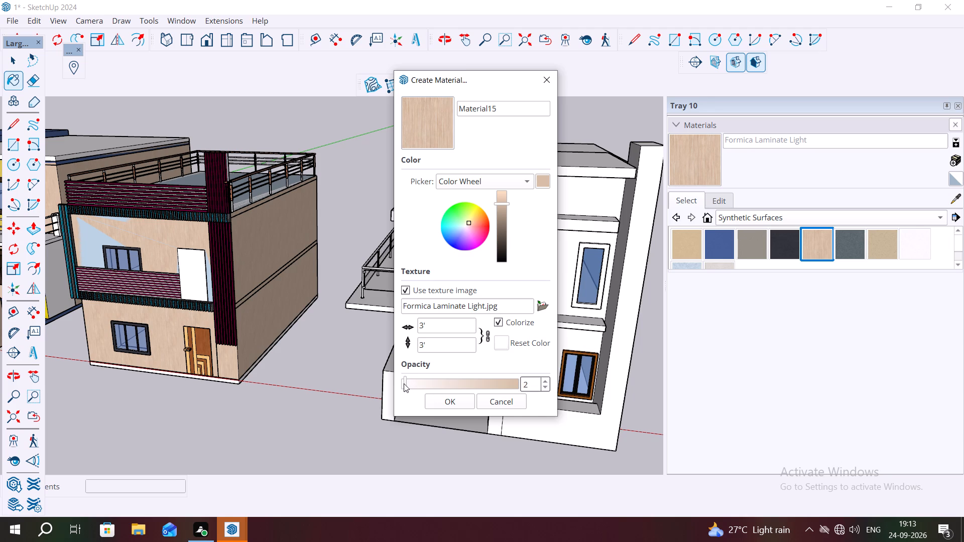
left_click(401, 383)
left_click(459, 402)
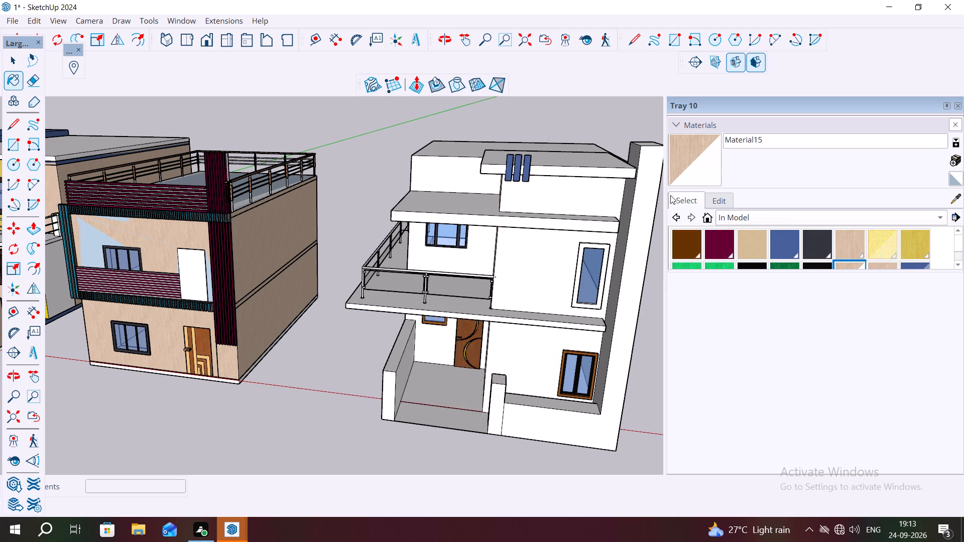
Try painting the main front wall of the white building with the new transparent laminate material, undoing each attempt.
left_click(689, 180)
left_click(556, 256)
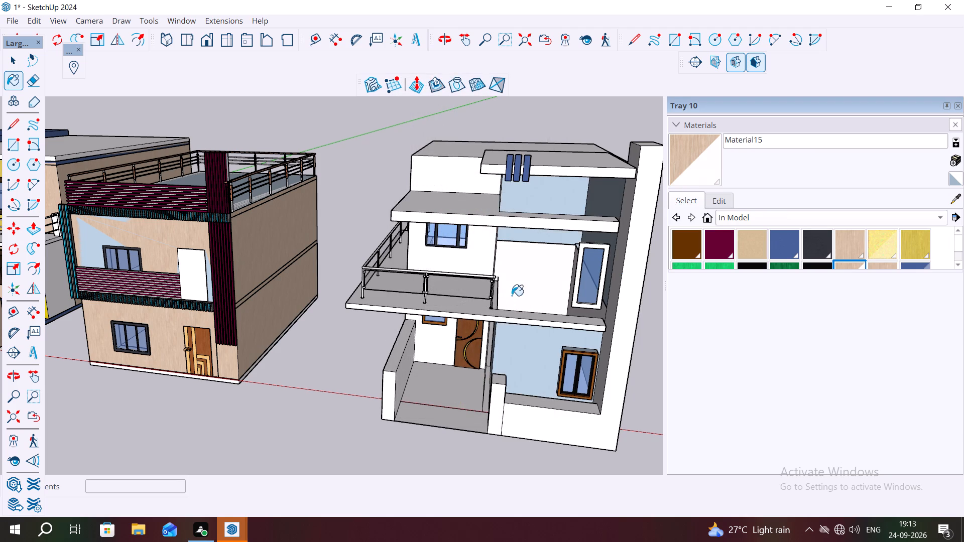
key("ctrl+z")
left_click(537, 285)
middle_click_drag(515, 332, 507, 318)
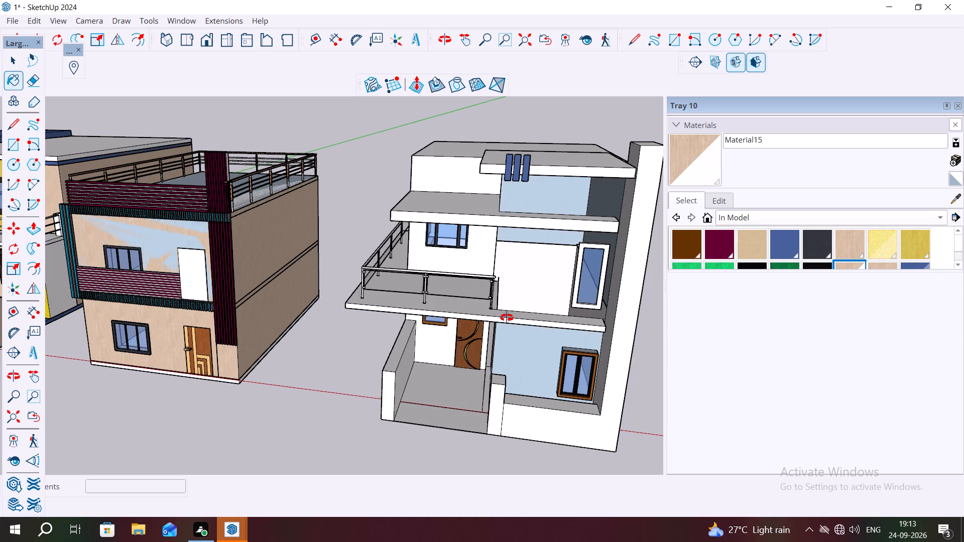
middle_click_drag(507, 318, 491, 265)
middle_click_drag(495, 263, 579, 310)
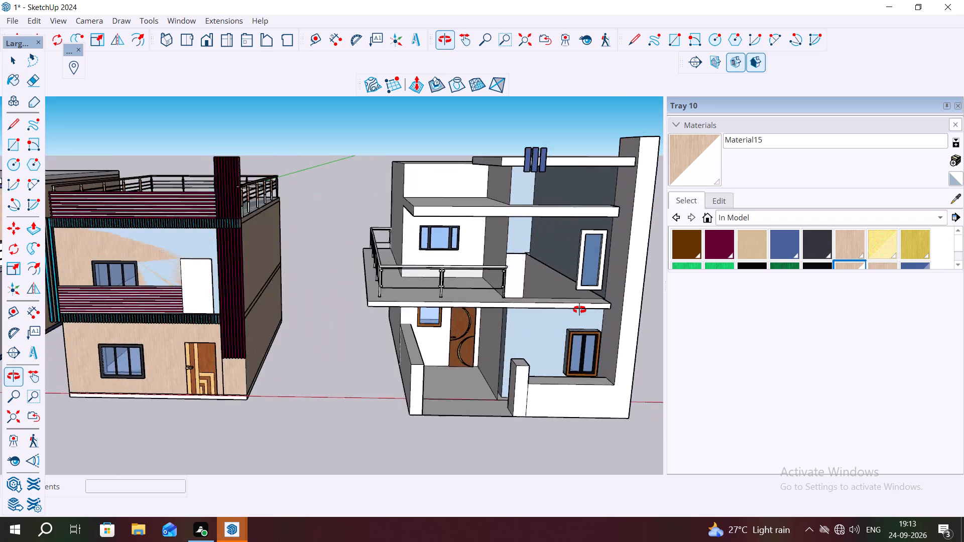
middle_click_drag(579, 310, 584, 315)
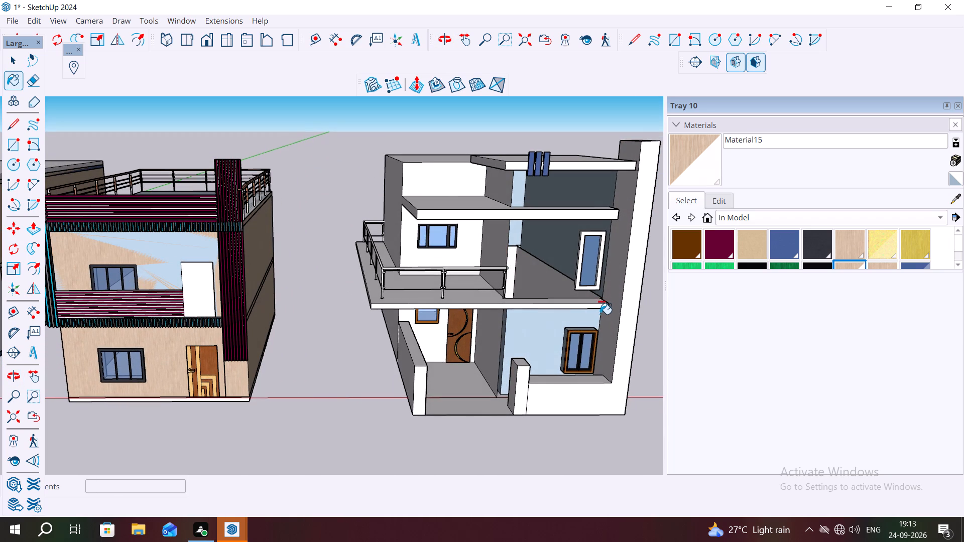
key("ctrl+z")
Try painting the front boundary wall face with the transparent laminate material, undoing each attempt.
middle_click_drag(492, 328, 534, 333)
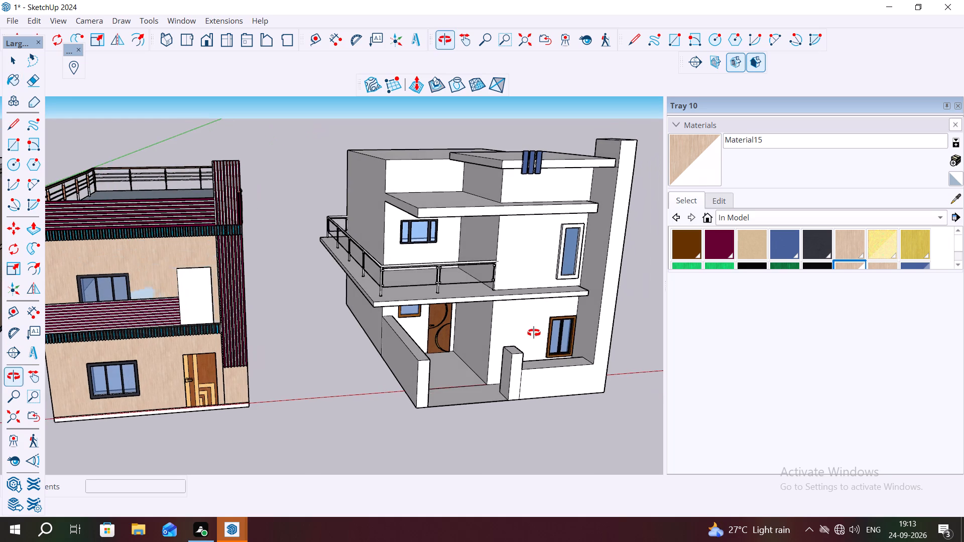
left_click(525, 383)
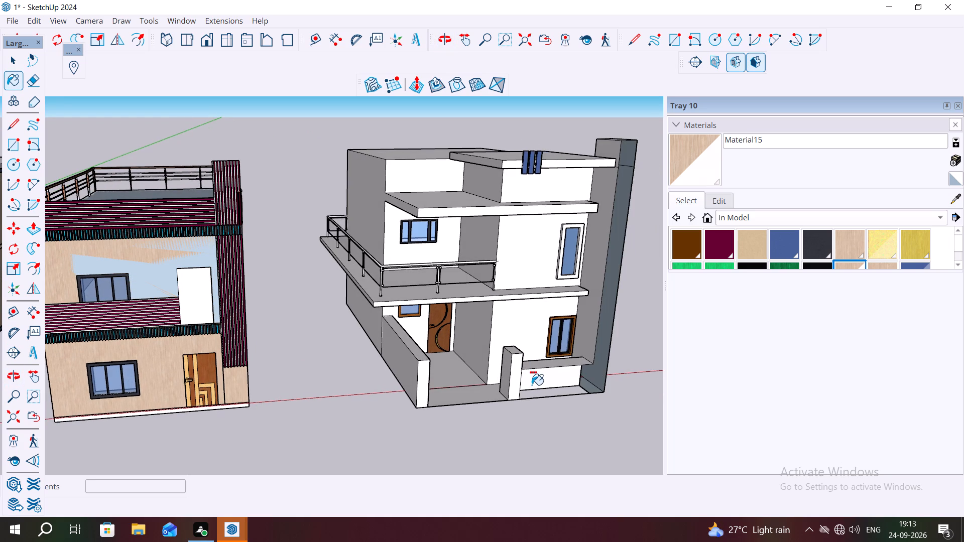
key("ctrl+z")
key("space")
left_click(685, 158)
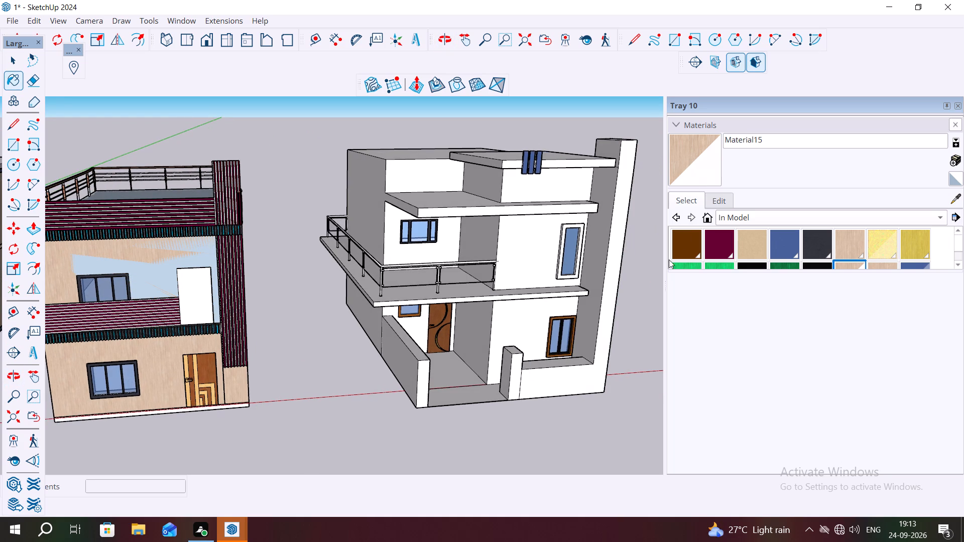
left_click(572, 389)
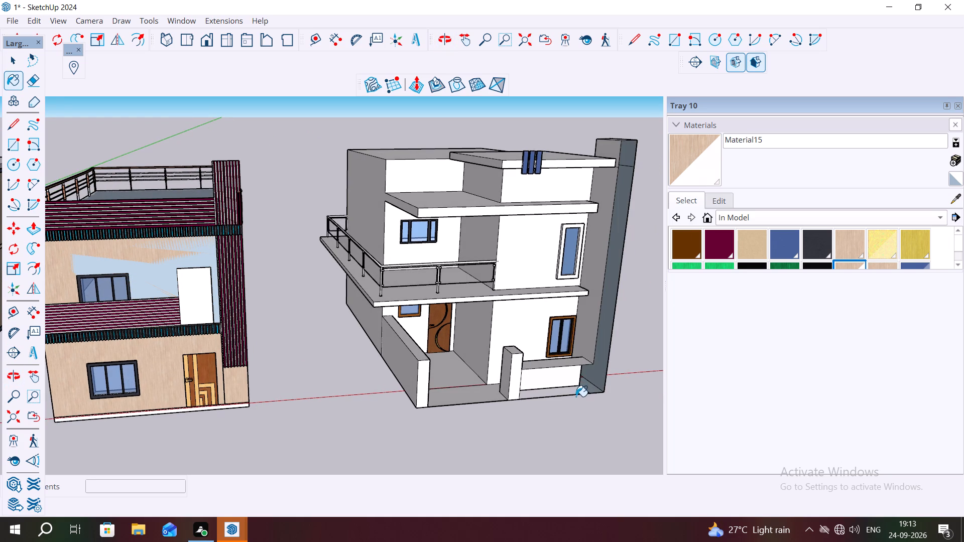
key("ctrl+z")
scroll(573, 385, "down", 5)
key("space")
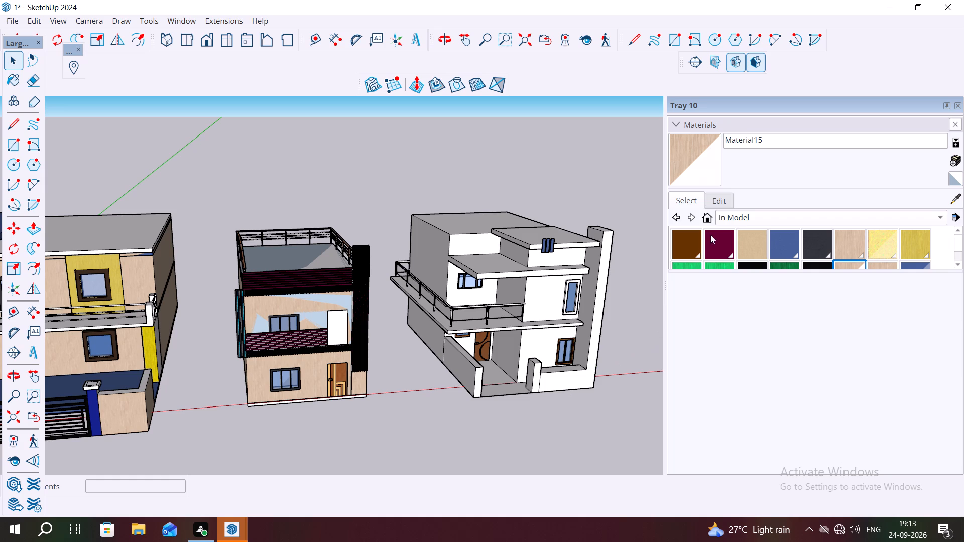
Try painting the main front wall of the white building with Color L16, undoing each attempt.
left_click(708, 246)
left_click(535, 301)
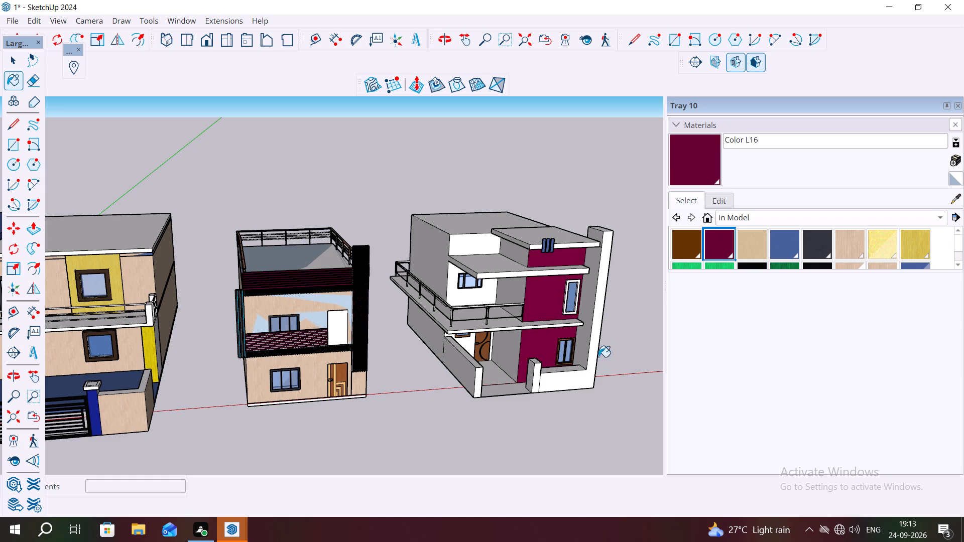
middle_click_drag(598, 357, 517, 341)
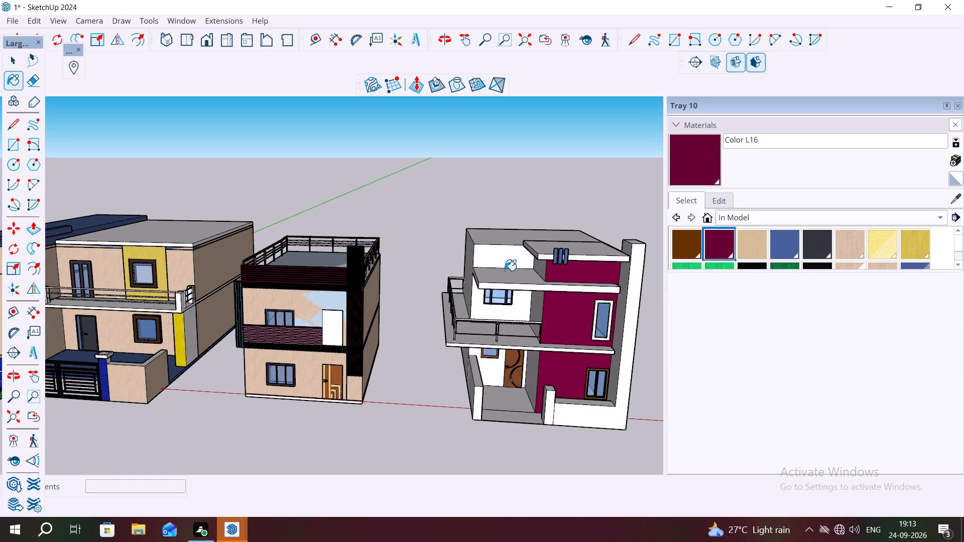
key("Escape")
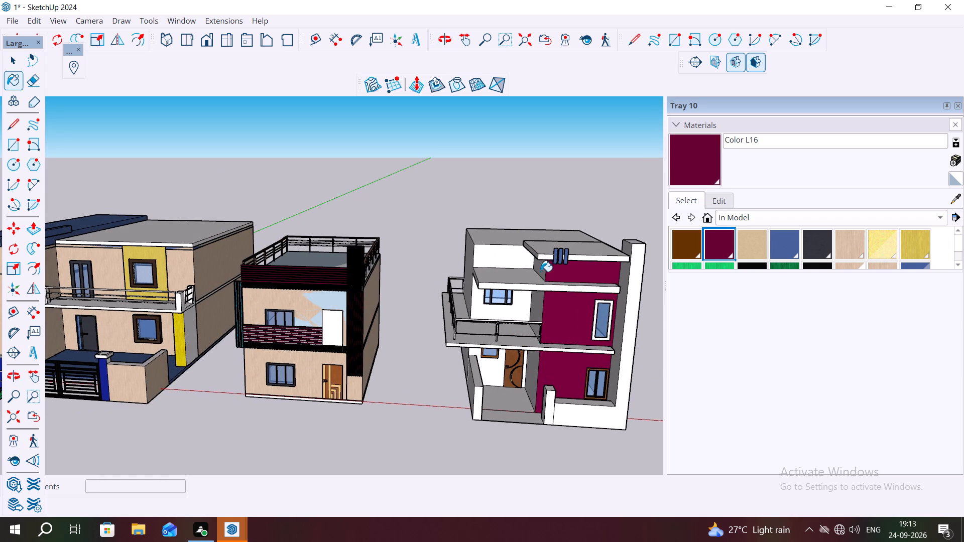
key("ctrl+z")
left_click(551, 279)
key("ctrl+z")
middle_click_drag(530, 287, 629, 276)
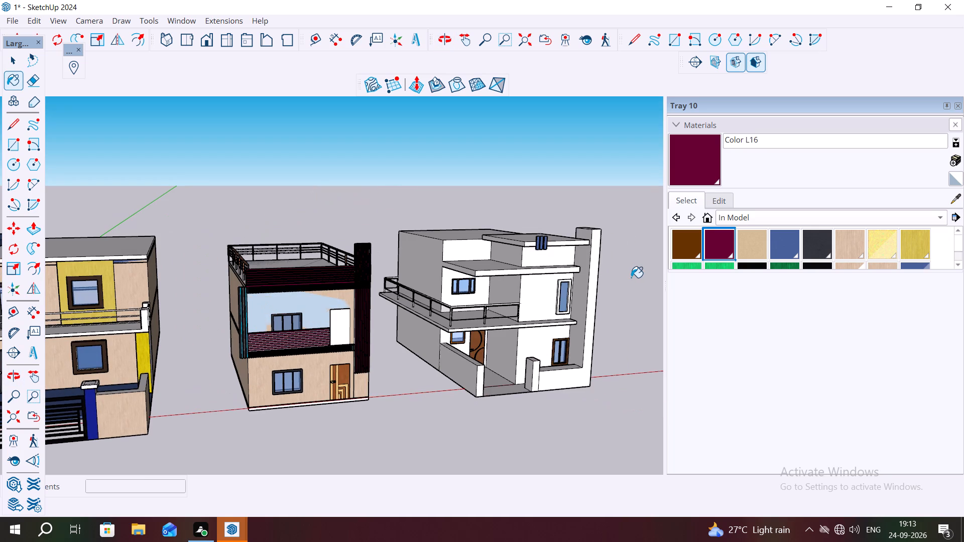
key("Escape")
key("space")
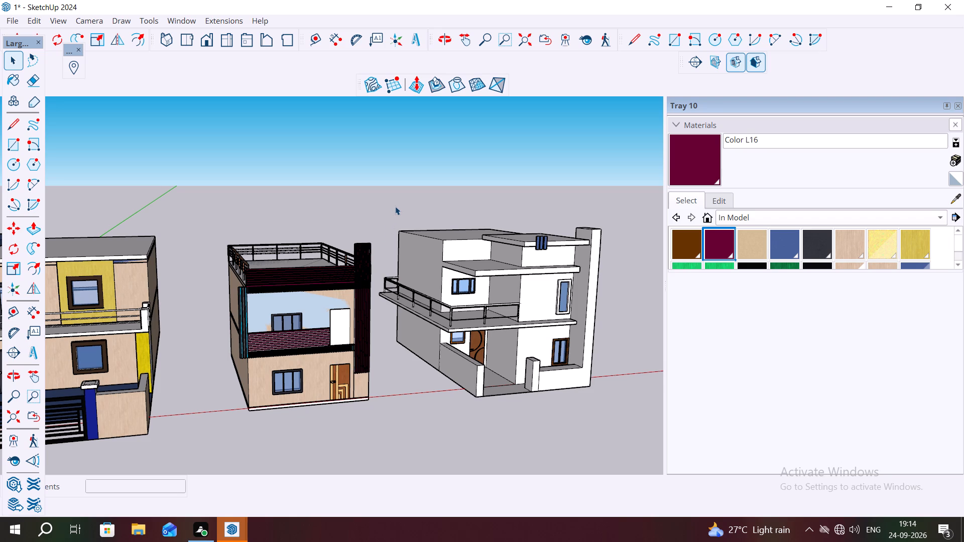
Check the separate wall and roof slab faces of the white building's front by selecting them one at a time.
middle_click_drag(440, 256, 409, 239)
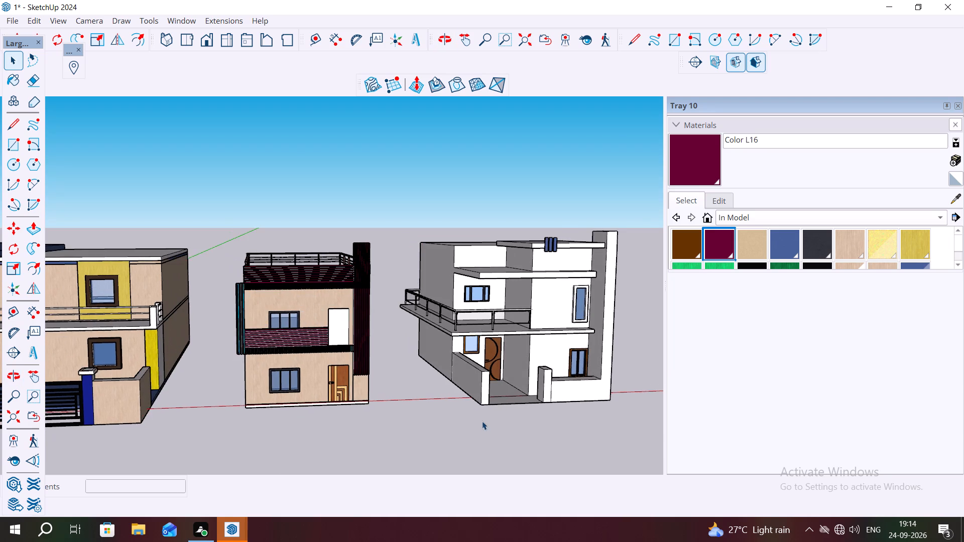
scroll(473, 393, "up", 3)
middle_click_drag(465, 328, 504, 378)
scroll(459, 270, "up", 1)
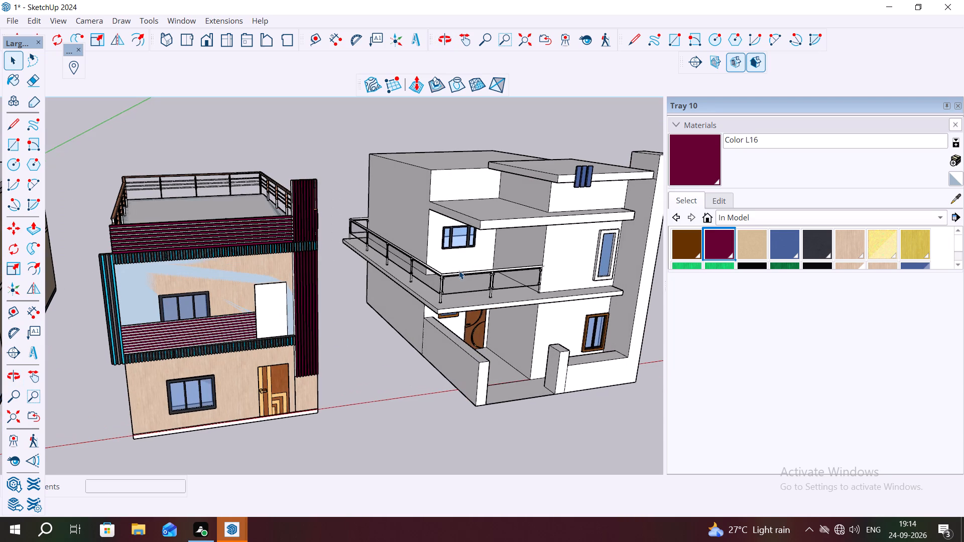
left_click(570, 178)
left_click(570, 178)
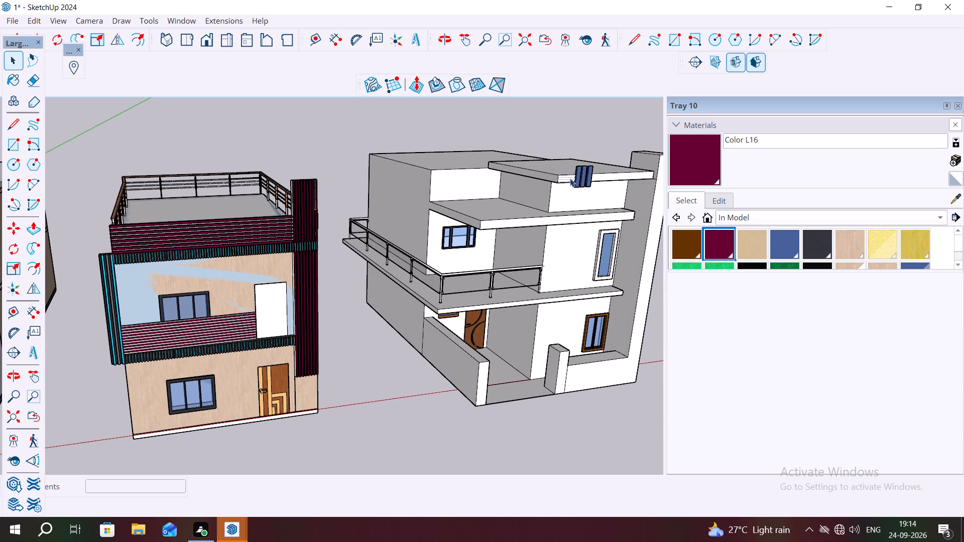
left_click(562, 179)
left_click(563, 192)
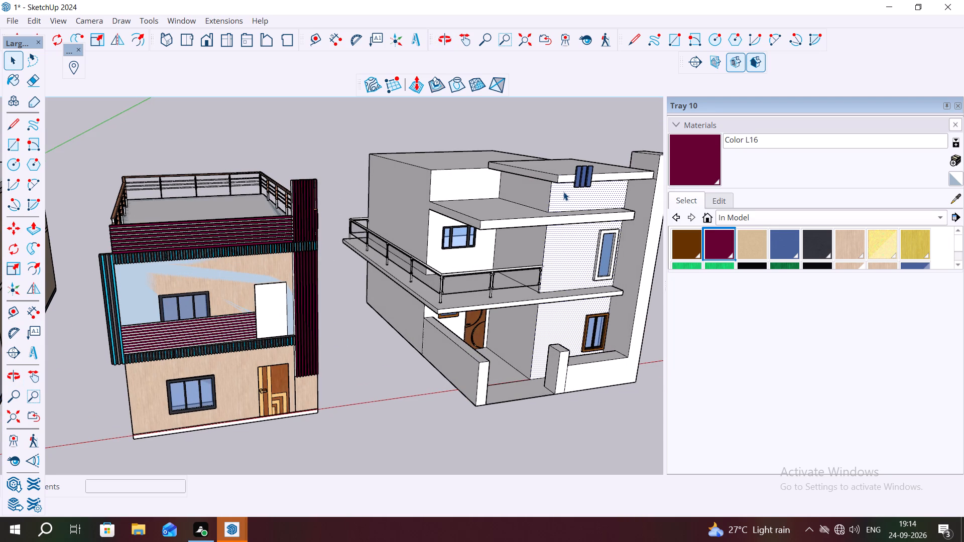
double_click(563, 192)
left_click(538, 200)
left_click(538, 246)
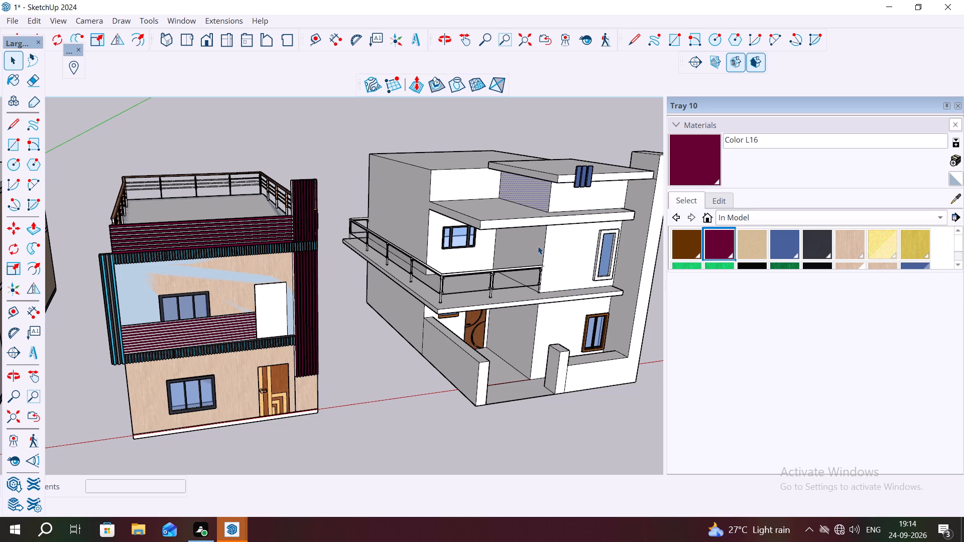
left_click(528, 312)
left_click(437, 244)
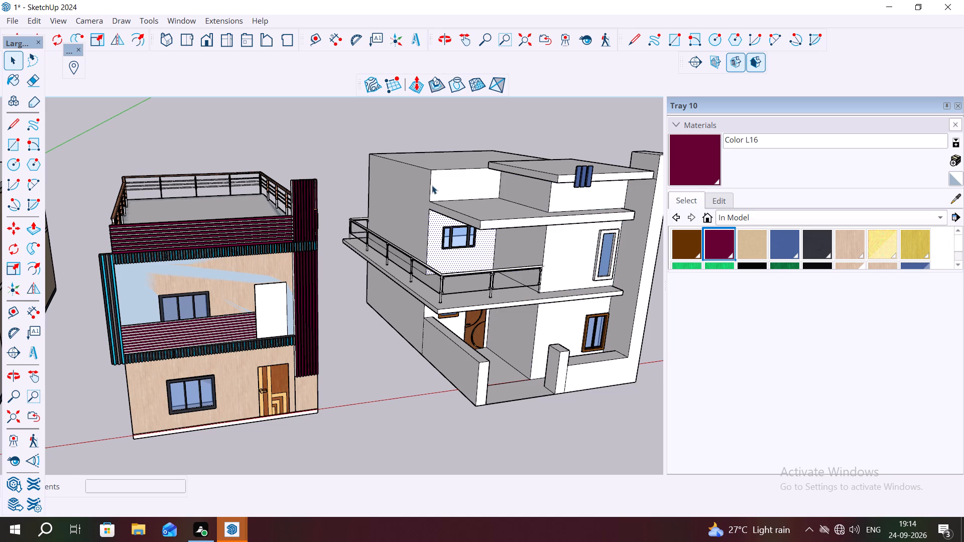
left_click(433, 184)
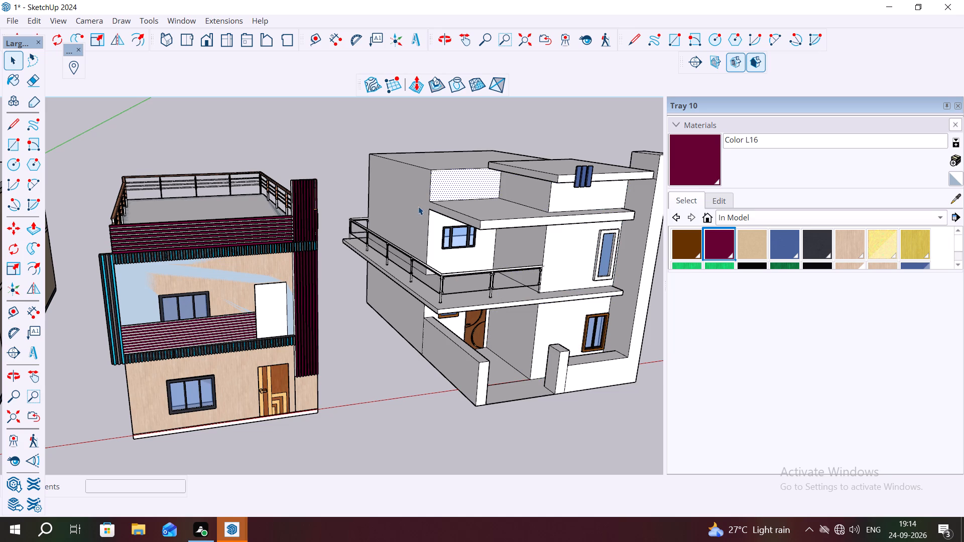
Examine the maroon-clad middle building's front, side and roof railing alongside the neighbouring buildings.
middle_click_drag(395, 205, 374, 241)
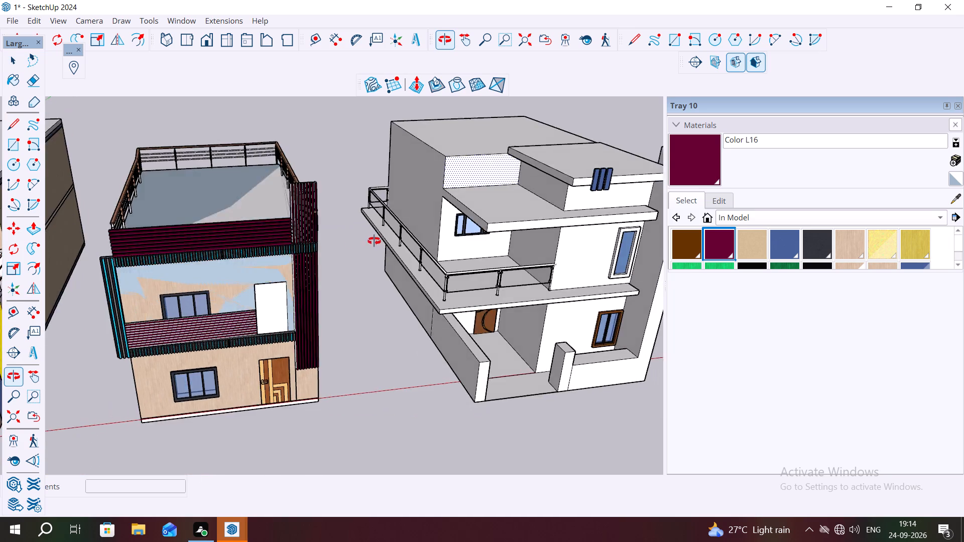
middle_click_drag(374, 241, 305, 232)
scroll(254, 312, "up", 4)
middle_click_drag(241, 313, 44, 193)
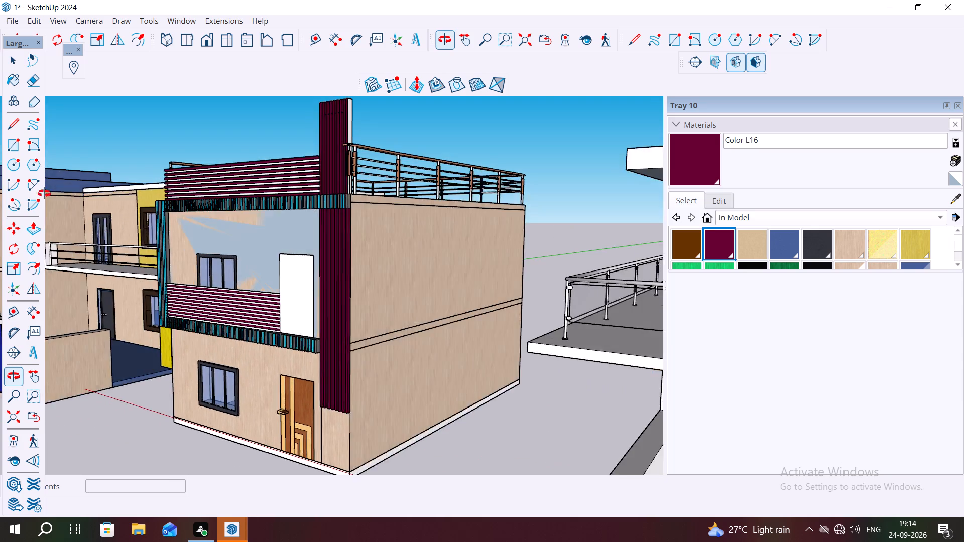
middle_click_drag(44, 193, 52, 183)
scroll(202, 280, "down", 2)
scroll(328, 276, "down", 2)
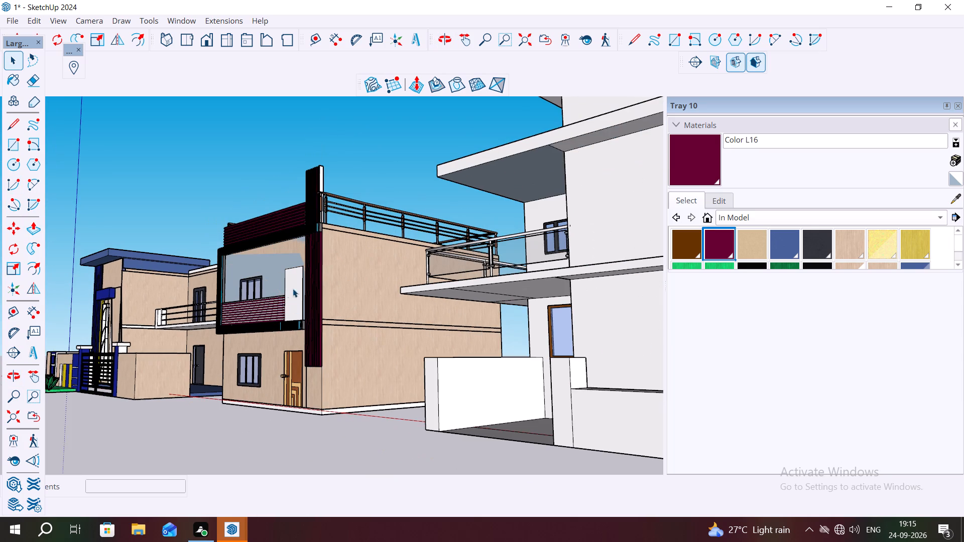
middle_click_drag(298, 289, 386, 280)
scroll(386, 280, "up", 1)
scroll(307, 314, "down", 2)
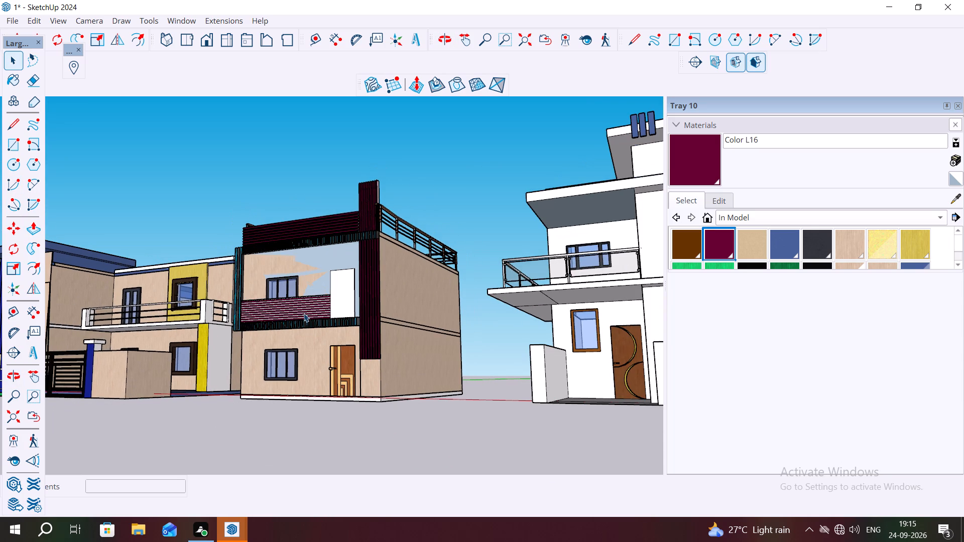
middle_click_drag(336, 269, 398, 365)
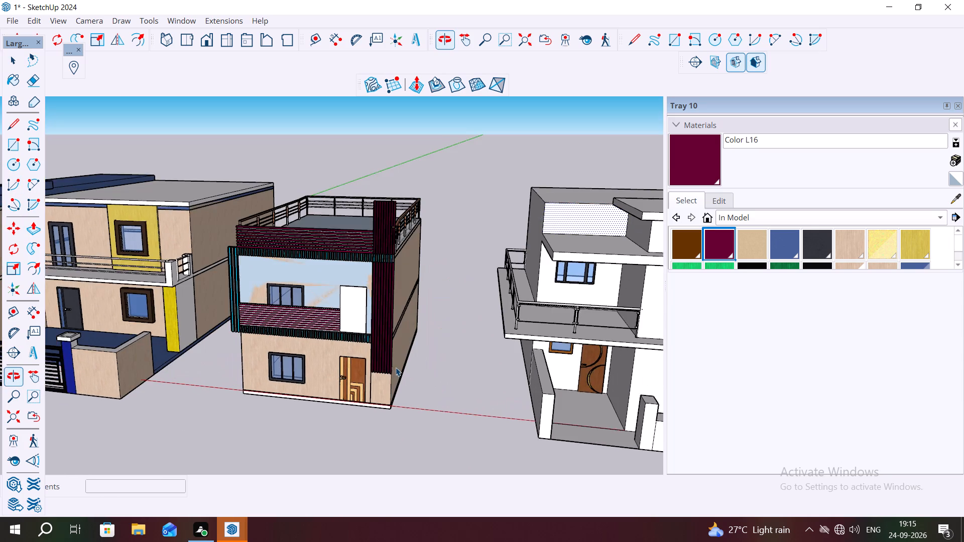
scroll(353, 210, "up", 3)
scroll(366, 243, "down", 1)
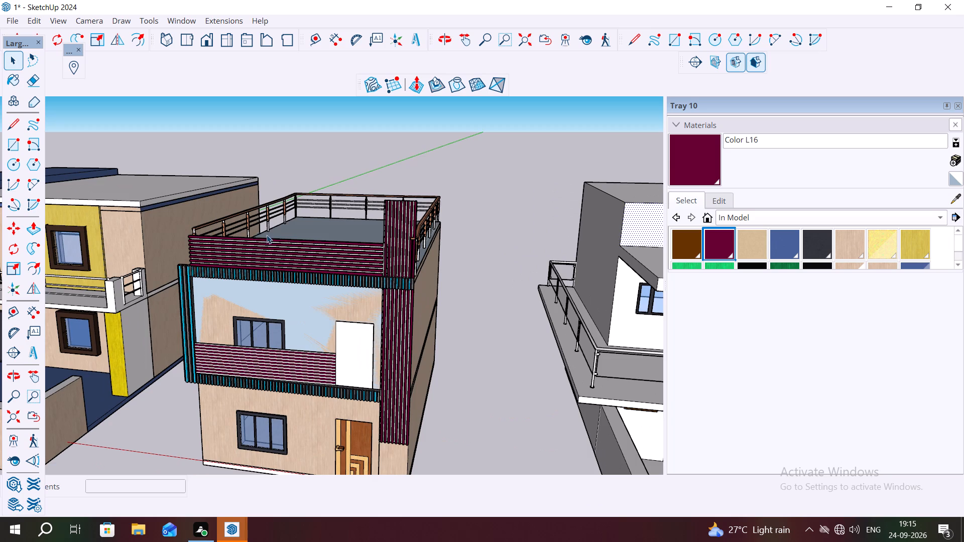
middle_click_drag(276, 239, 331, 242)
scroll(321, 253, "down", 8)
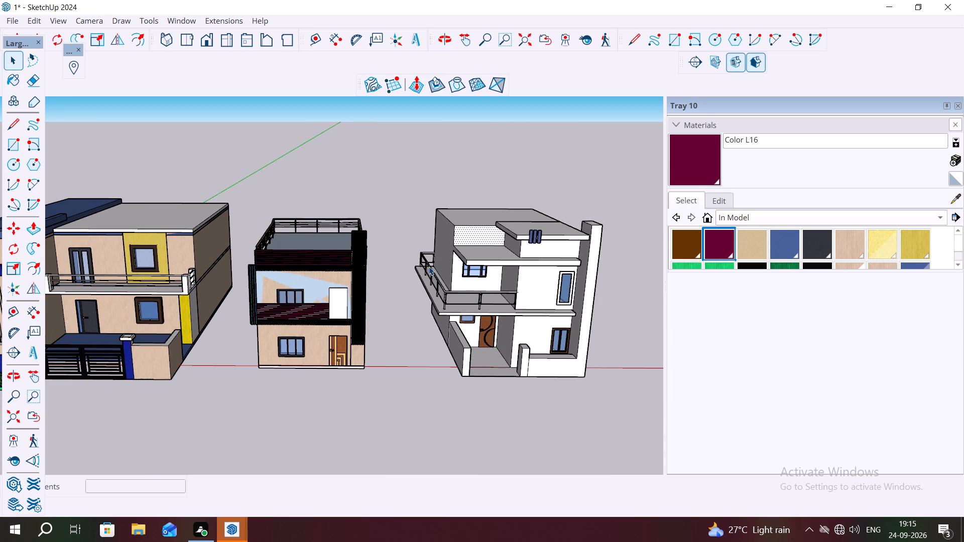
scroll(403, 263, "down", 3)
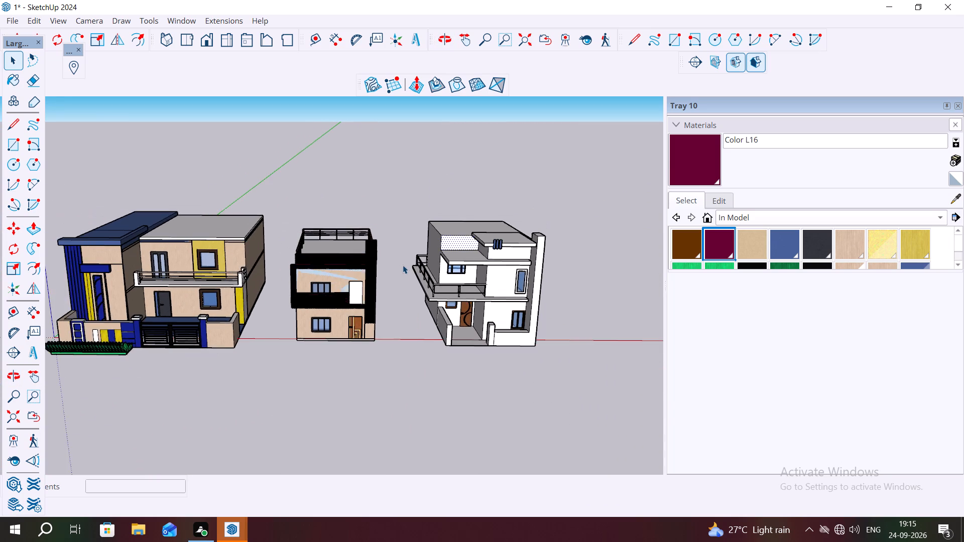
scroll(399, 267, "down", 2)
Delete the vertical seam line where the side boundary wall meets the white building's side wall.
scroll(437, 306, "up", 6)
middle_click_drag(429, 309, 463, 314)
scroll(446, 311, "up", 13)
middle_click_drag(420, 296, 466, 297)
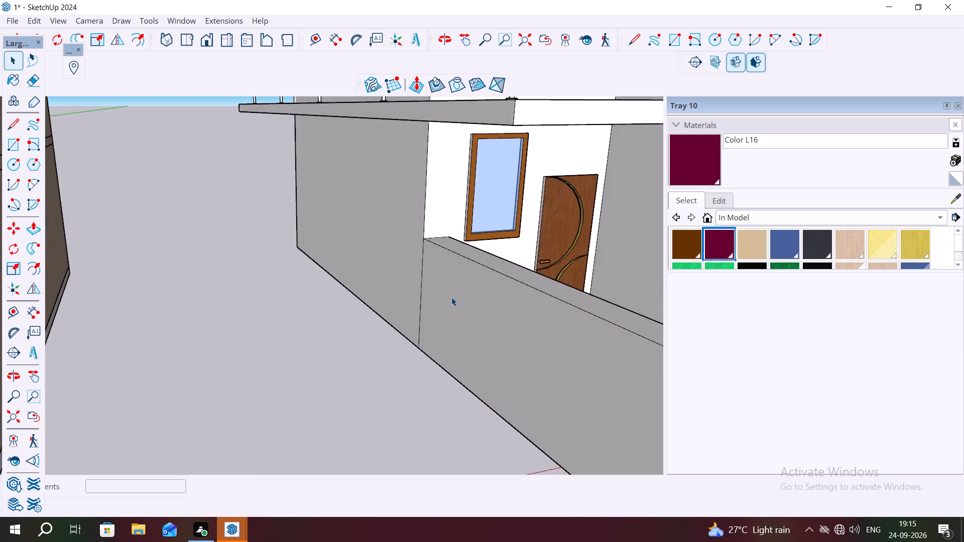
scroll(448, 296, "up", 2)
scroll(448, 296, "down", 1)
scroll(433, 291, "up", 4)
left_click(411, 286)
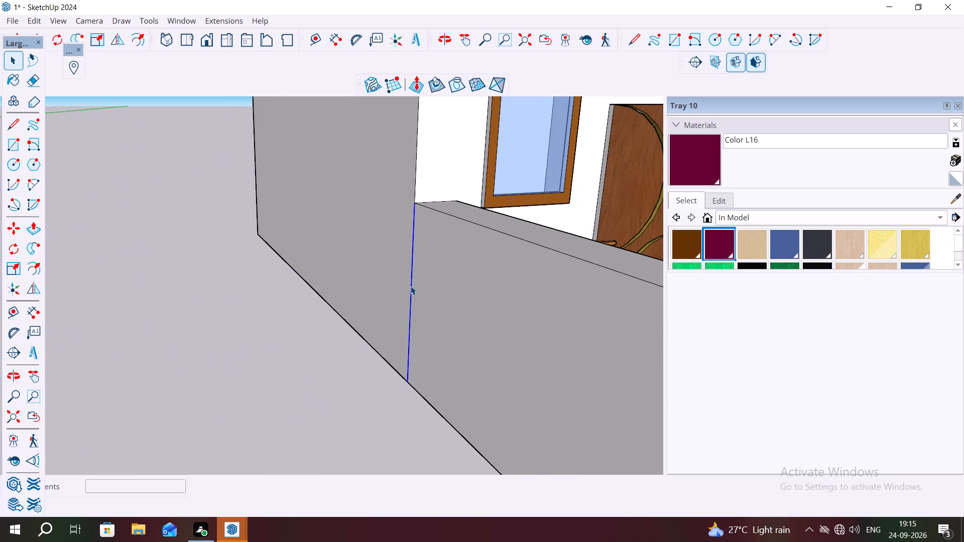
key("Delete")
scroll(412, 285, "down", 5)
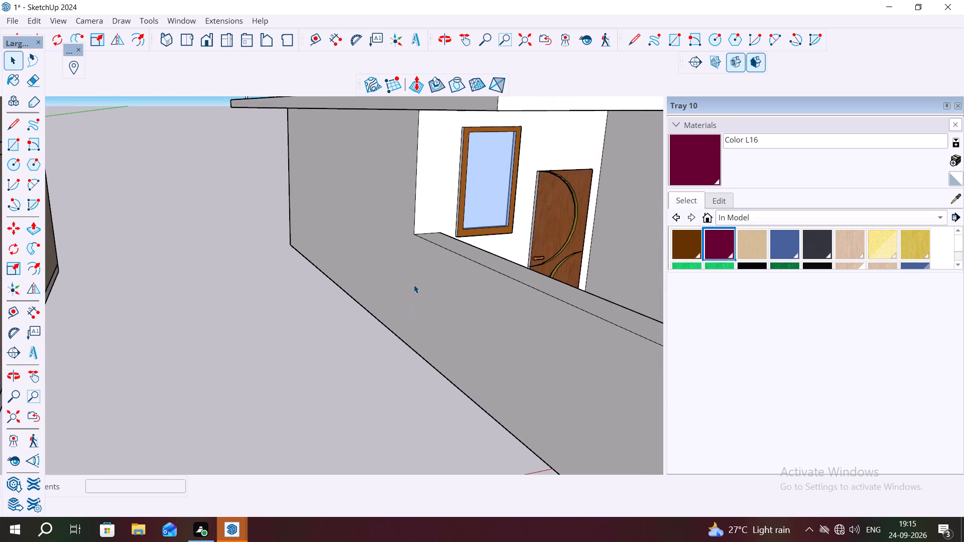
Delete the vertical seam line between the gate post and the low front boundary wall of the white building.
scroll(277, 276, "down", 13)
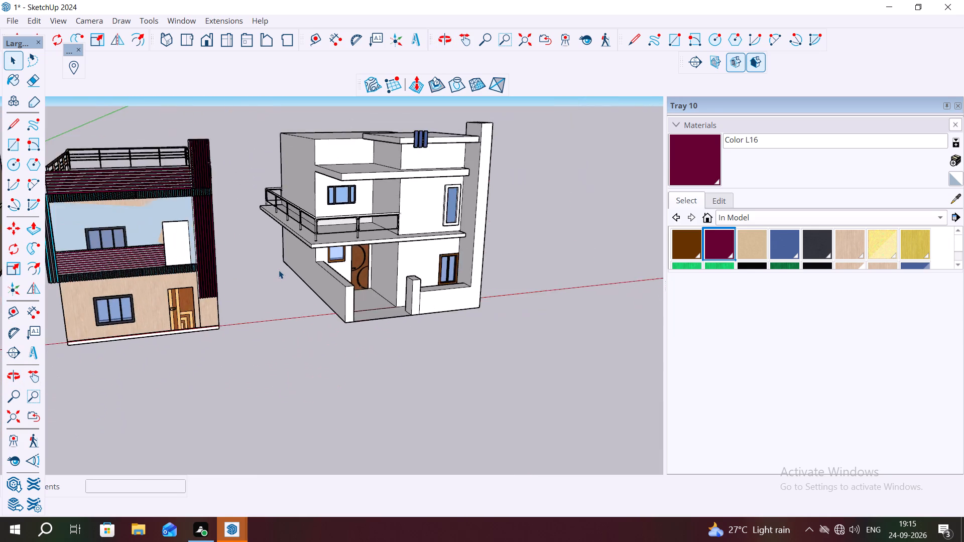
scroll(279, 270, "down", 11)
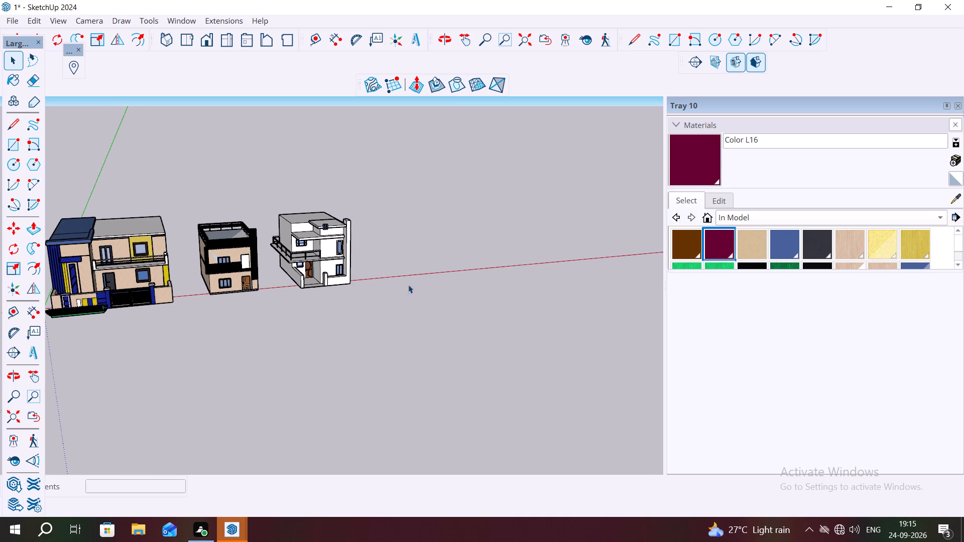
scroll(328, 274, "up", 12)
middle_click_drag(341, 282, 238, 277)
scroll(356, 284, "up", 10)
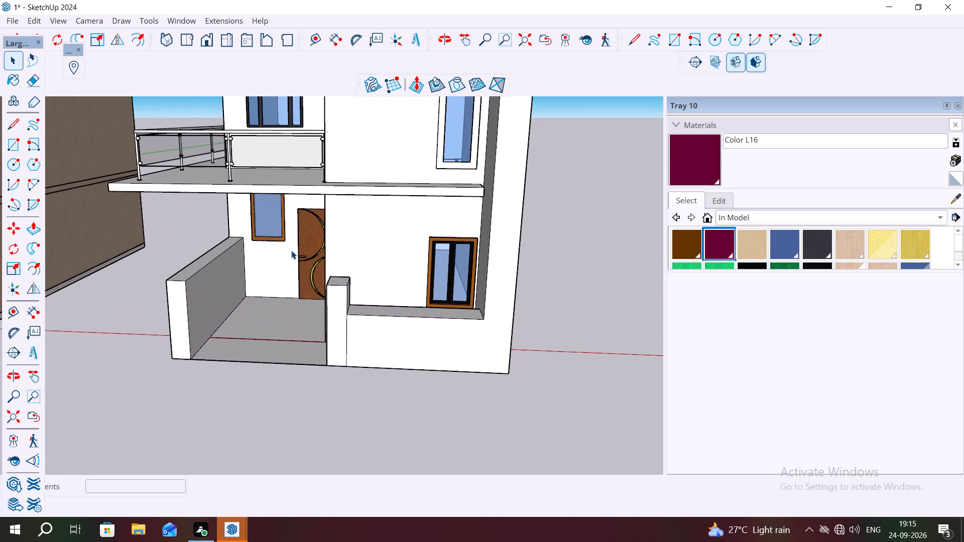
middle_click_drag(283, 250, 293, 327)
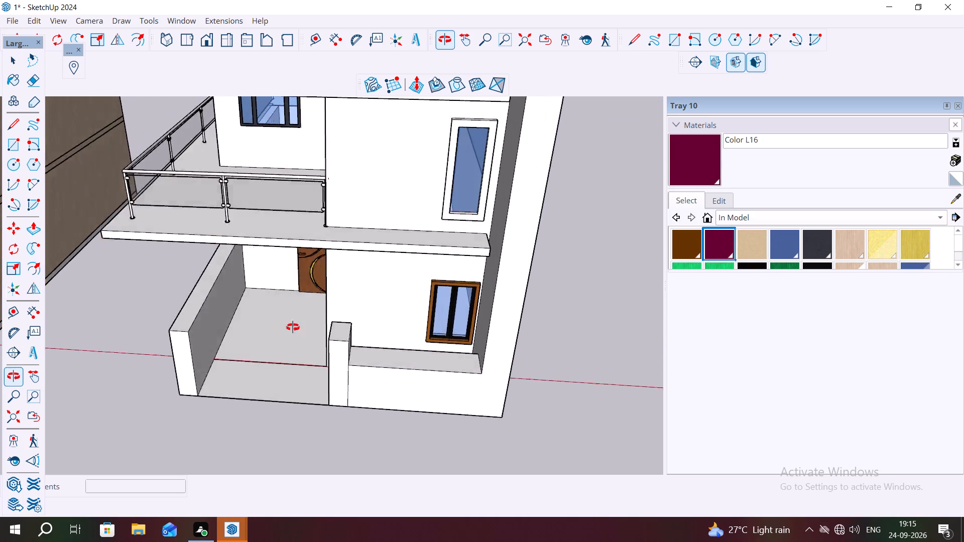
middle_click_drag(293, 327, 311, 340)
scroll(370, 416, "up", 2)
scroll(379, 413, "down", 1)
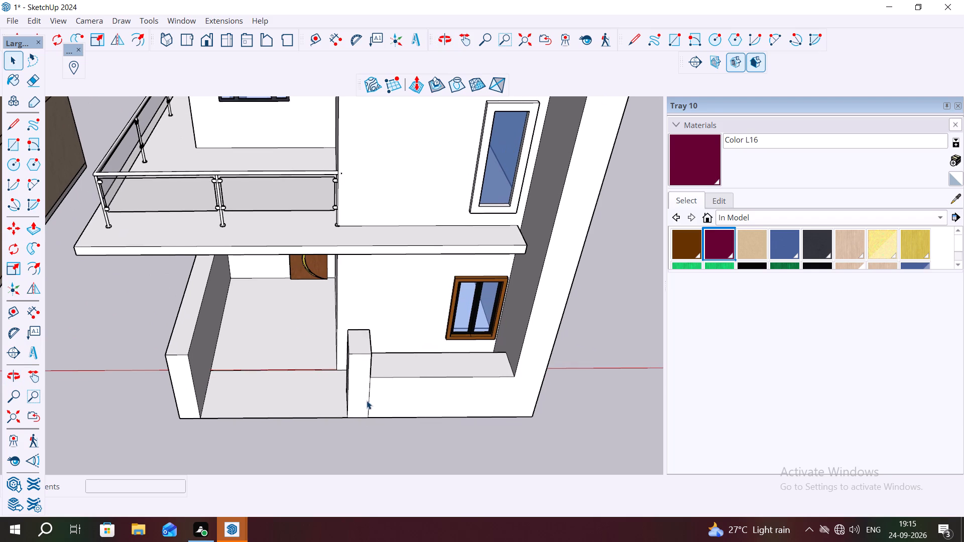
left_click(369, 401)
key("Delete")
Push the raised frame of the white building's tall upper-floor window back about 3 3/4", flush with the wall.
scroll(357, 391, "down", 2)
scroll(292, 351, "down", 4)
middle_click_drag(432, 350, 432, 350)
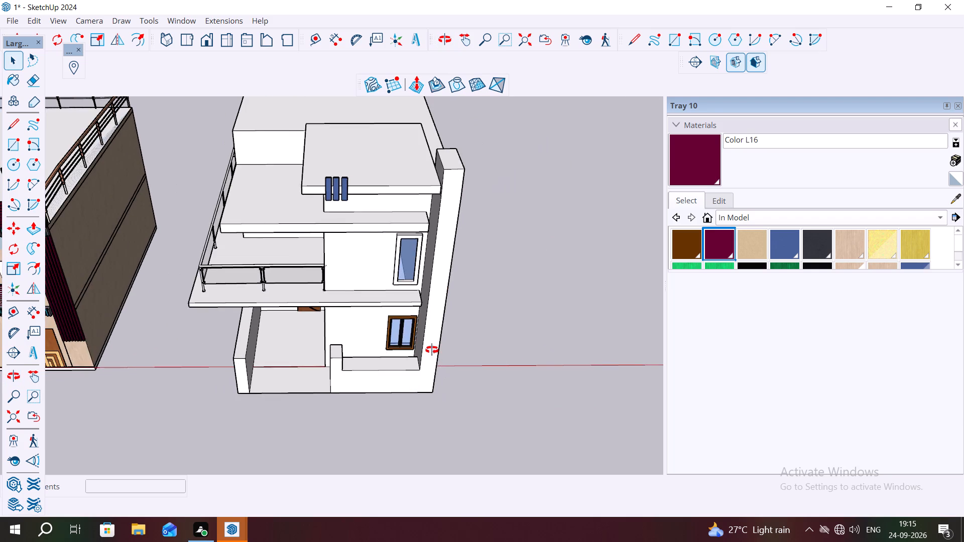
middle_click_drag(432, 350, 392, 314)
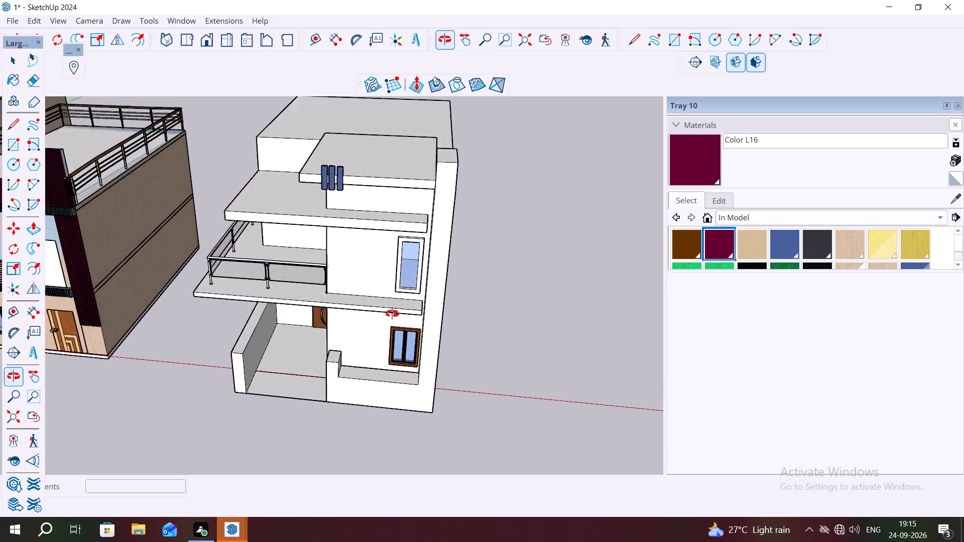
middle_click_drag(392, 314, 397, 302)
scroll(393, 244, "up", 9)
middle_click_drag(401, 252, 432, 256)
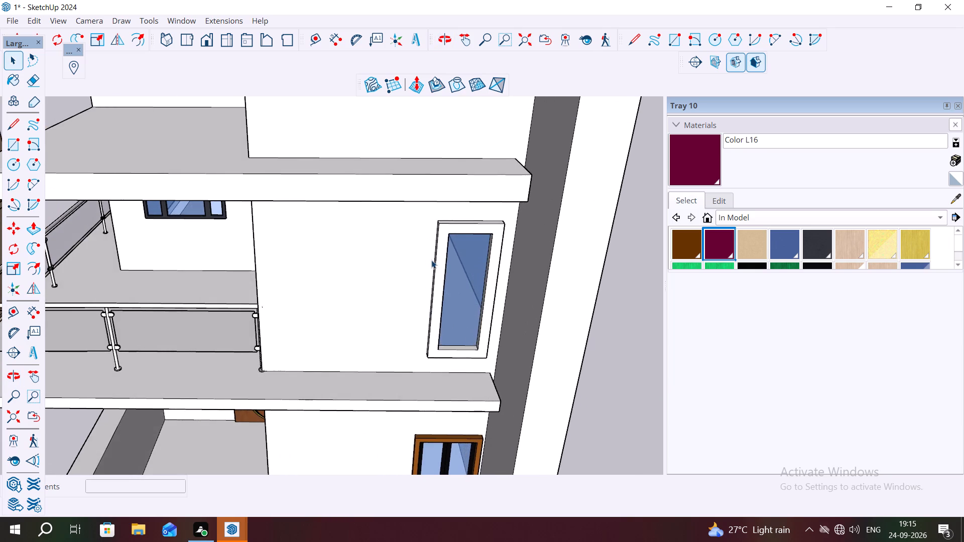
scroll(424, 262, "up", 7)
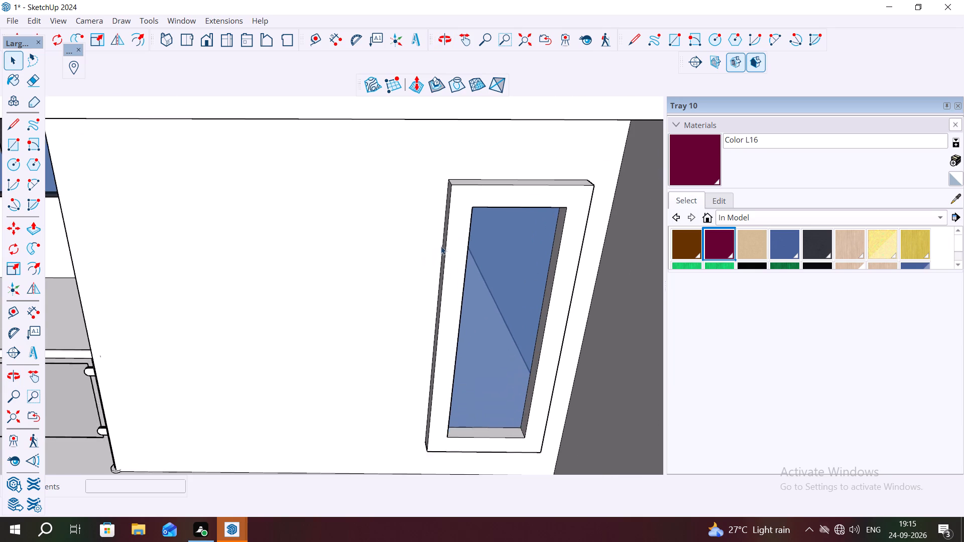
scroll(442, 243, "up", 1)
left_click(458, 253)
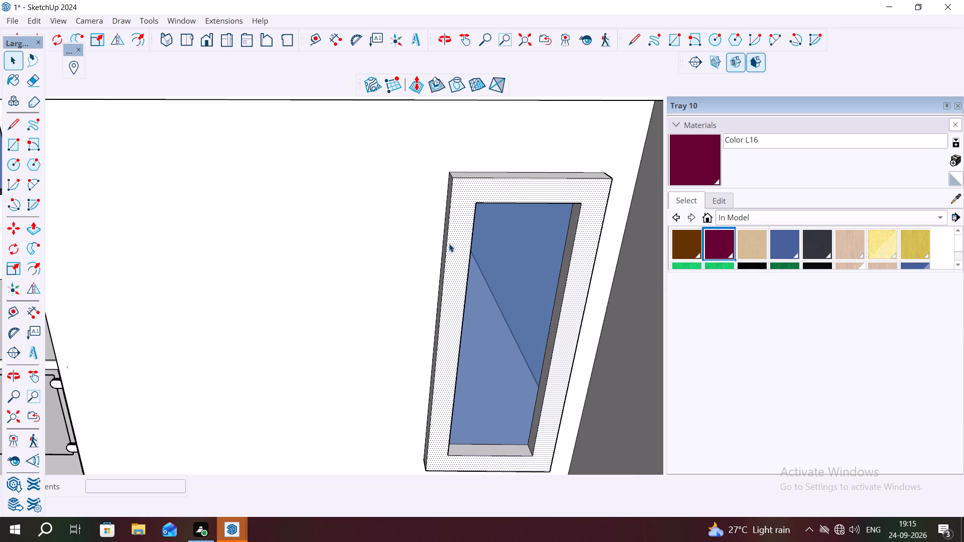
key("p")
left_click(455, 246)
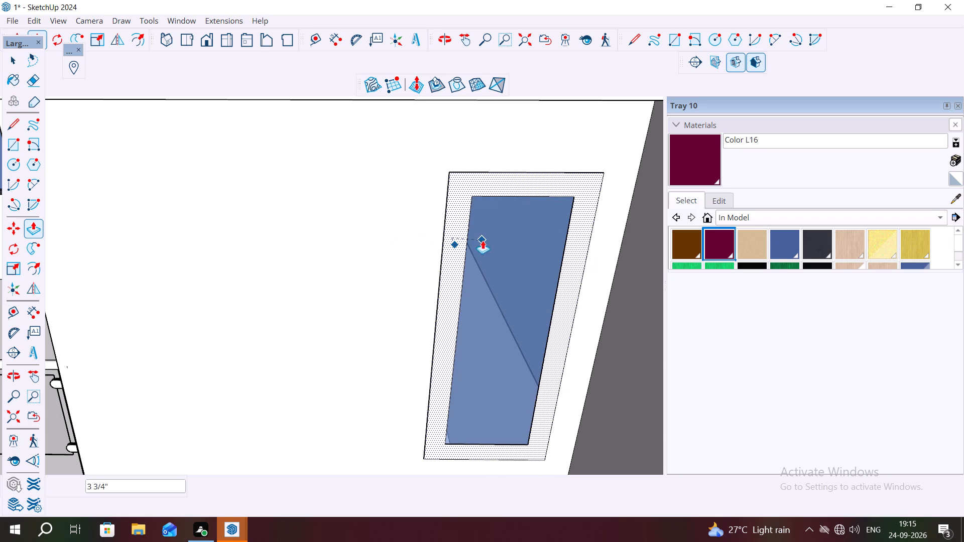
left_click(492, 237)
key("Escape")
key("space")
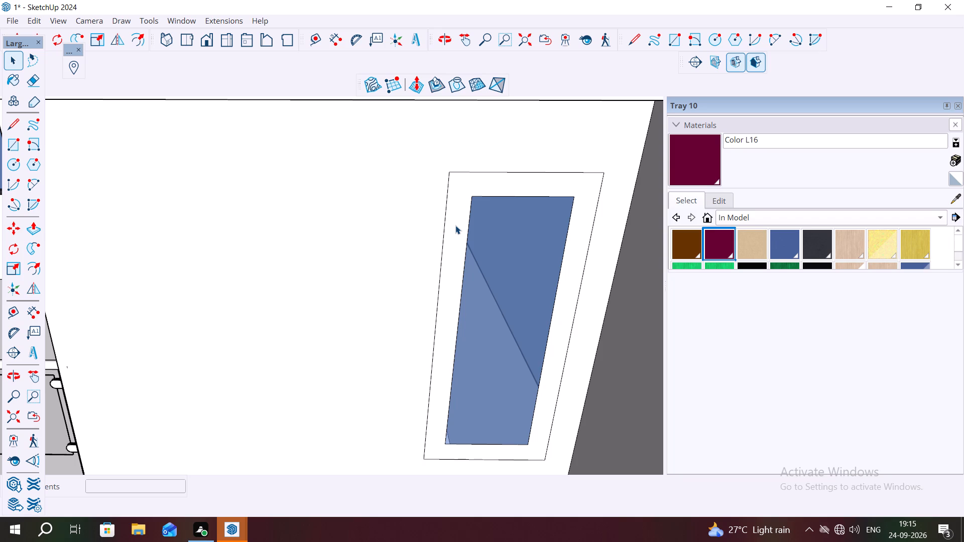
Offset the tall upper-floor window frame's outer outline inward by about 2 7/8".
key("f")
left_click(449, 221)
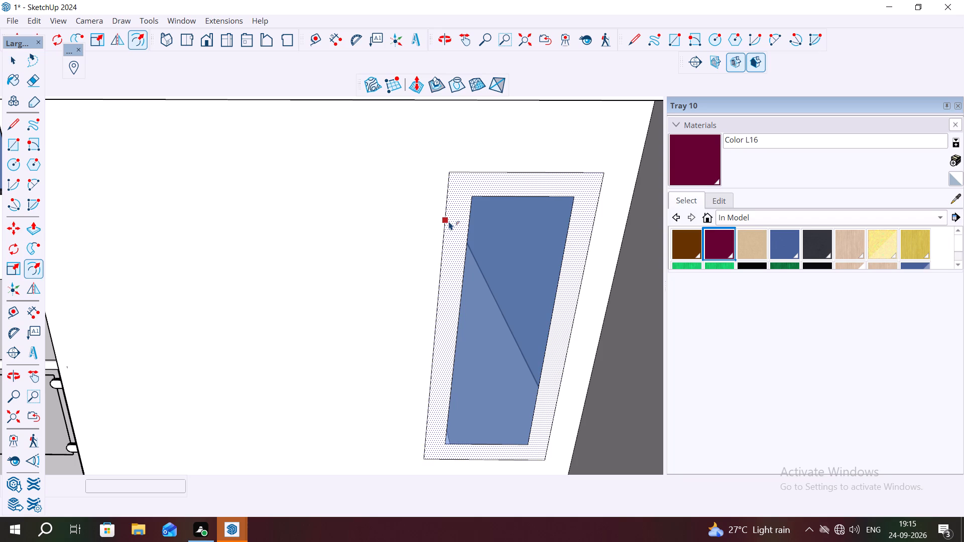
left_click(460, 222)
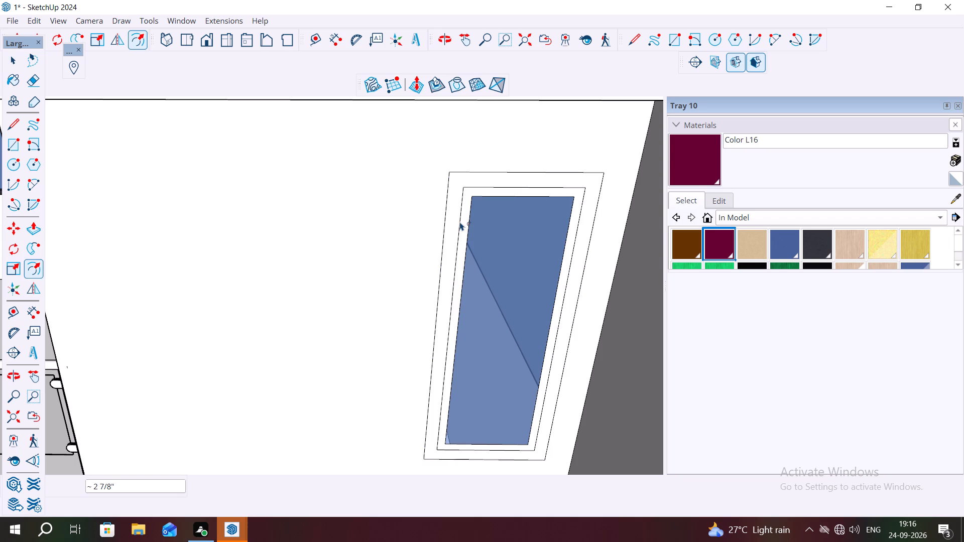
key("Escape")
Extrude the inner frame band of the tall upper-floor window outward by 1".
left_click(463, 229)
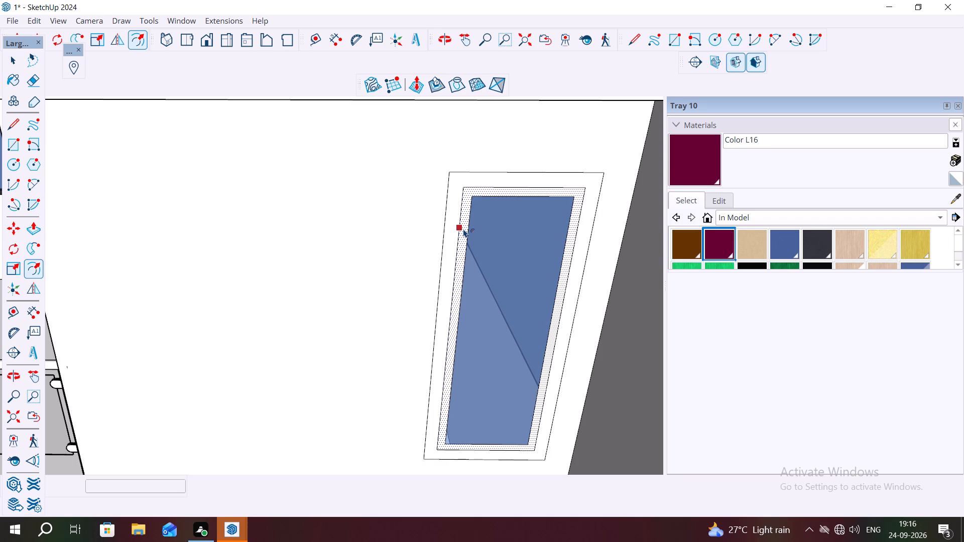
key("p")
left_click(461, 229)
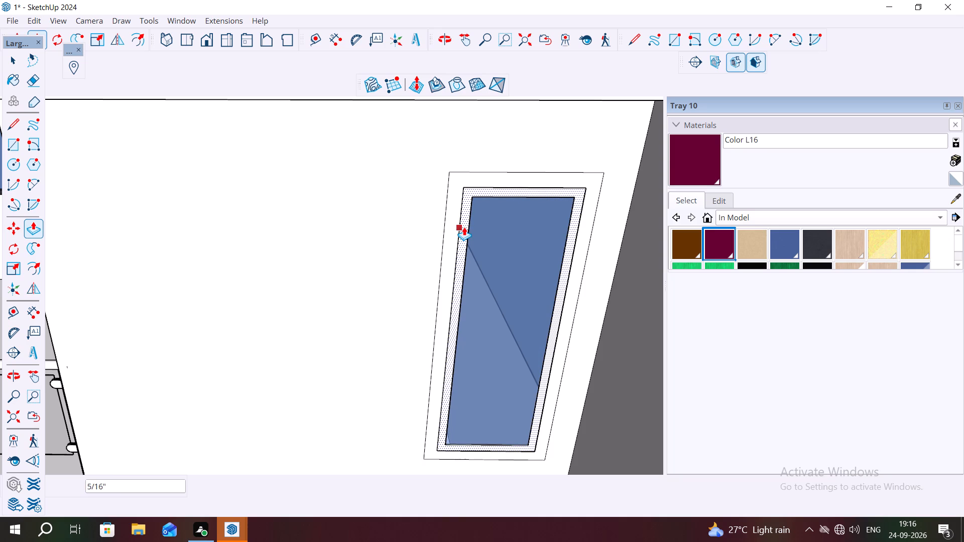
key("1")
key("shift+quotedbl")
key("Return")
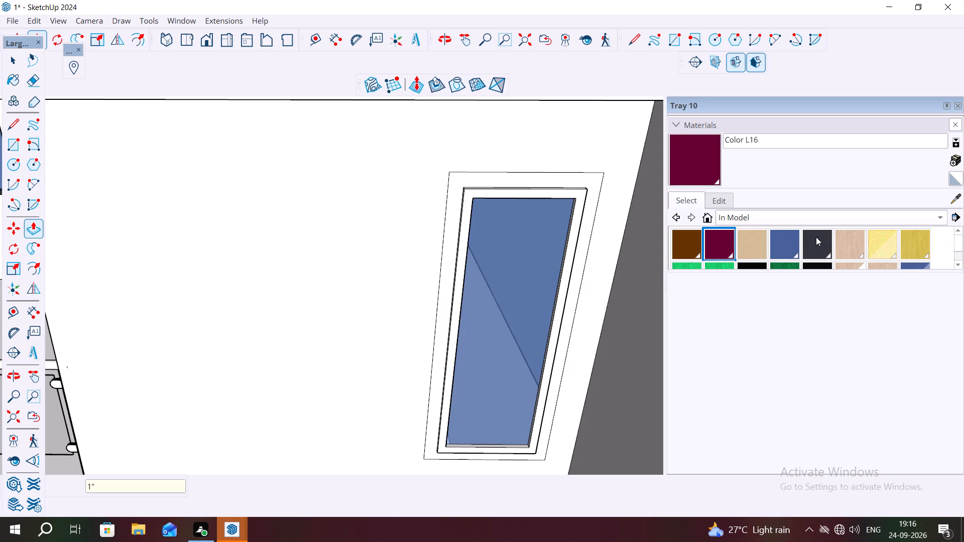
Paint the tall window frame's front face and its outer top and left edges with the black Material12.
scroll(756, 255, "down", 2)
left_click(754, 248)
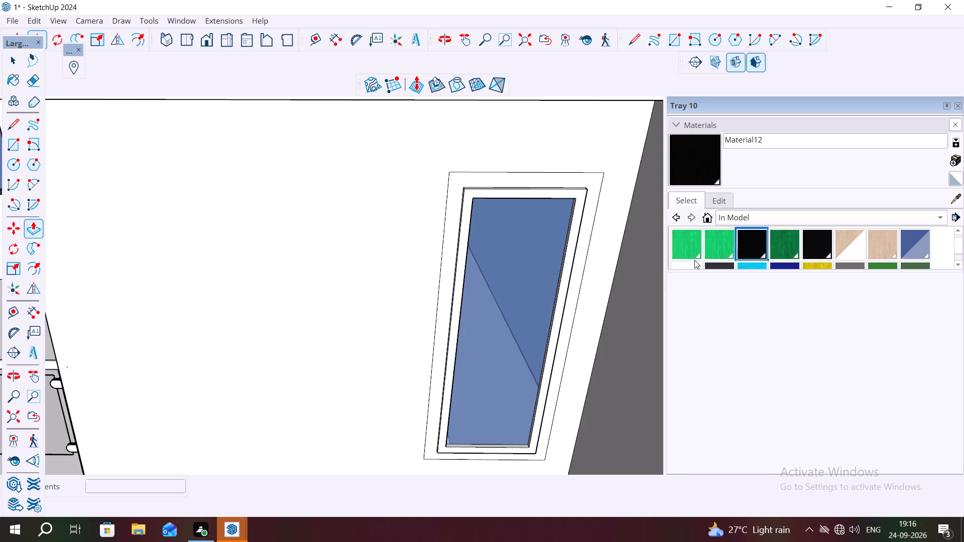
left_click(568, 263)
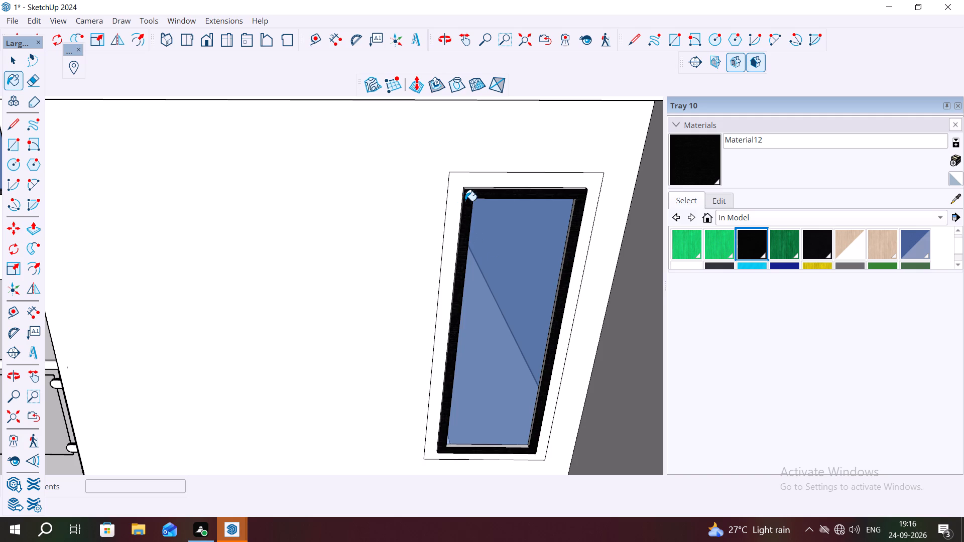
scroll(479, 175, "up", 4)
middle_click_drag(486, 190, 515, 280)
scroll(454, 206, "up", 4)
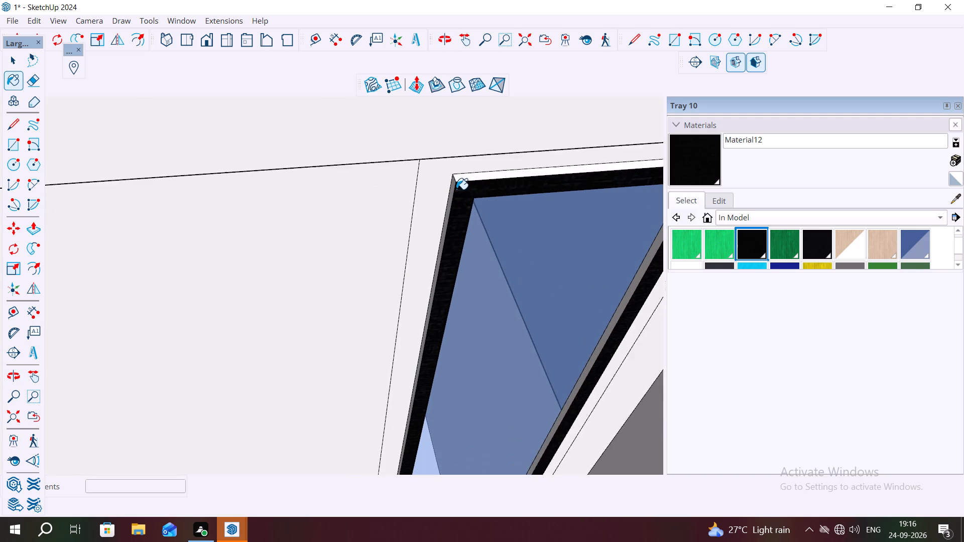
scroll(456, 189, "up", 2)
left_click(479, 177)
left_click(446, 207)
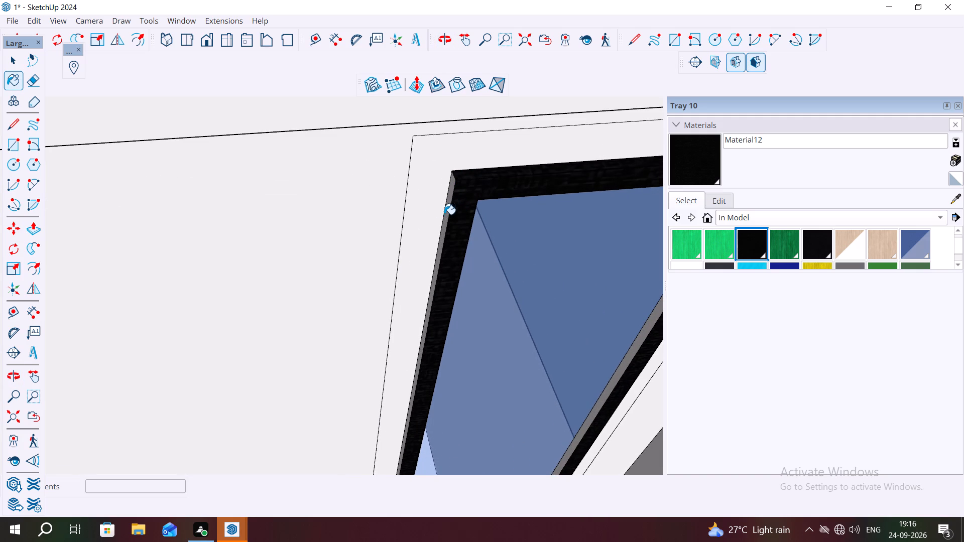
scroll(432, 211, "up", 3)
left_click(450, 214)
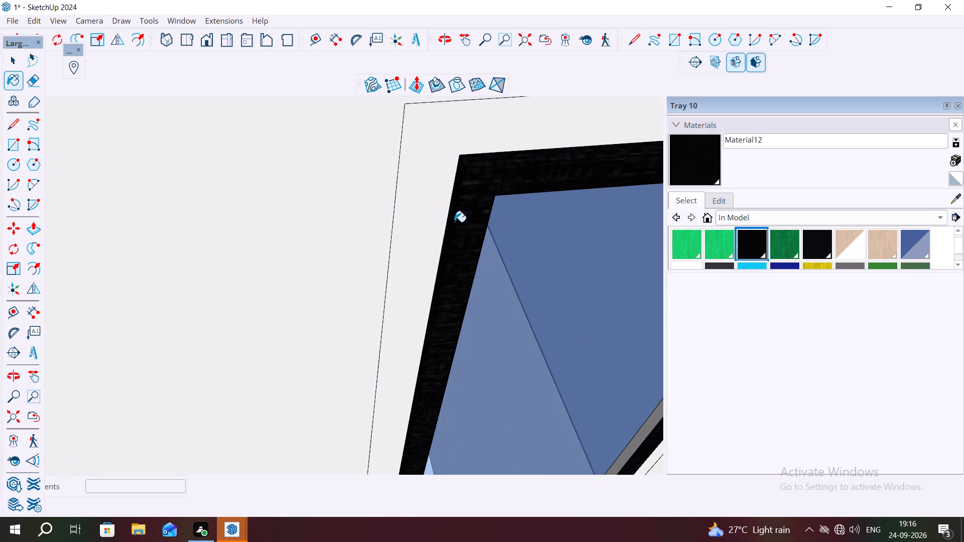
Paint the outer right edge of the tall window frame with black Material12.
scroll(446, 222, "down", 13)
middle_click_drag(534, 223, 455, 188)
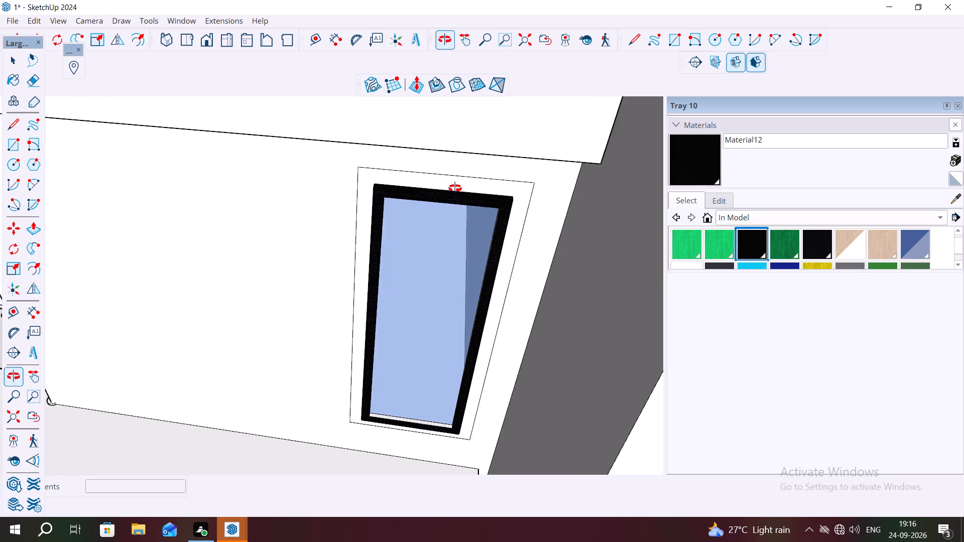
middle_click_drag(455, 188, 446, 183)
scroll(511, 280, "up", 5)
middle_click_drag(477, 273, 358, 211)
scroll(396, 217, "down", 1)
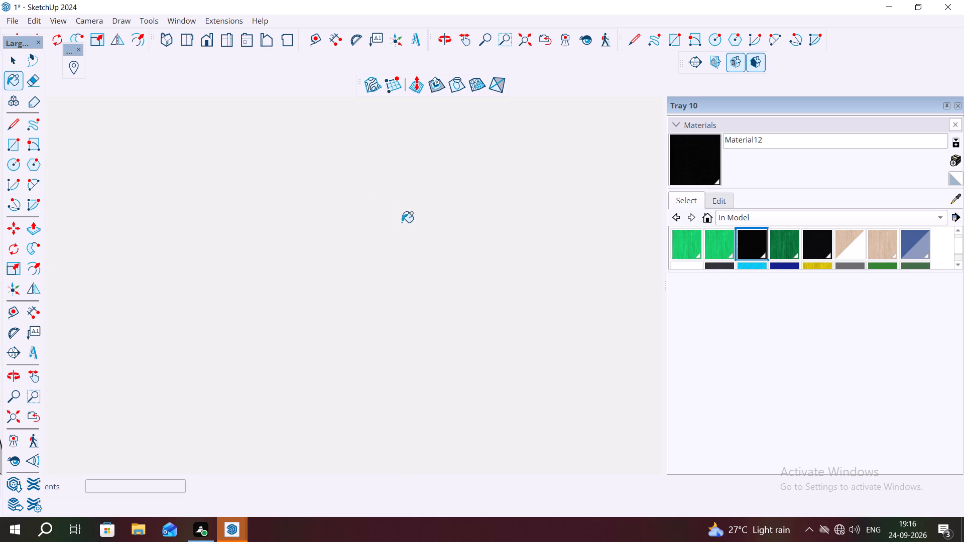
scroll(407, 226, "down", 20)
scroll(407, 226, "down", 6)
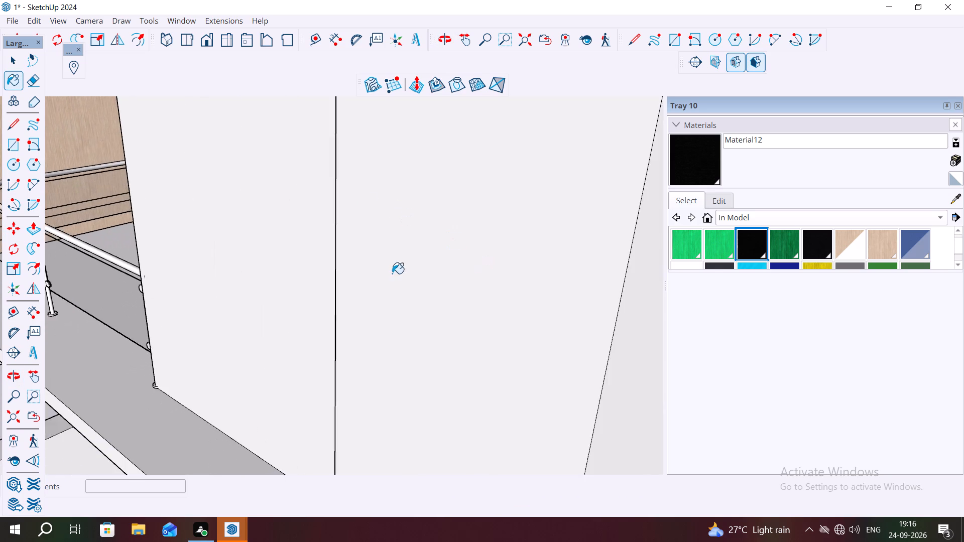
scroll(392, 274, "down", 7)
middle_click_drag(227, 278, 439, 291)
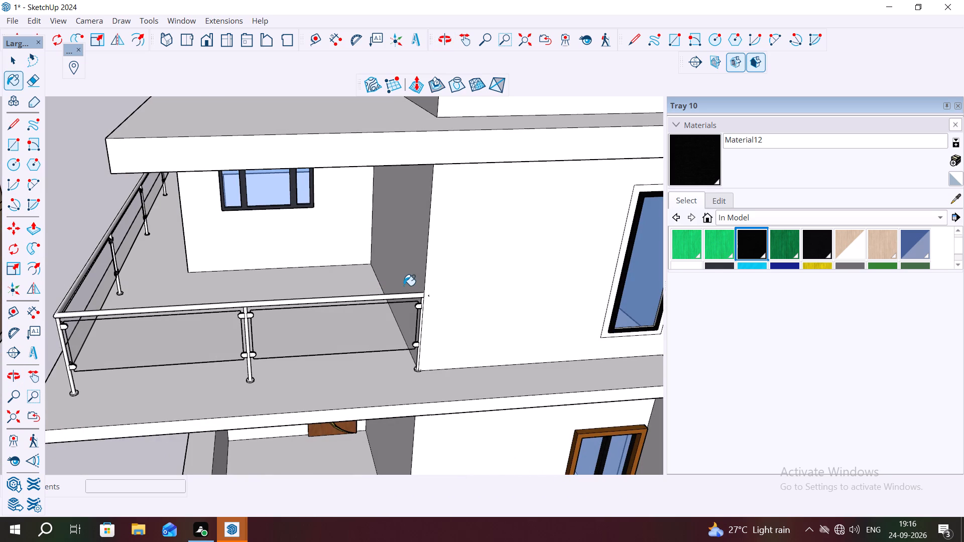
scroll(419, 279, "down", 5)
middle_click_drag(493, 300, 454, 302)
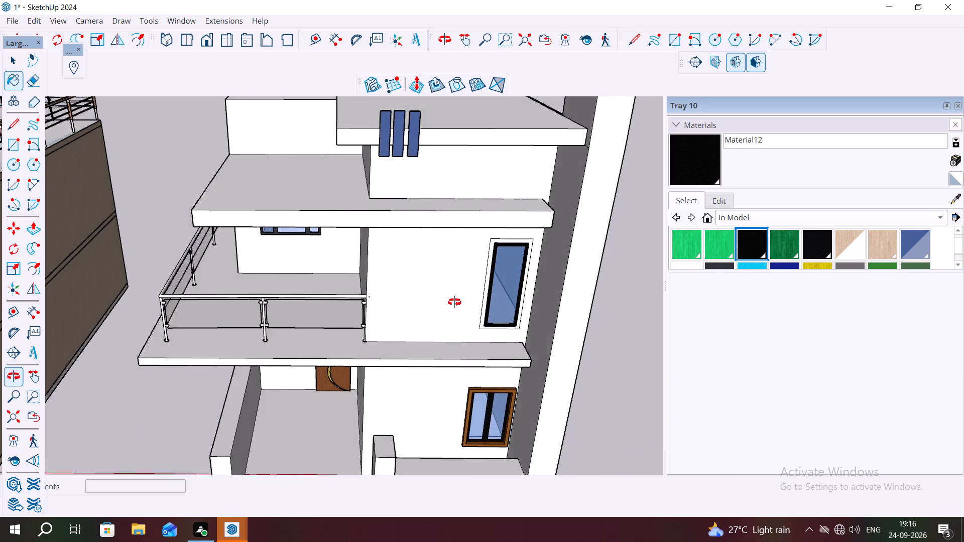
middle_click_drag(454, 302, 411, 279)
scroll(514, 272, "up", 7)
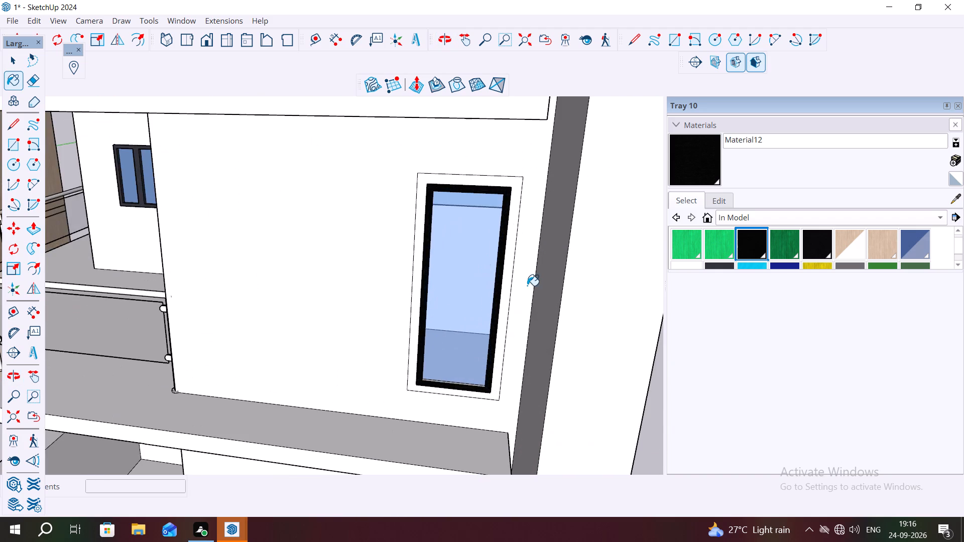
scroll(527, 286, "up", 2)
middle_click_drag(528, 285, 495, 276)
scroll(425, 260, "up", 6)
scroll(495, 283, "up", 5)
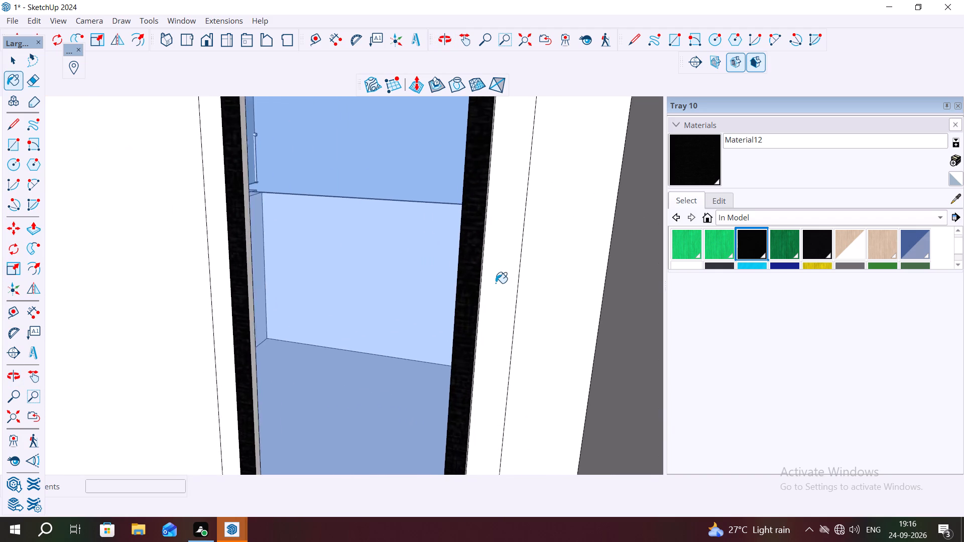
scroll(496, 283, "up", 16)
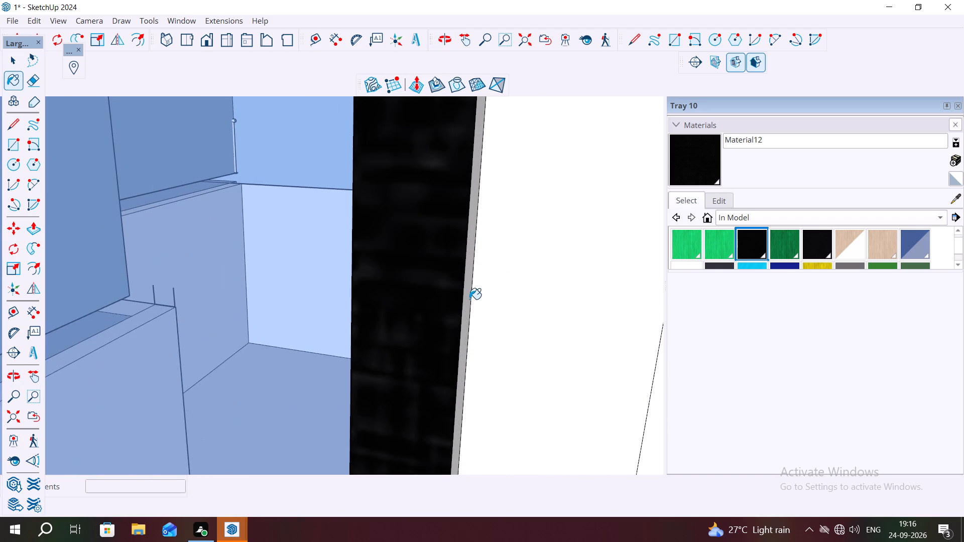
left_click(469, 299)
Paint the left and right inner side faces of the tall window frame with black Material12.
scroll(466, 301, "down", 13)
scroll(598, 280, "up", 1)
scroll(600, 282, "down", 9)
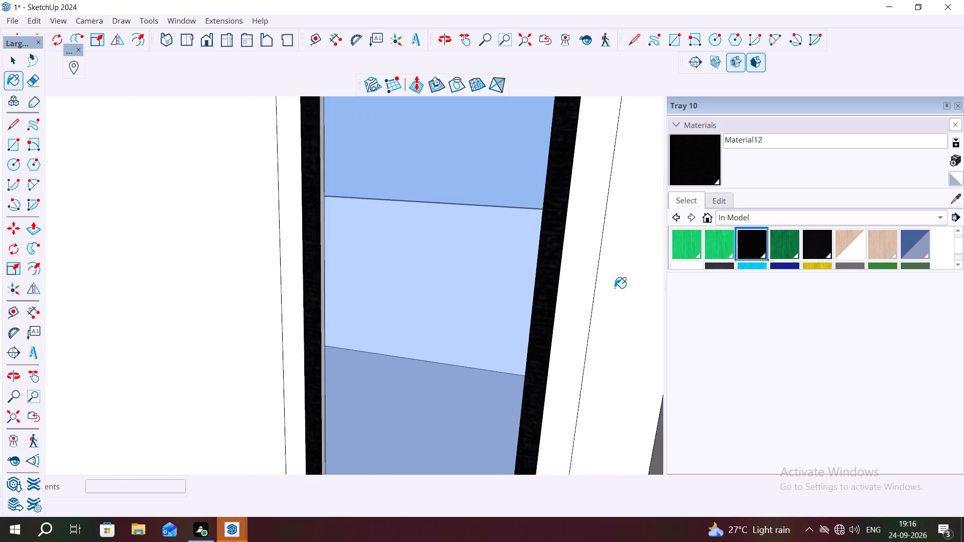
scroll(608, 294, "down", 4)
scroll(442, 325, "up", 16)
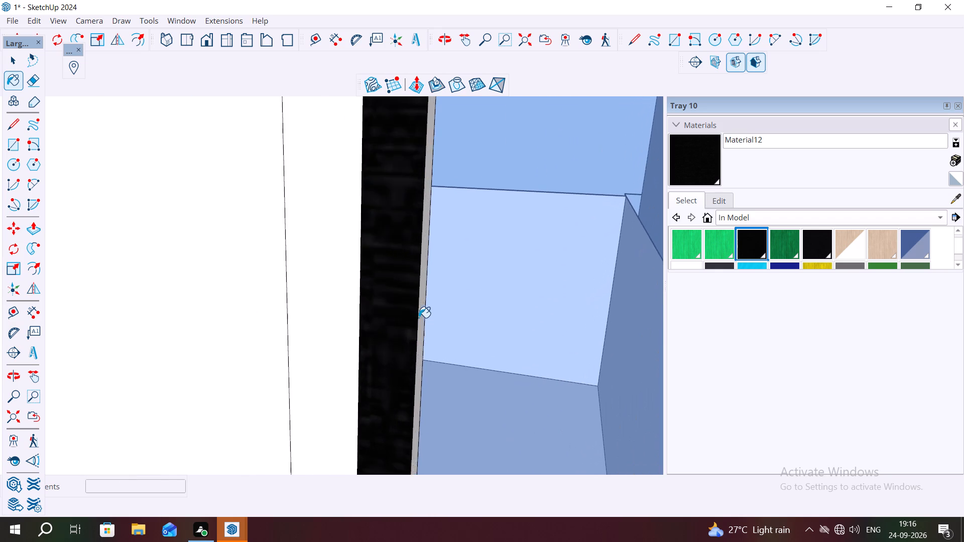
scroll(419, 318, "up", 4)
left_click(422, 317)
scroll(417, 314, "down", 11)
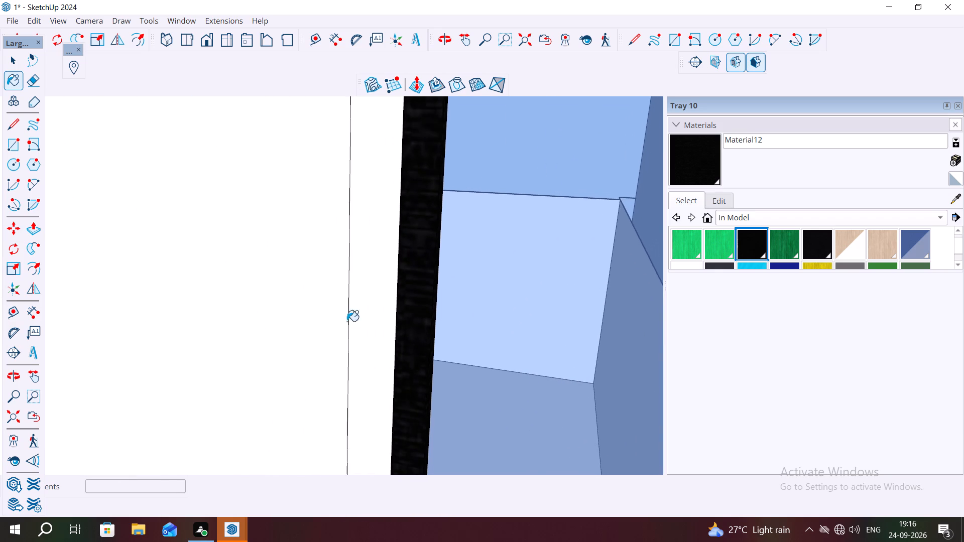
scroll(347, 321, "down", 11)
middle_click_drag(390, 301, 459, 317)
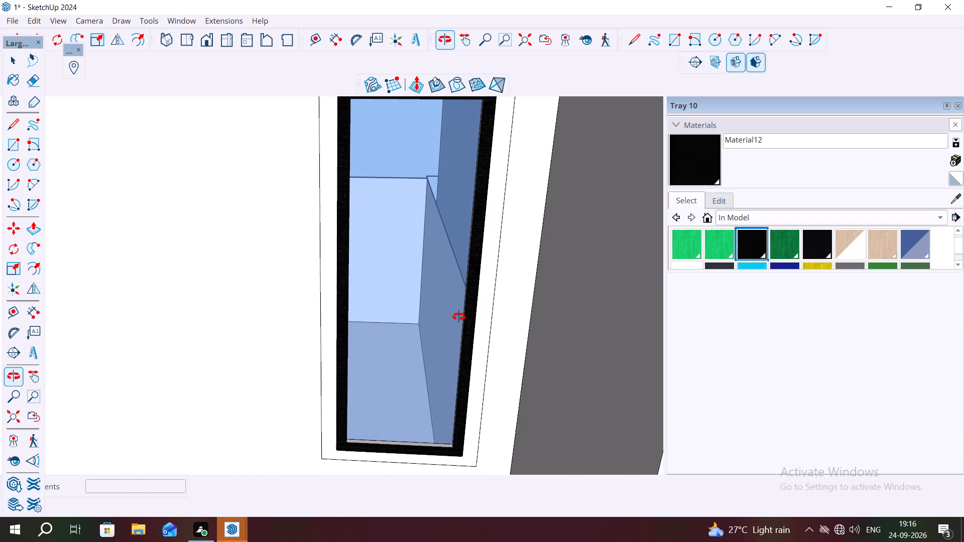
middle_click_drag(459, 317, 468, 320)
scroll(474, 316, "up", 9)
middle_click_drag(449, 308, 477, 313)
scroll(472, 312, "up", 2)
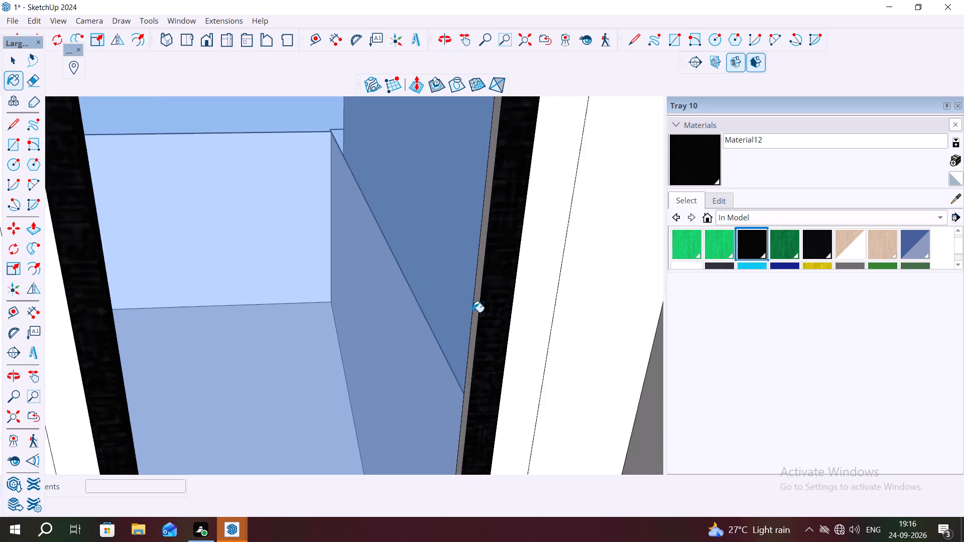
scroll(472, 312, "up", 6)
left_click(479, 308)
Paint the bottom and top inner faces of the tall window frame with black Material12.
scroll(477, 307, "down", 8)
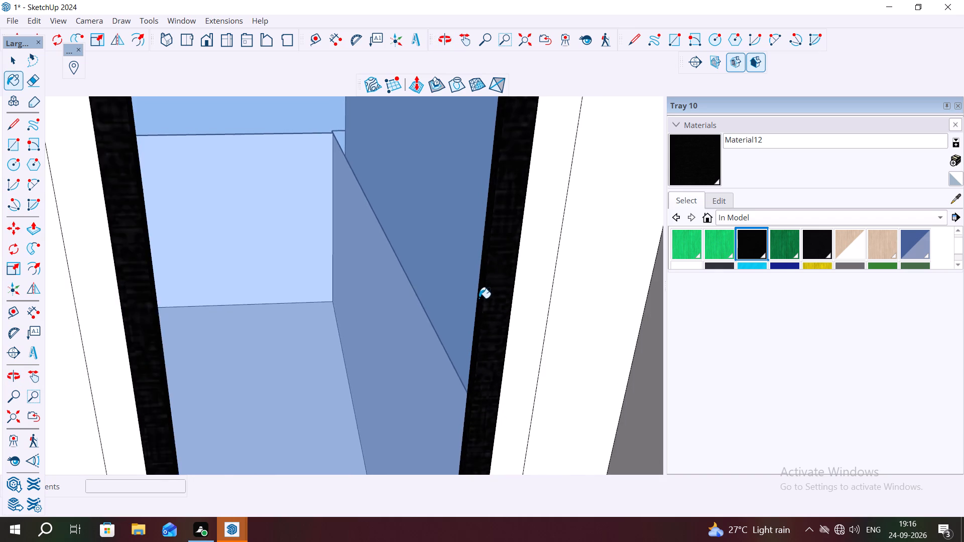
scroll(479, 298, "down", 2)
scroll(477, 300, "up", 1)
scroll(477, 300, "down", 3)
scroll(454, 330, "up", 1)
scroll(449, 345, "down", 11)
scroll(402, 433, "up", 16)
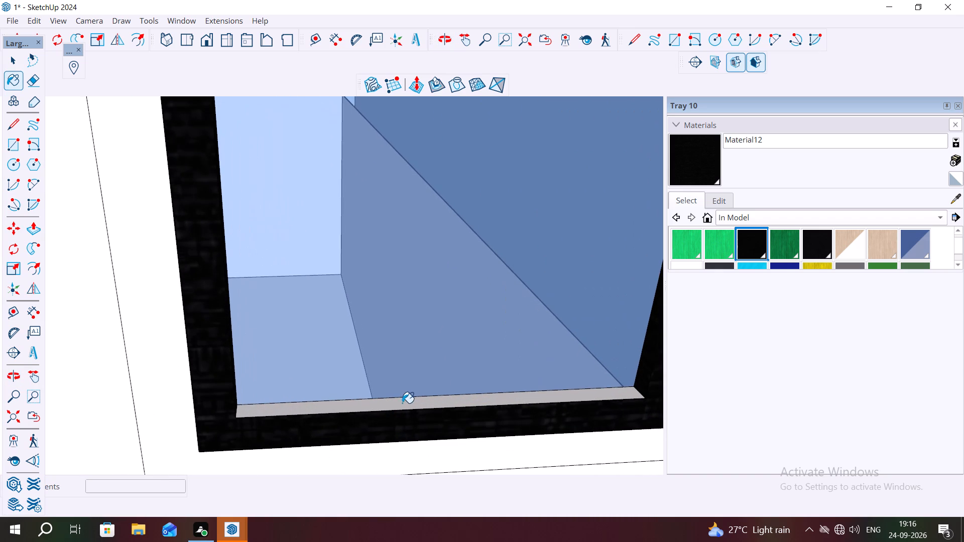
left_click(402, 403)
scroll(406, 405, "down", 18)
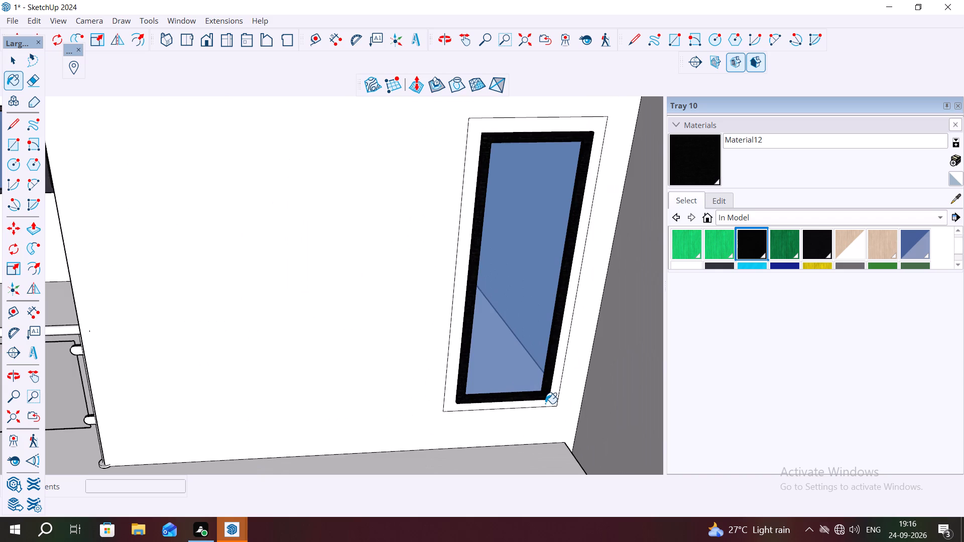
scroll(545, 403, "down", 3)
scroll(522, 219, "up", 16)
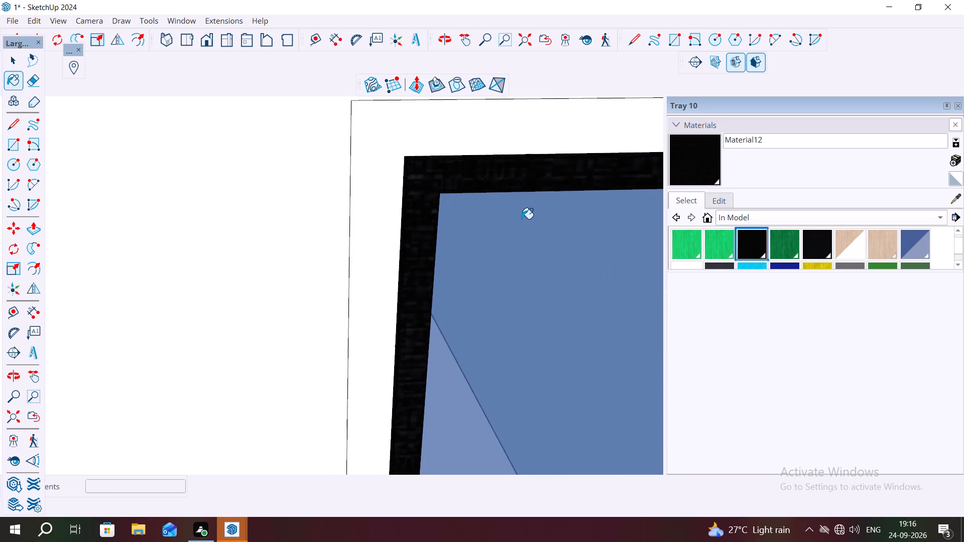
scroll(522, 219, "up", 1)
middle_click_drag(517, 206, 507, 119)
middle_click_drag(513, 208, 514, 205)
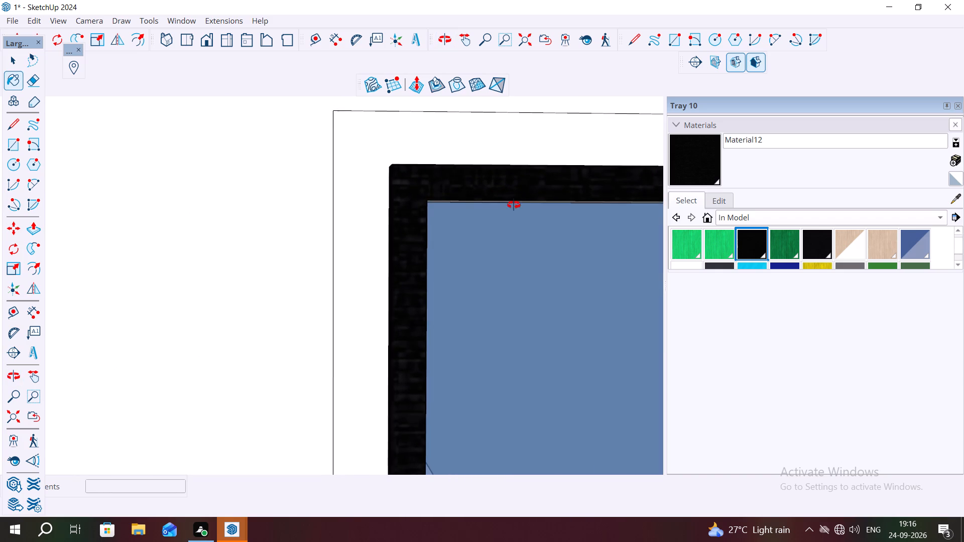
middle_click_drag(514, 205, 474, 112)
scroll(501, 208, "up", 7)
left_click(505, 201)
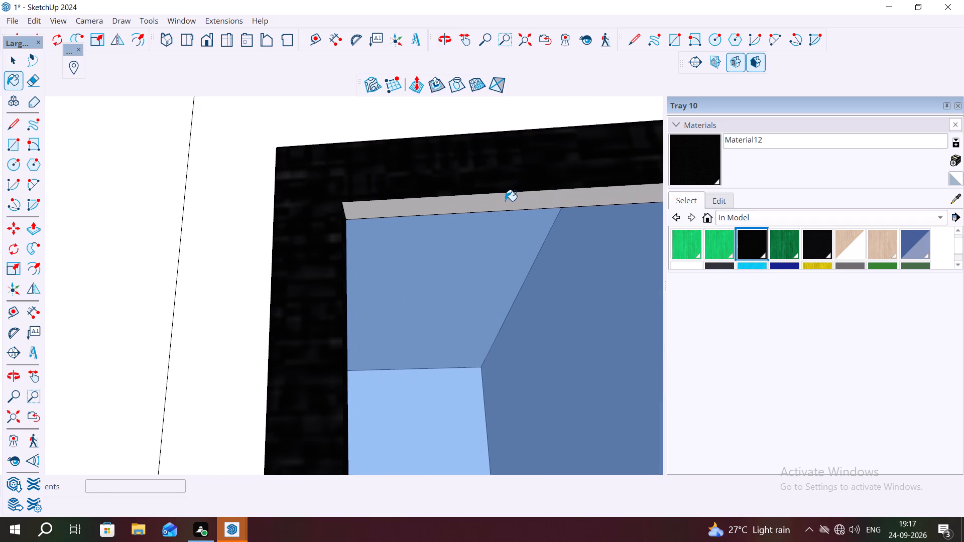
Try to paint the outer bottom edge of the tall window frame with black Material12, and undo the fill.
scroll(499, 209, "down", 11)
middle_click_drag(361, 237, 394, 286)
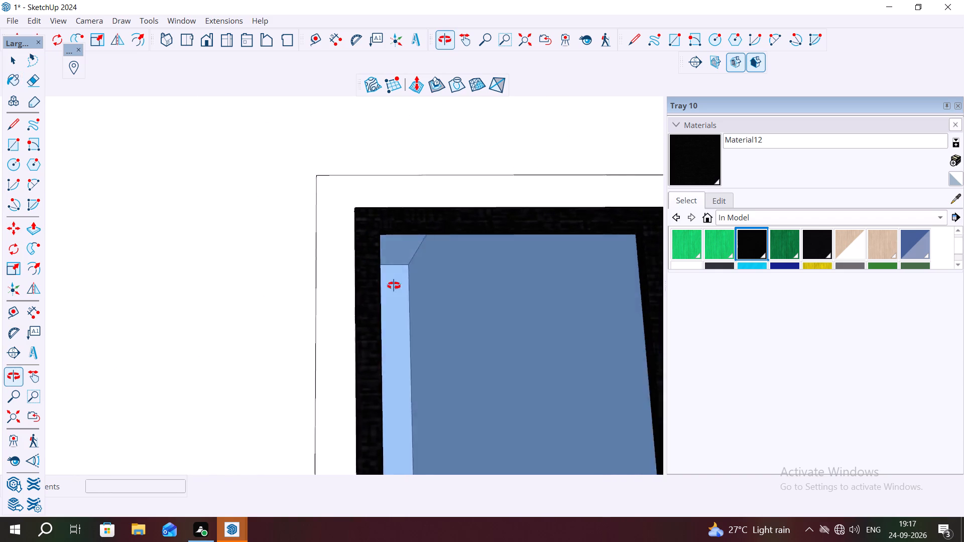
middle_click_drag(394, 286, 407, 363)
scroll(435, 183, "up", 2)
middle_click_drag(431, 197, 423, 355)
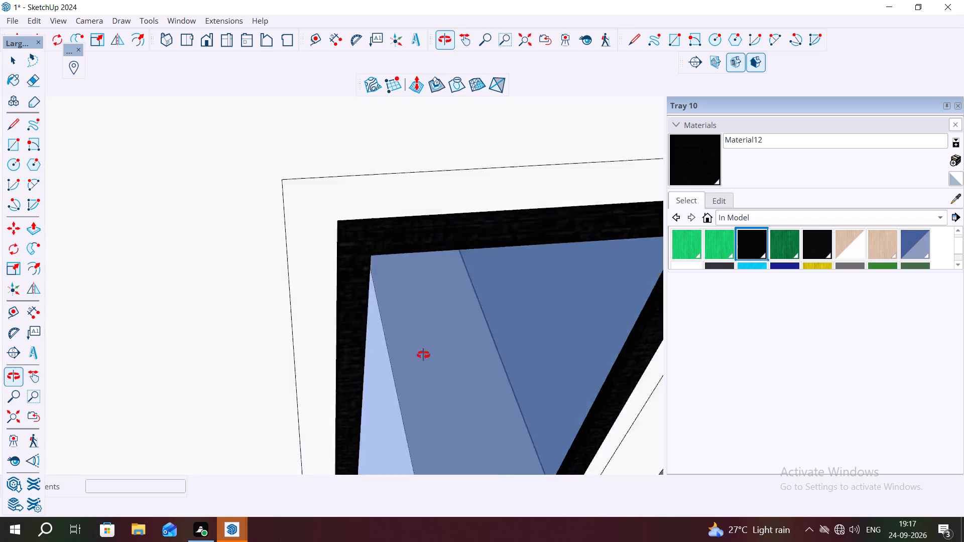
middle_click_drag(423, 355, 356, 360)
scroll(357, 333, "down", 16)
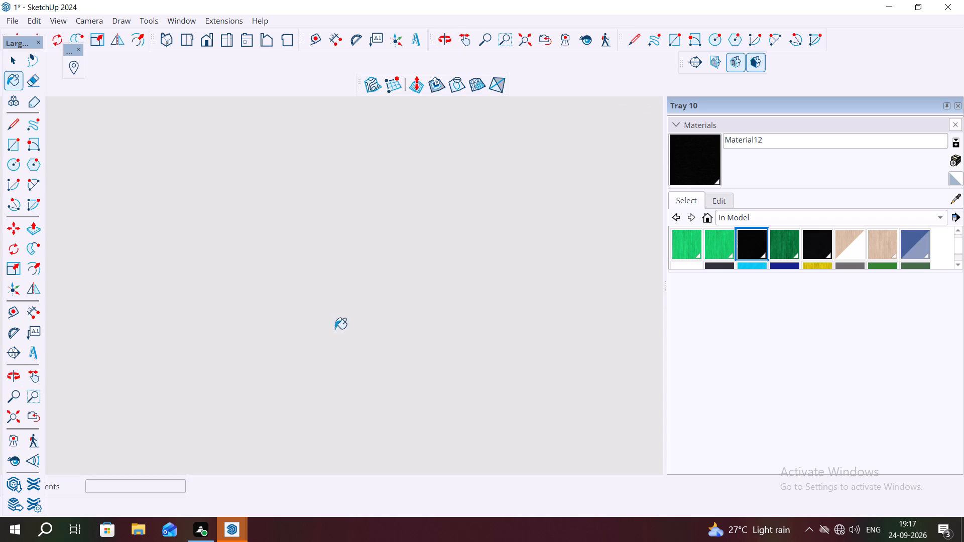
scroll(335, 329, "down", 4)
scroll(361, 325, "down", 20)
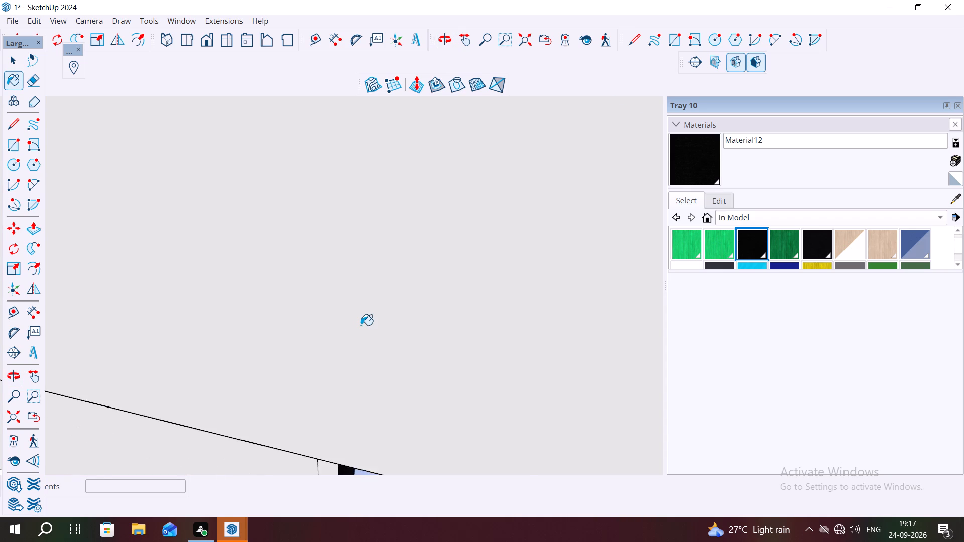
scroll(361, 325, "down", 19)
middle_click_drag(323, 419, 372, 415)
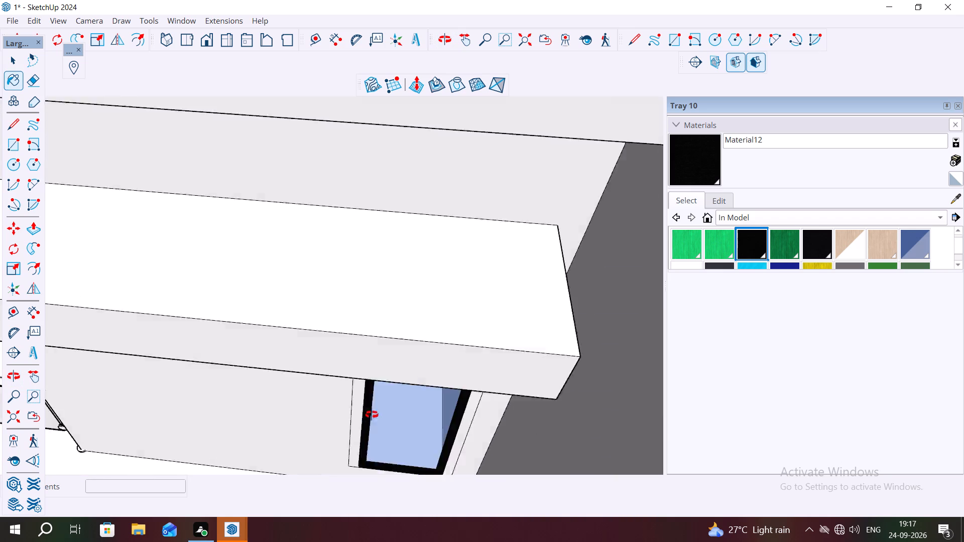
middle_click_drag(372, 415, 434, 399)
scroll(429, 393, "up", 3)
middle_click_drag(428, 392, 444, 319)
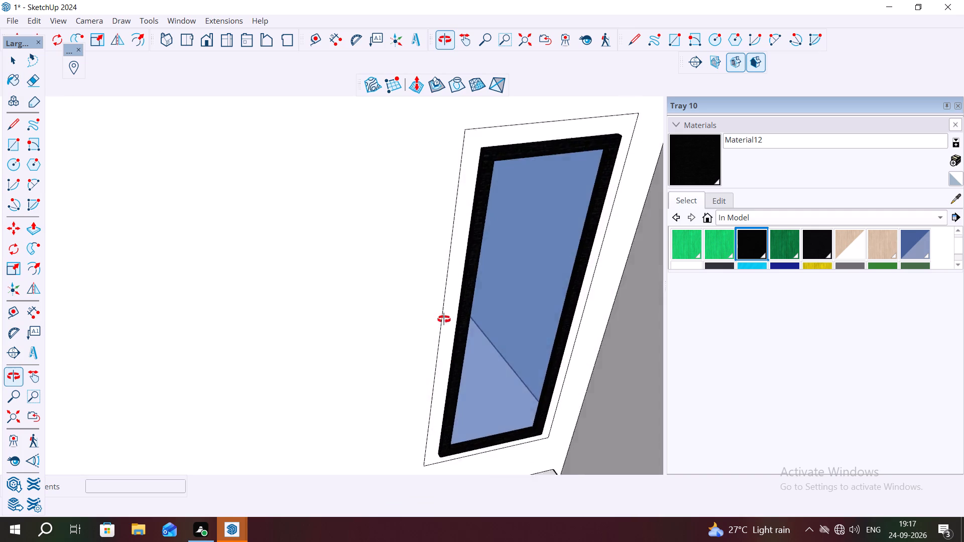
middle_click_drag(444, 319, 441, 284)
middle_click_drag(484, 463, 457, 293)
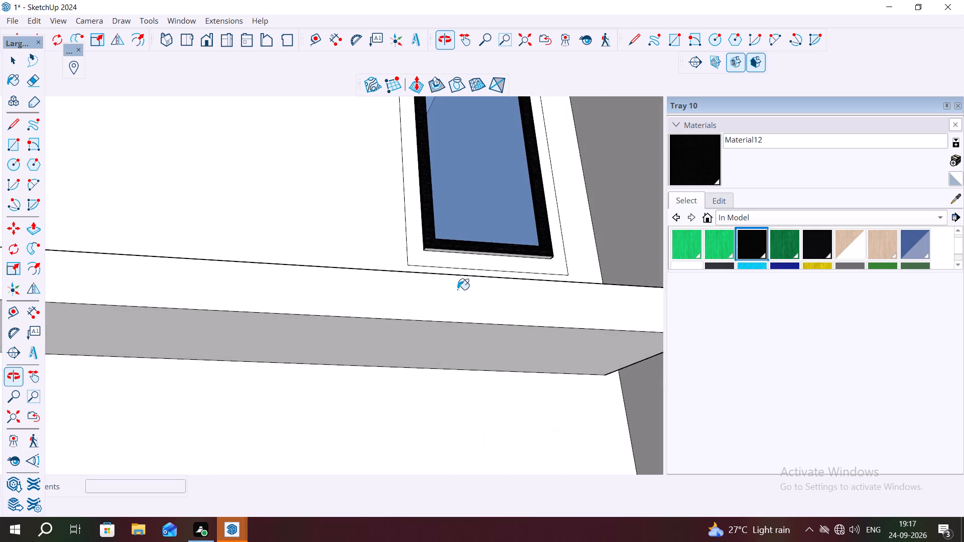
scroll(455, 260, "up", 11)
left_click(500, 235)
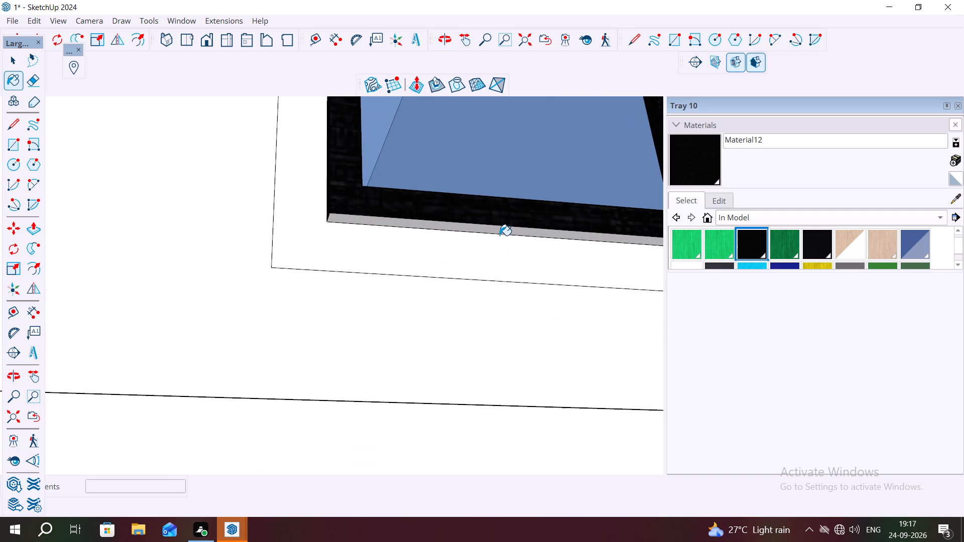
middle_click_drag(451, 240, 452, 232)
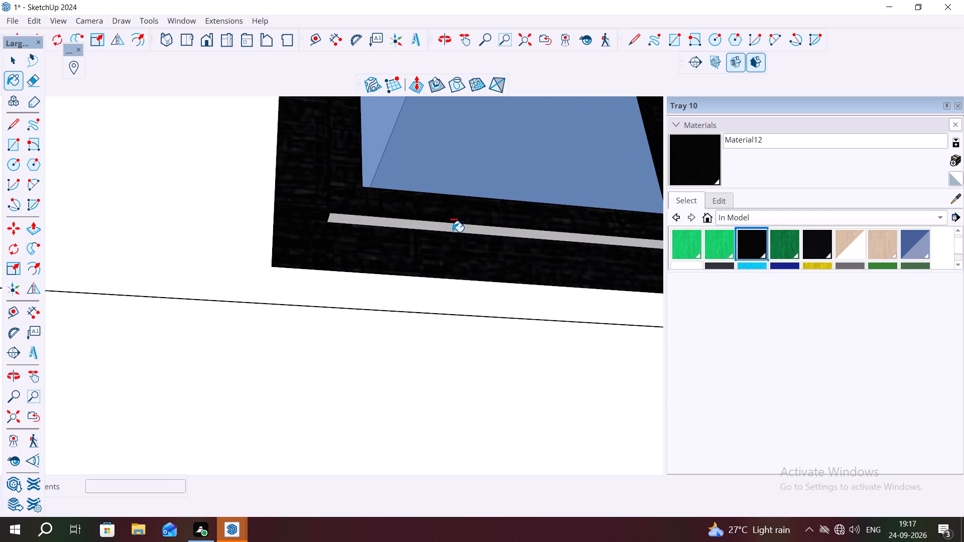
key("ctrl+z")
Paint the outer bottom edge of the tall upper-floor window frame with black Material12, undoing any fill that lands on the surrounding border.
middle_click_drag(461, 238, 461, 195)
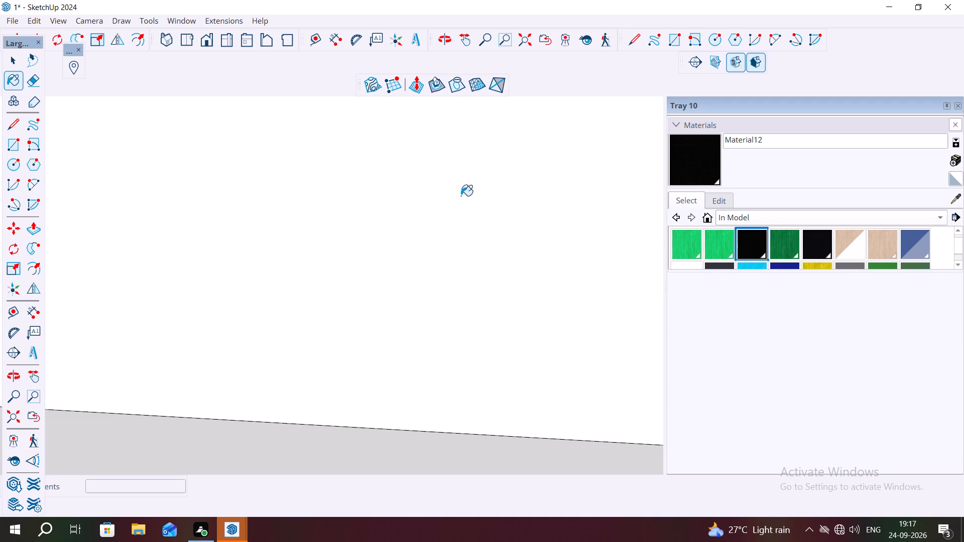
scroll(460, 250, "down", 8)
middle_click_drag(462, 275, 463, 392)
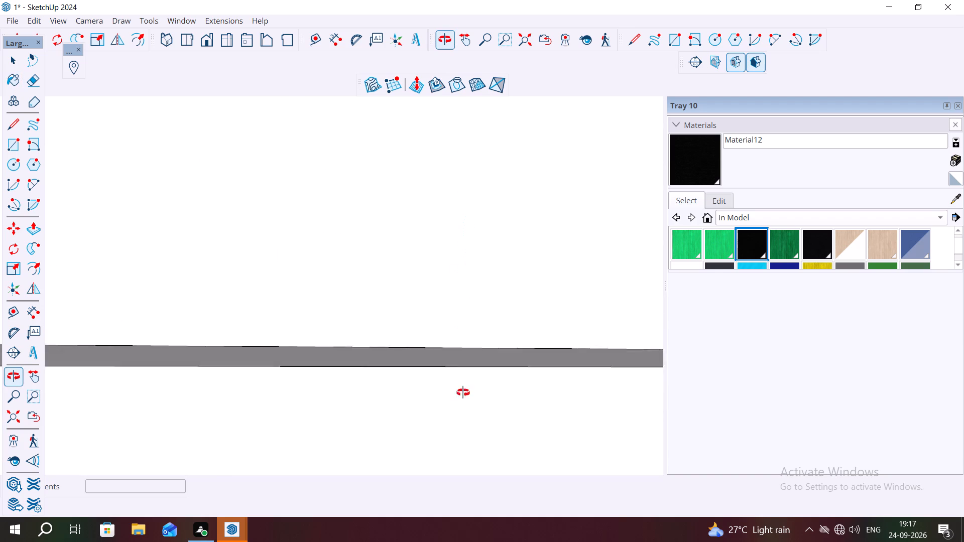
middle_click_drag(463, 392, 457, 439)
scroll(456, 321, "down", 16)
scroll(468, 313, "up", 1)
scroll(468, 313, "down", 7)
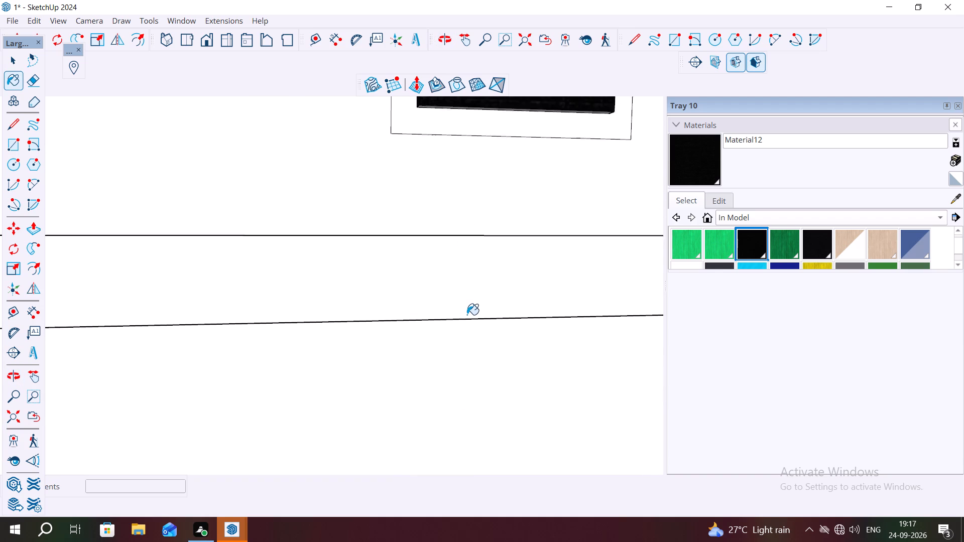
scroll(467, 315, "down", 3)
scroll(466, 228, "up", 12)
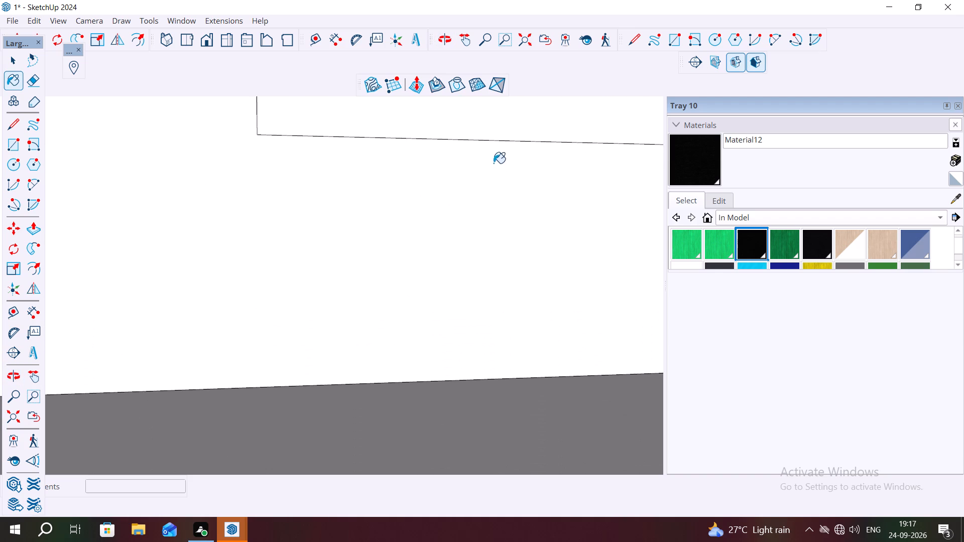
middle_click_drag(491, 157, 497, 141)
scroll(502, 175, "down", 6)
scroll(536, 150, "up", 4)
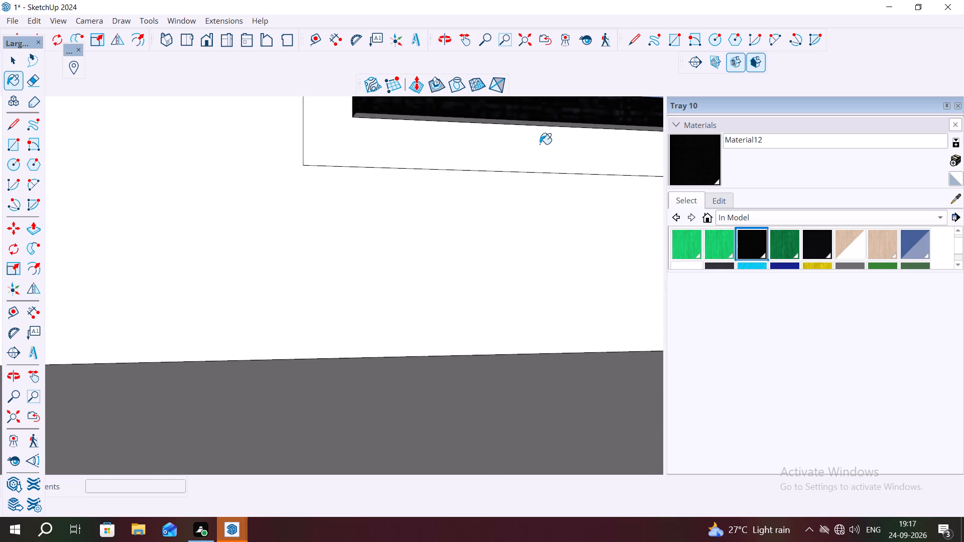
scroll(540, 144, "up", 5)
middle_click_drag(551, 131, 557, 98)
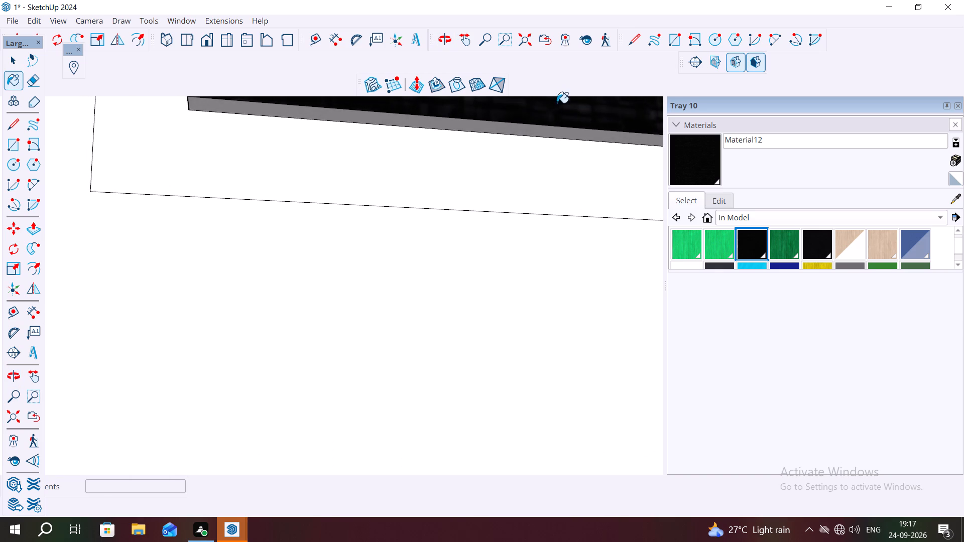
left_click(563, 139)
left_click(562, 145)
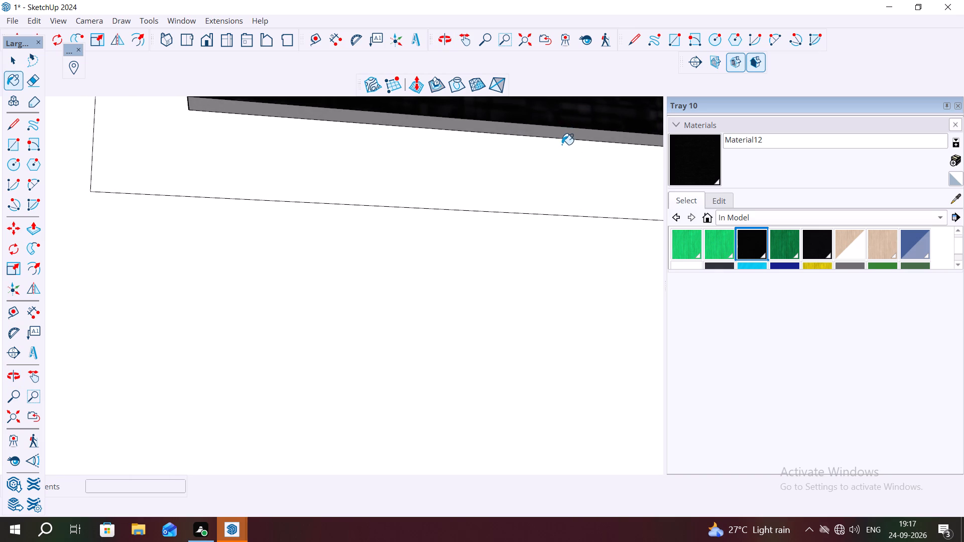
left_click(563, 140)
left_click(542, 140)
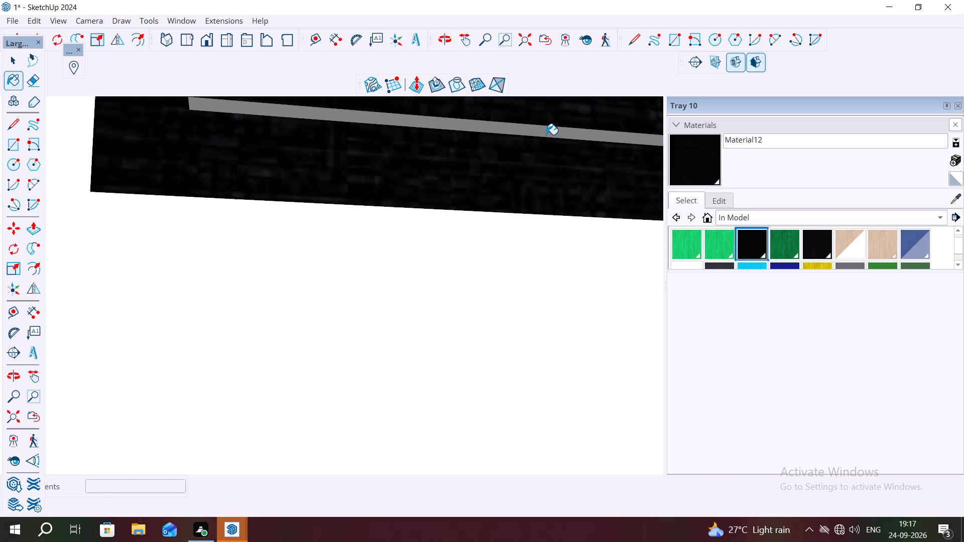
key("ctrl+z")
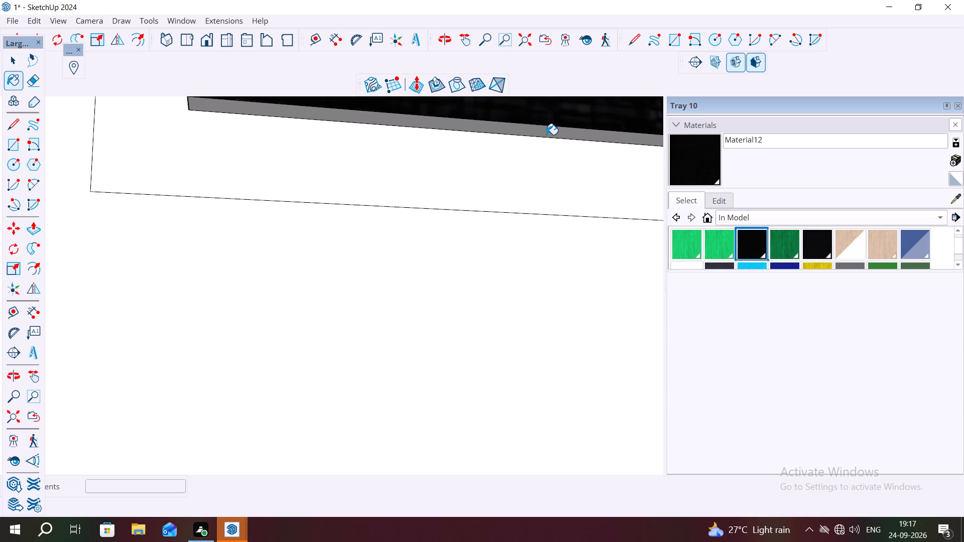
scroll(546, 134, "up", 10)
left_click(547, 129)
scroll(536, 172, "down", 3)
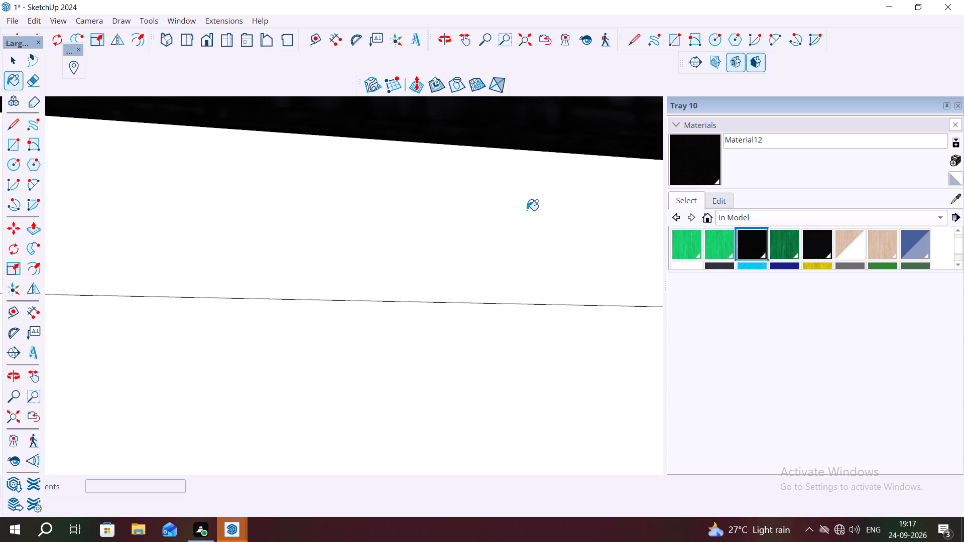
scroll(527, 210, "down", 3)
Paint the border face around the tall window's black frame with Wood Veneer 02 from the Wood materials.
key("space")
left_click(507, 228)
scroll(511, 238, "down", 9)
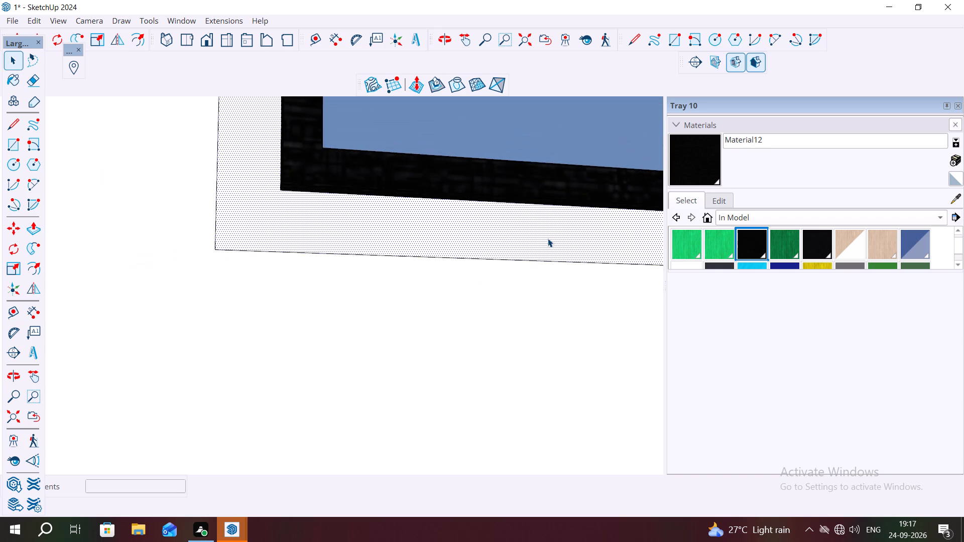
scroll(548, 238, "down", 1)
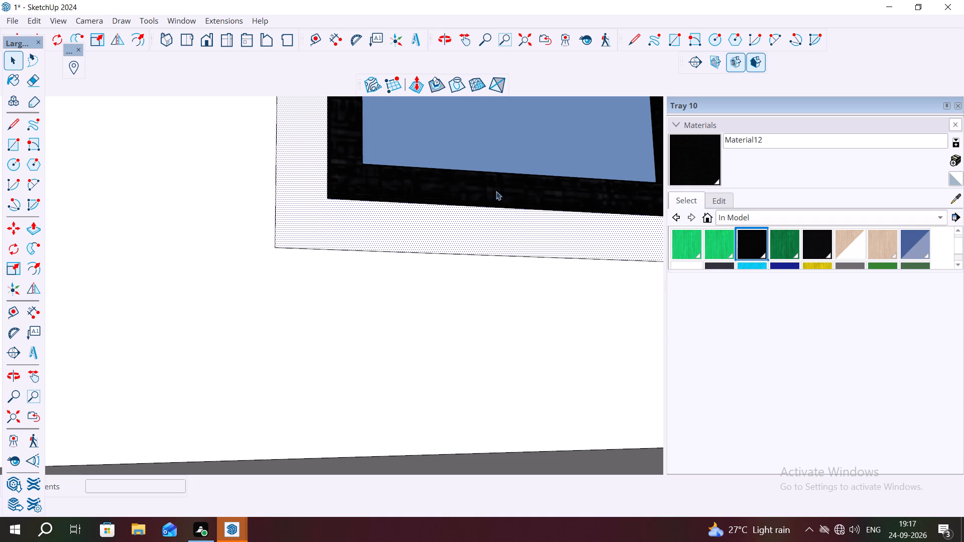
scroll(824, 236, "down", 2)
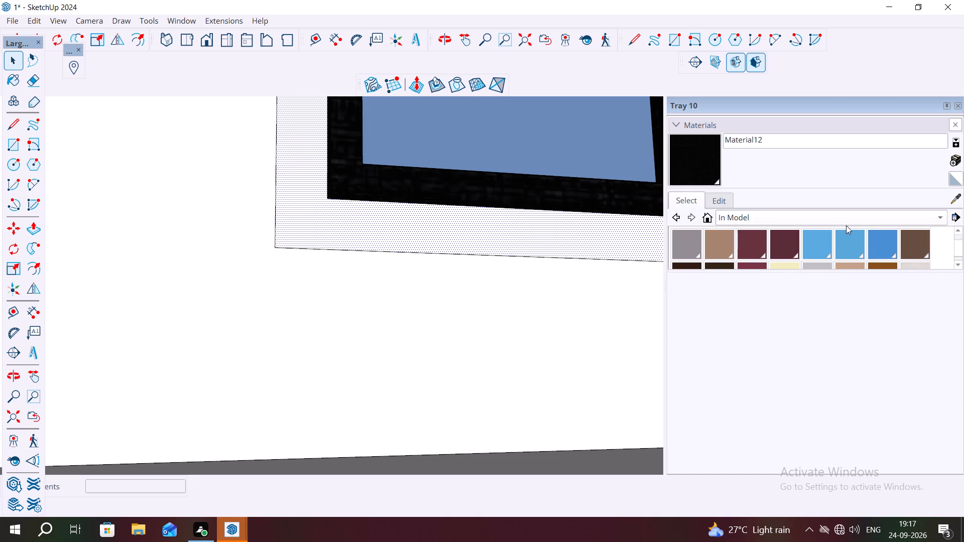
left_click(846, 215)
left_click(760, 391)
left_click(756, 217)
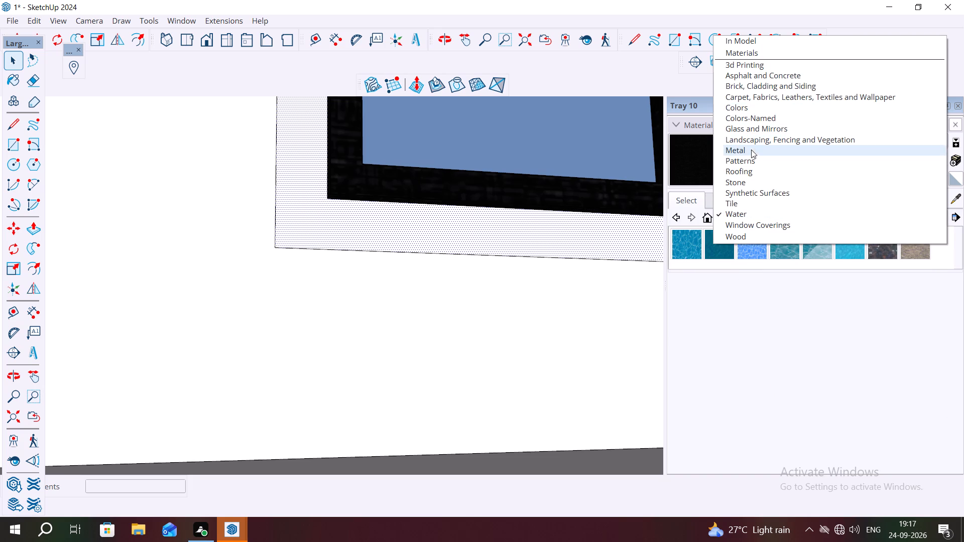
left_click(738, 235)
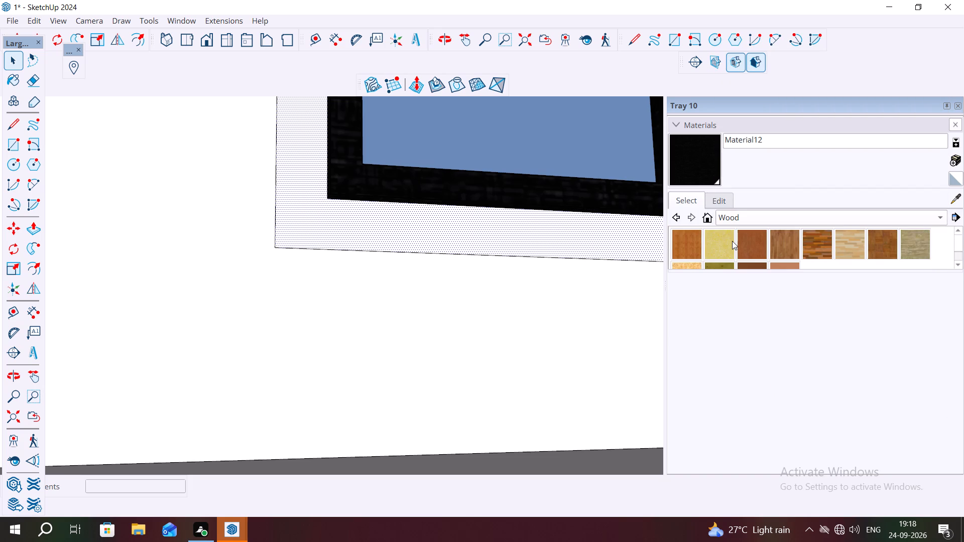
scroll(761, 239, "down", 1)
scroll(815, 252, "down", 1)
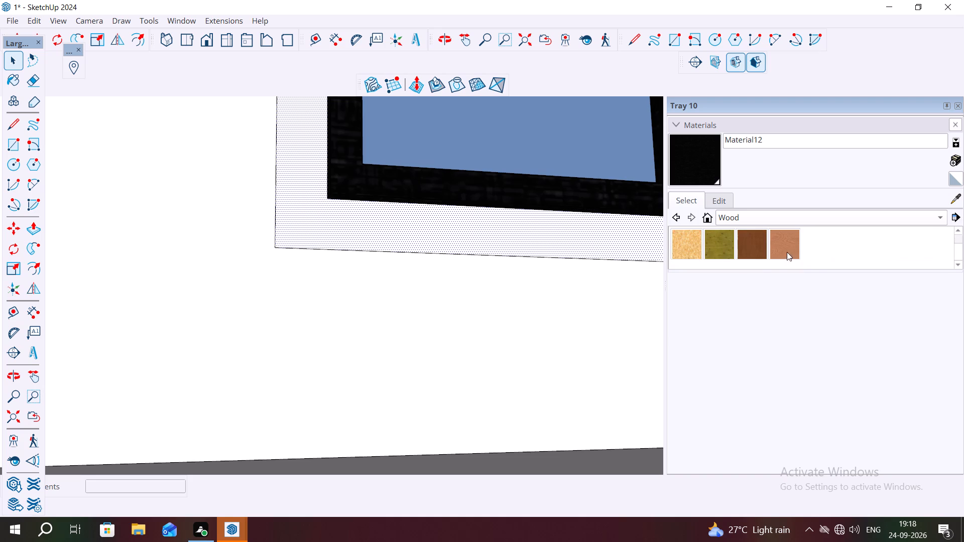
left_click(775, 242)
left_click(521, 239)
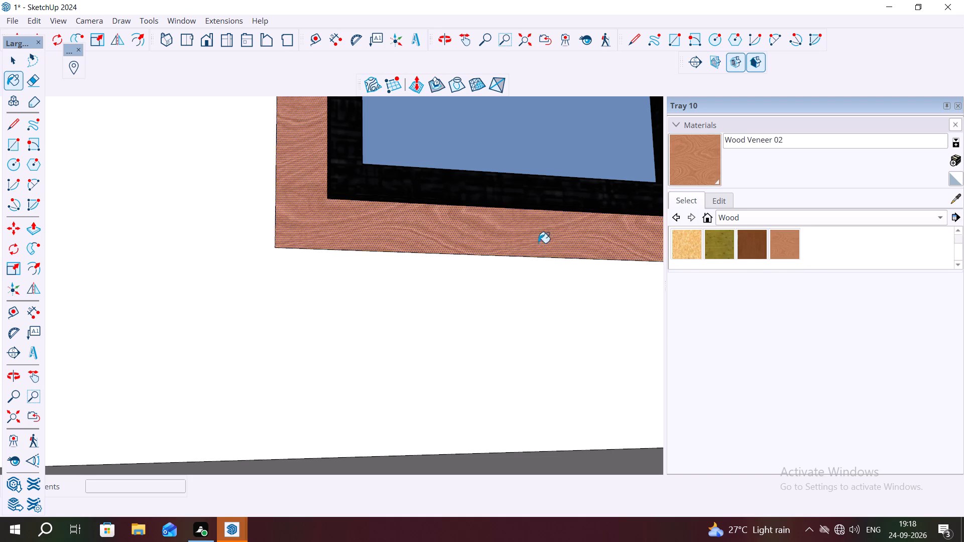
Repaint the border face around the tall window with Wood Veneer 01.
scroll(604, 250, "down", 5)
left_click(747, 237)
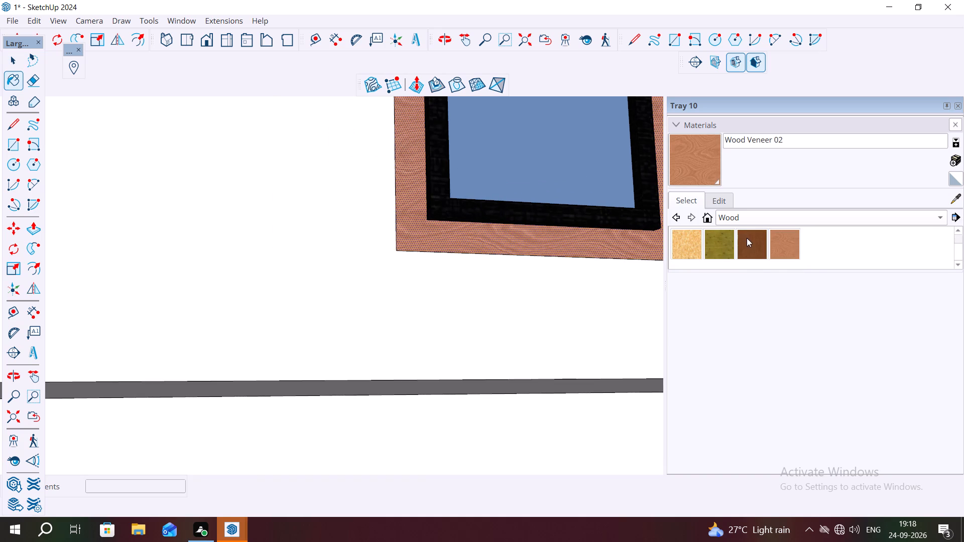
left_click(579, 242)
Push/Pull the wood border around the tall window outward from the wall by 3 1/8".
key("space")
left_click(556, 246)
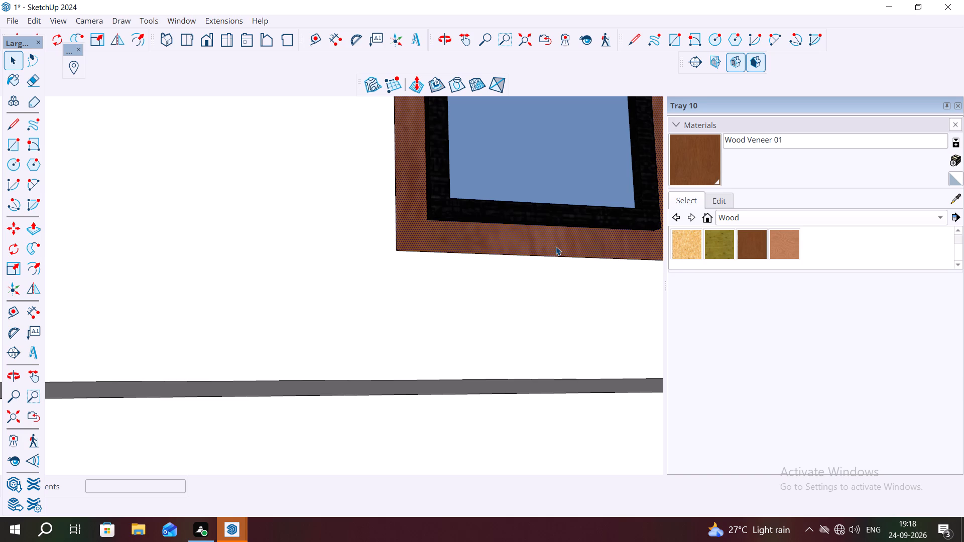
key("p")
left_click(555, 243)
scroll(579, 246, "down", 6)
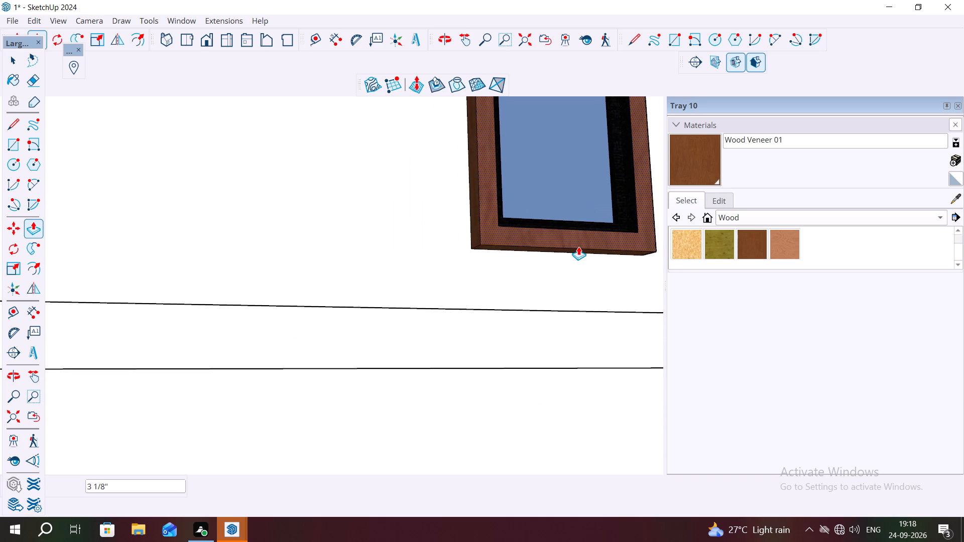
scroll(578, 246, "down", 8)
left_click(578, 246)
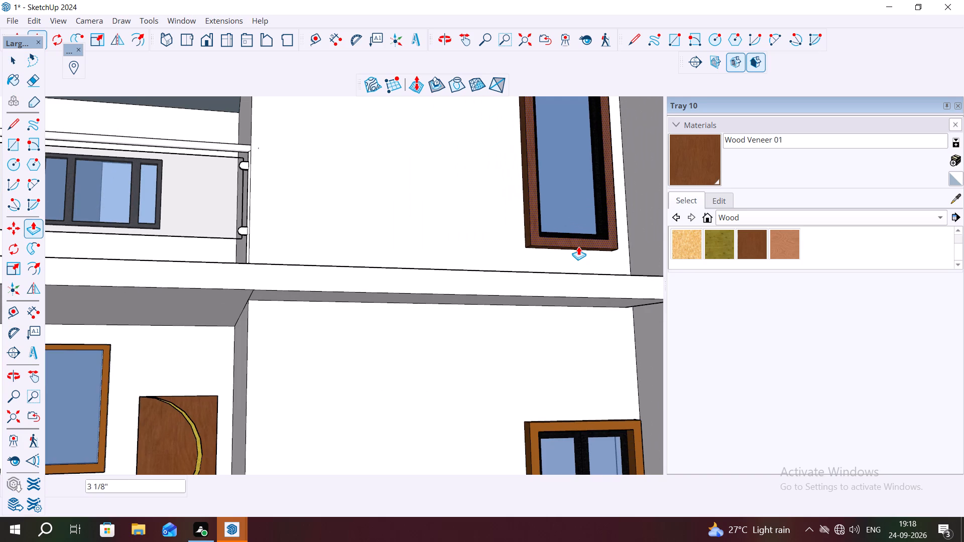
middle_click_drag(508, 241, 449, 273)
key("Escape")
key("space")
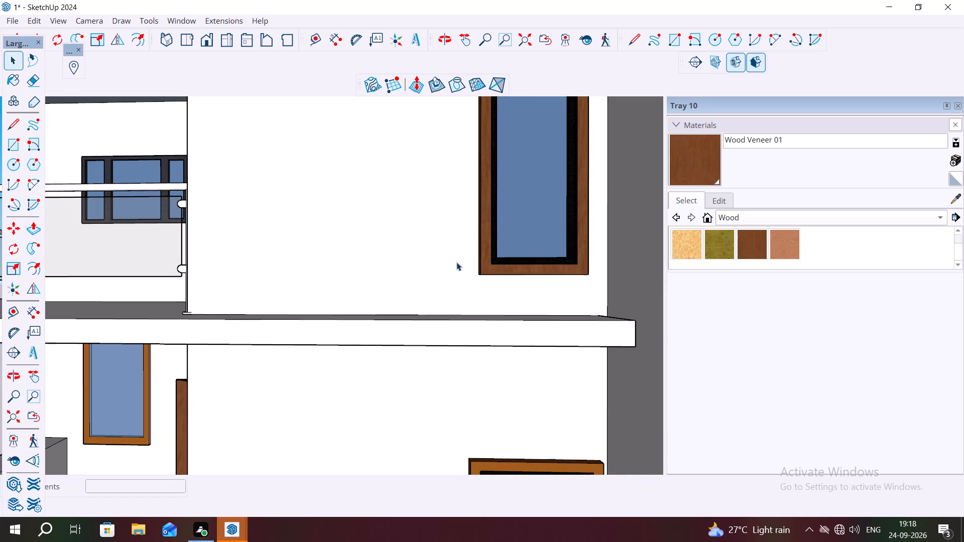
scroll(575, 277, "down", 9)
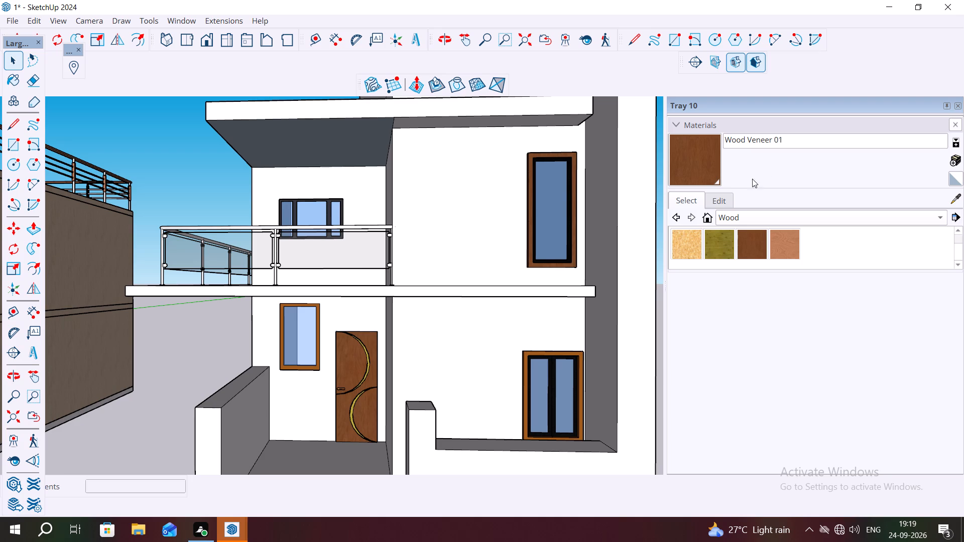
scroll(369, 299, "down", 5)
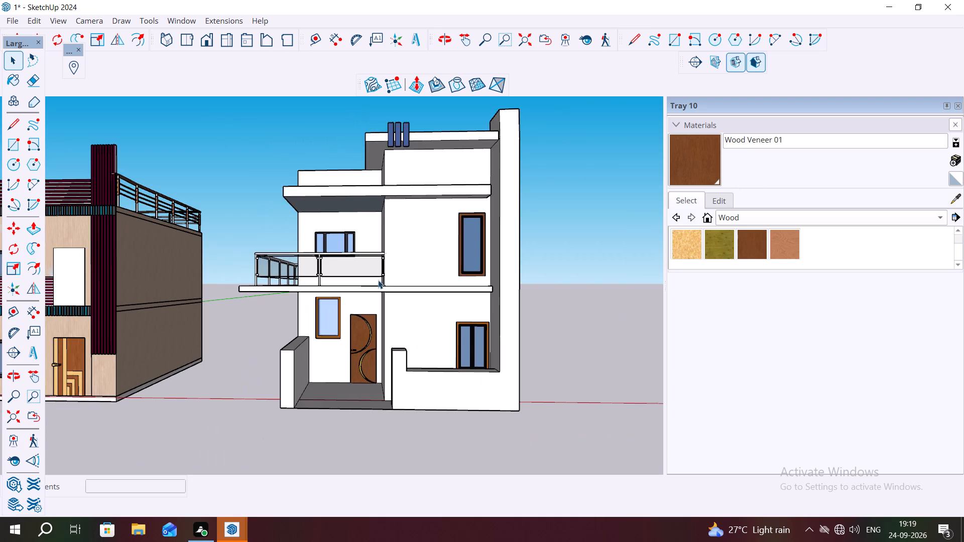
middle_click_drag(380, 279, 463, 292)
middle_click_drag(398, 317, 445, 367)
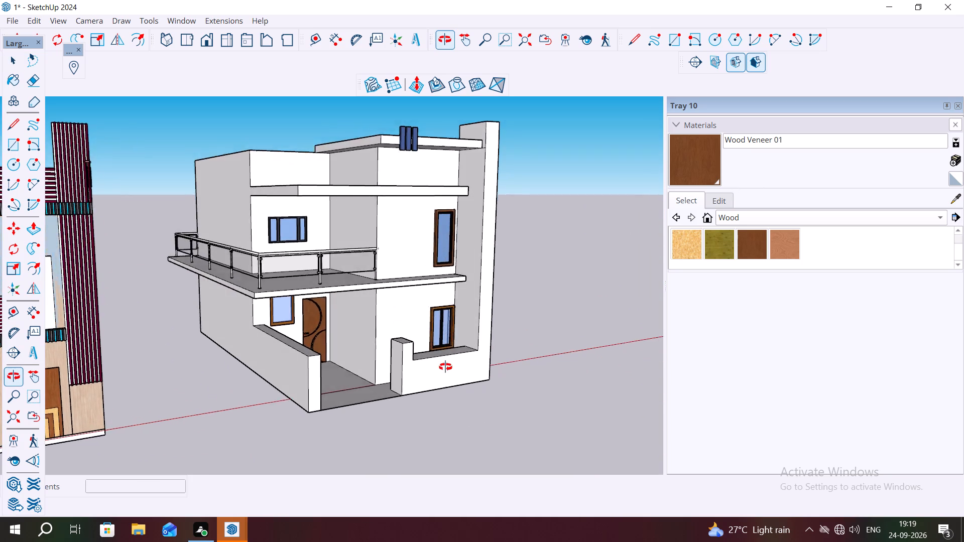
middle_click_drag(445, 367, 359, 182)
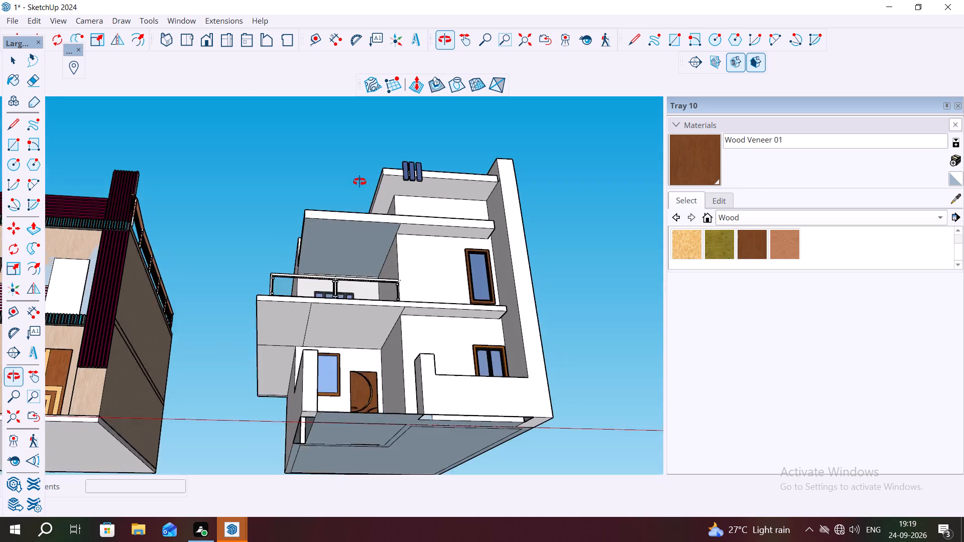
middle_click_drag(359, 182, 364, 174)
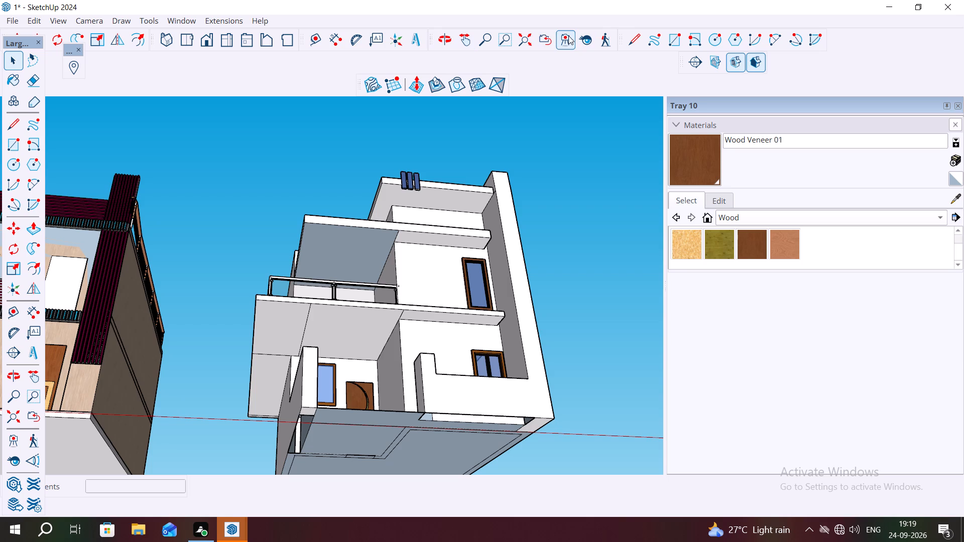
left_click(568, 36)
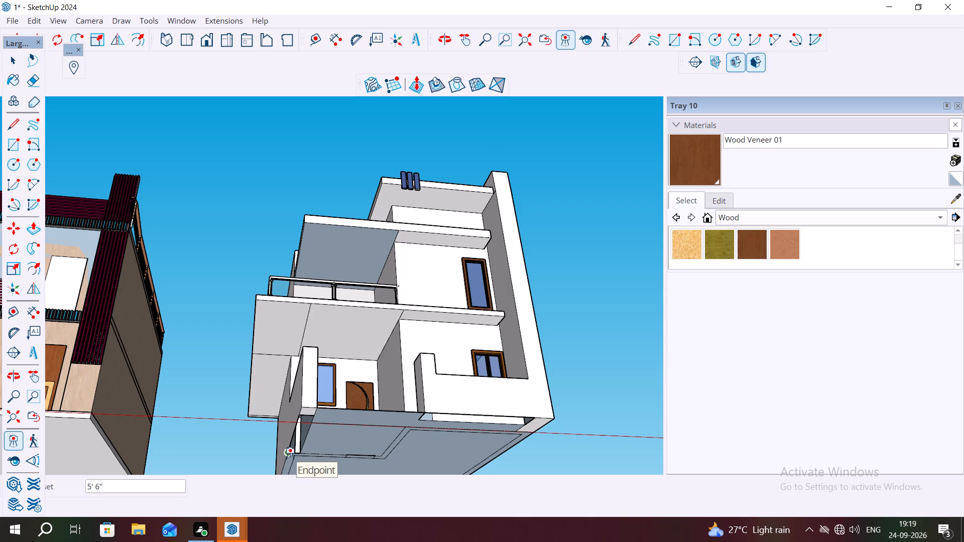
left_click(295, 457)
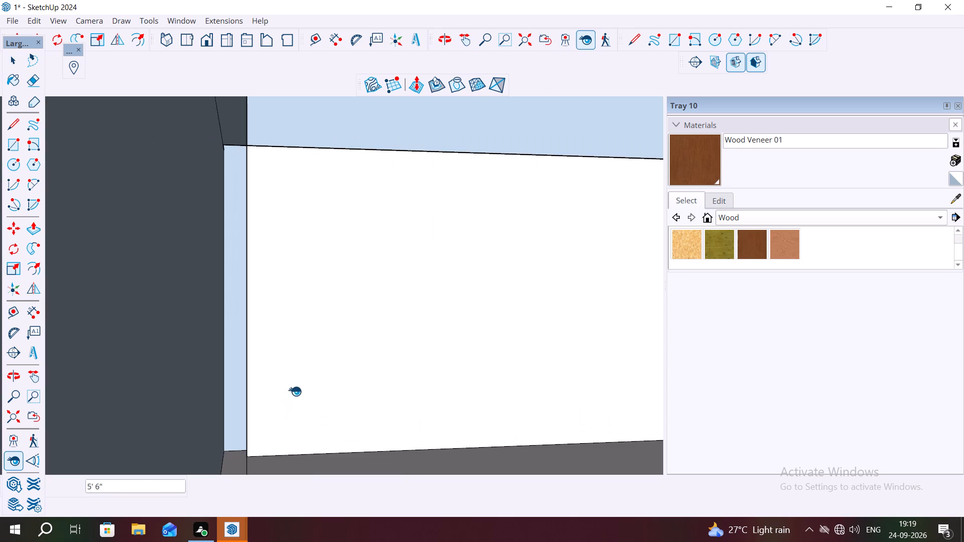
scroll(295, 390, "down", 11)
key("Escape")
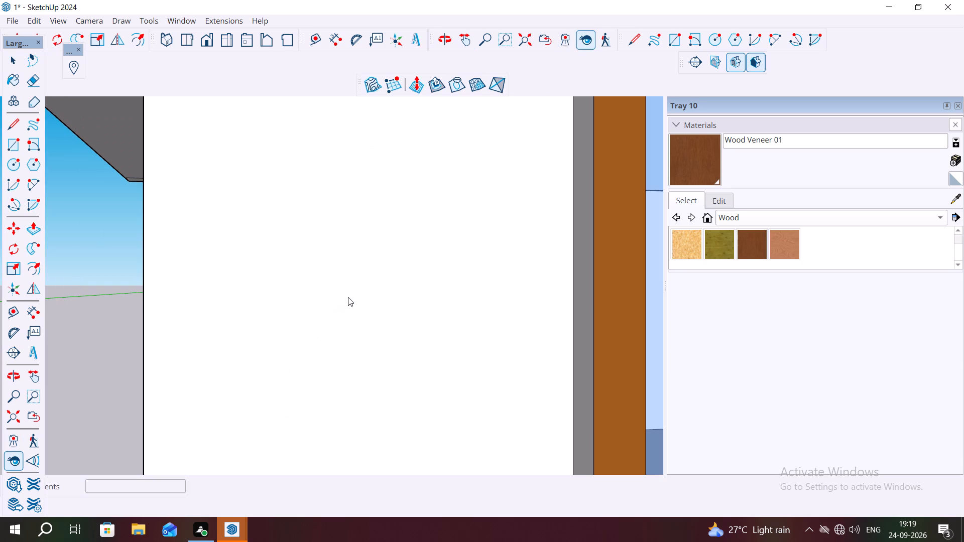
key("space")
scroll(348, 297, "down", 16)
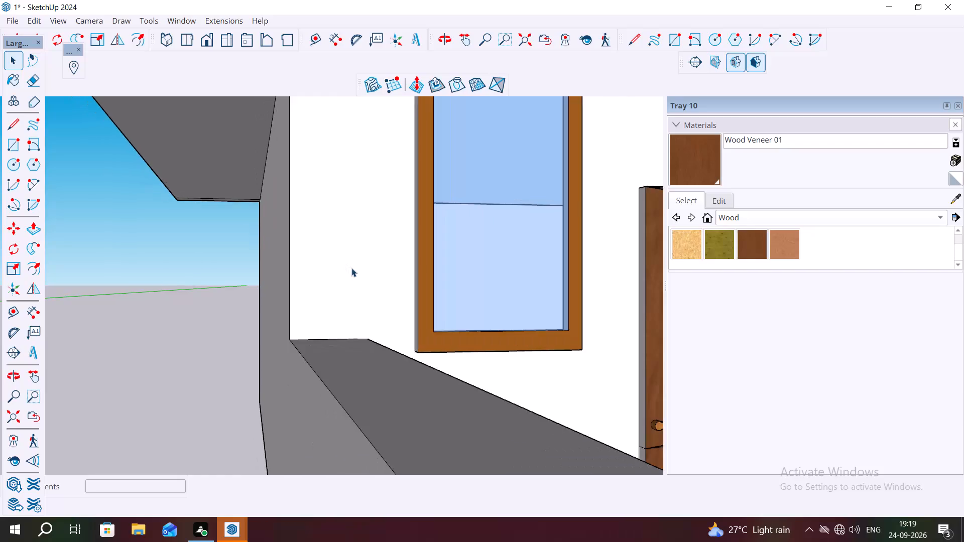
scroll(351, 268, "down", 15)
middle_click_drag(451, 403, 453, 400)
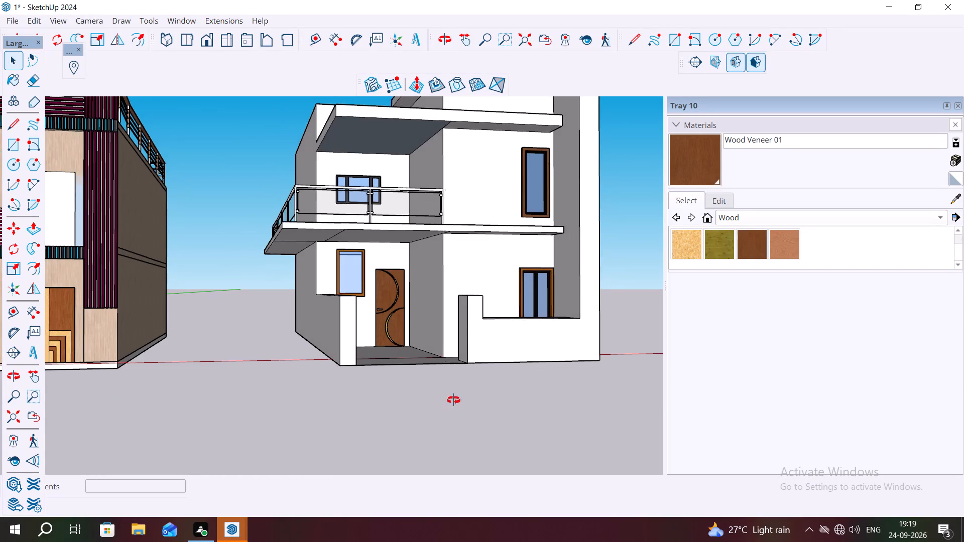
Draw a rectangle about 35' 8" by 20' 1" across the white building's underside, from the boundary wall's outer corner to the opposite rear corner.
middle_click_drag(453, 400, 405, 185)
scroll(408, 248, "down", 7)
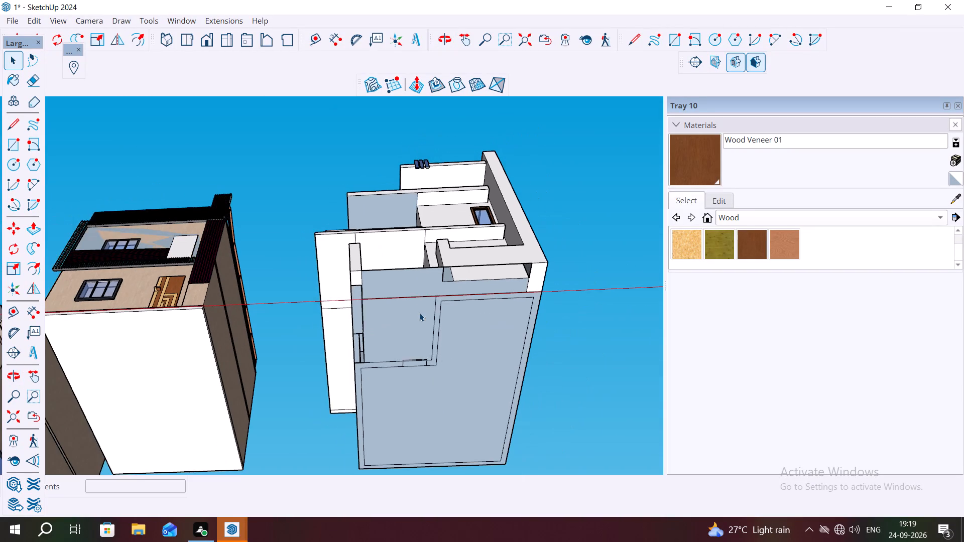
scroll(419, 313, "down", 2)
middle_click_drag(449, 327, 428, 247)
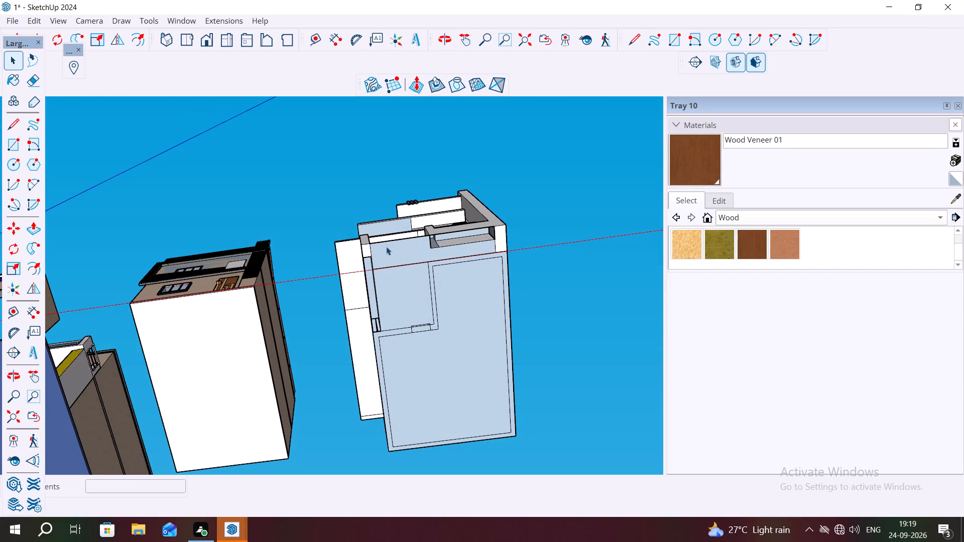
key("r")
left_click(364, 249)
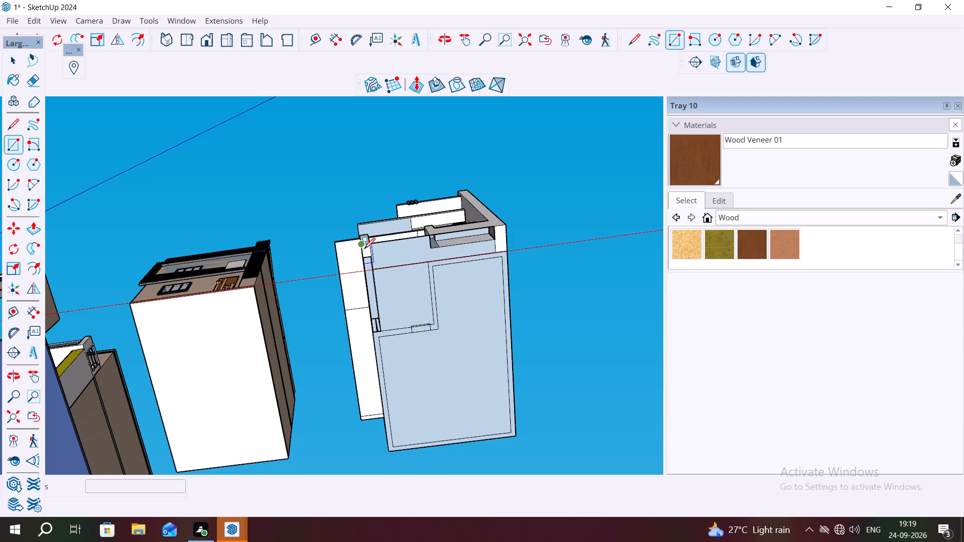
left_click(516, 436)
key("space")
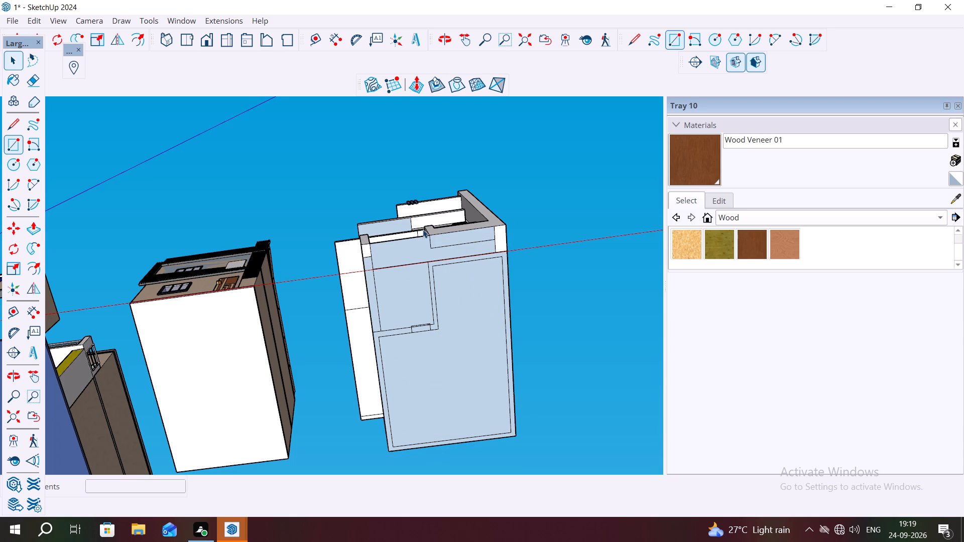
Delete the underside lines at the front room, its side wall and the doorway, undoing the deletion that opens the porch floor.
left_click(444, 264)
key("Delete")
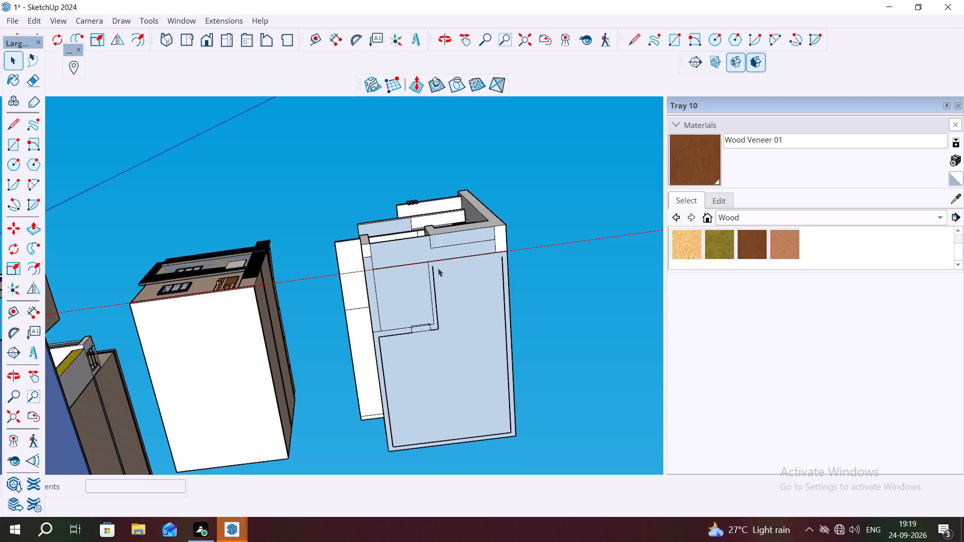
left_click(433, 275)
key("Delete")
left_click(422, 330)
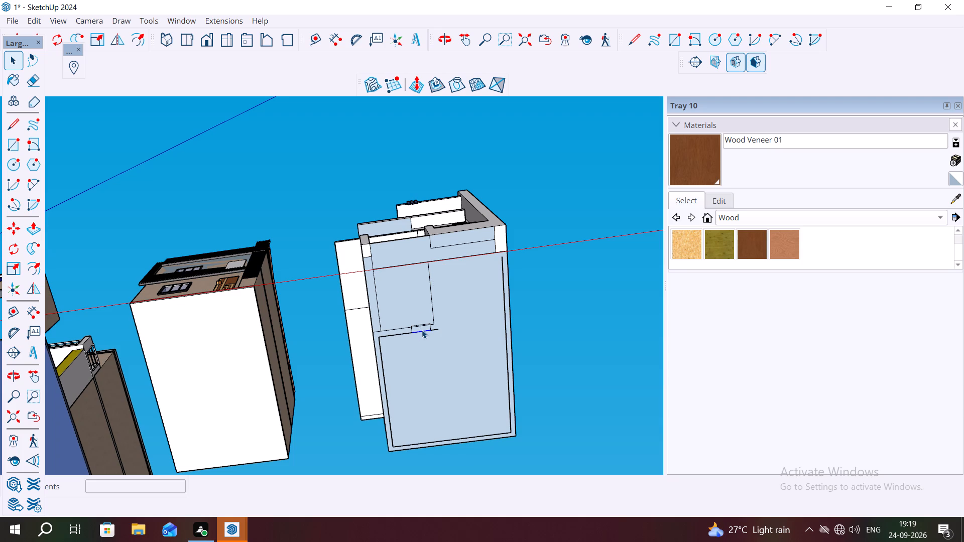
key("Delete")
left_click(422, 324)
left_click(421, 323)
key("Delete")
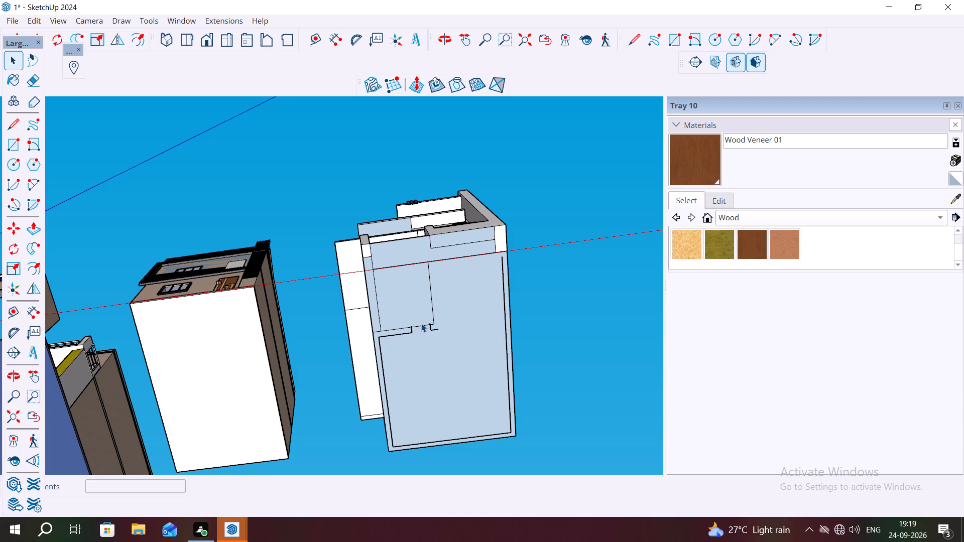
left_click(422, 324)
key("Delete")
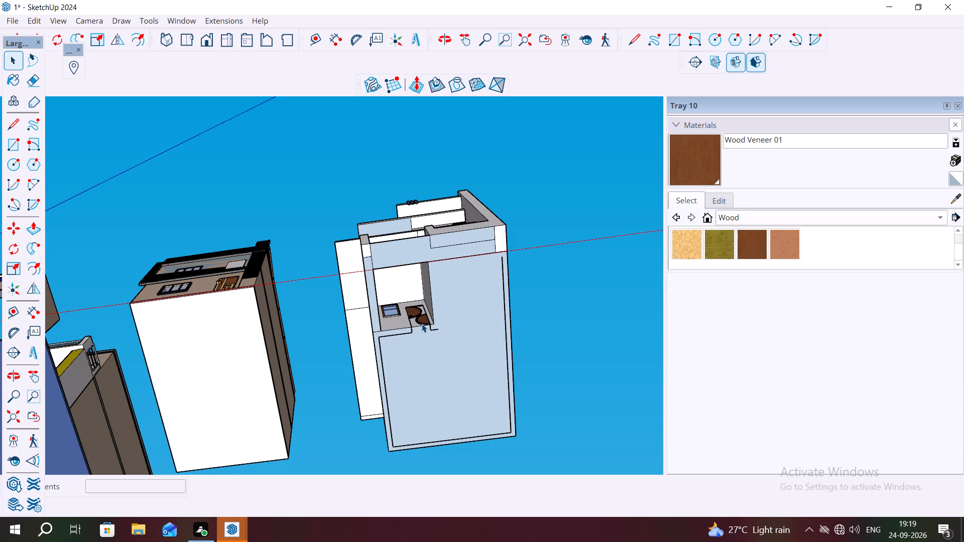
key("ctrl+z")
left_click(423, 326)
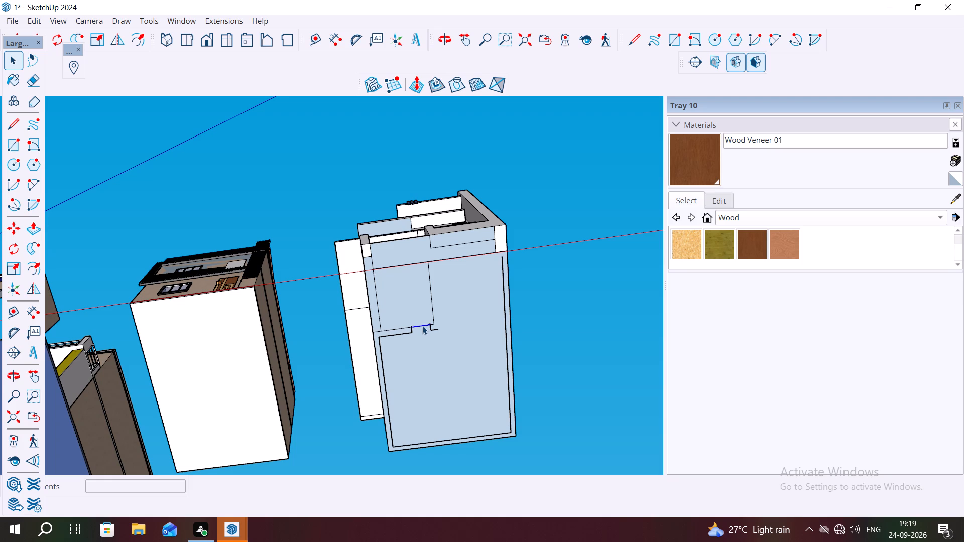
key("Delete")
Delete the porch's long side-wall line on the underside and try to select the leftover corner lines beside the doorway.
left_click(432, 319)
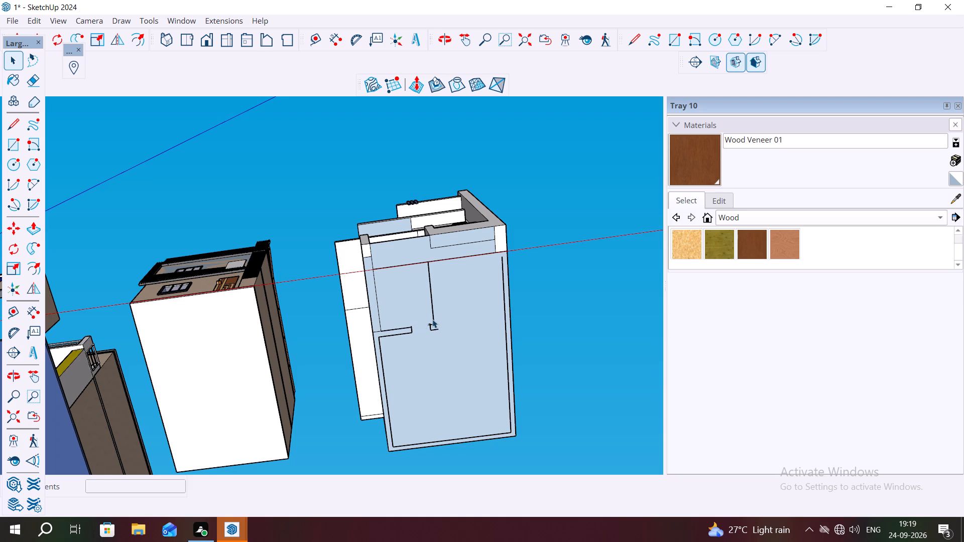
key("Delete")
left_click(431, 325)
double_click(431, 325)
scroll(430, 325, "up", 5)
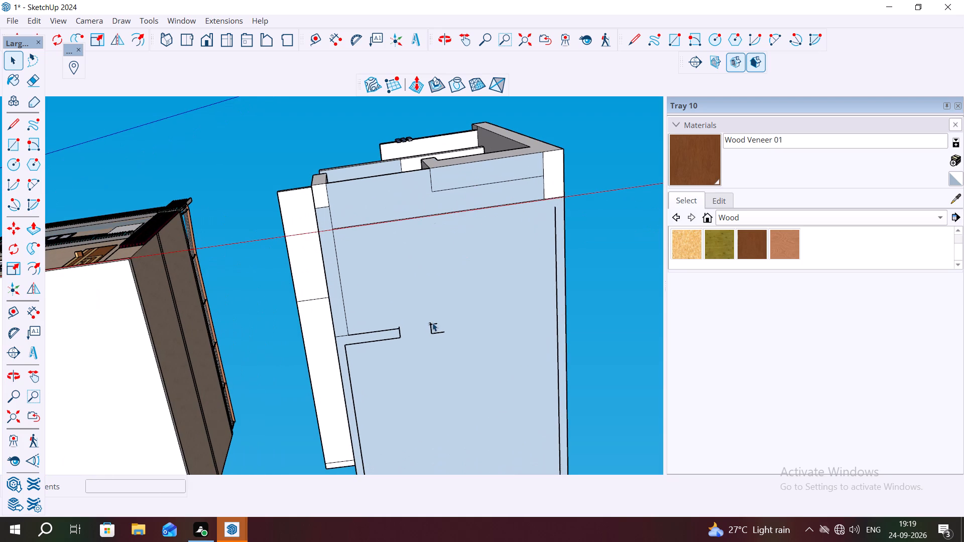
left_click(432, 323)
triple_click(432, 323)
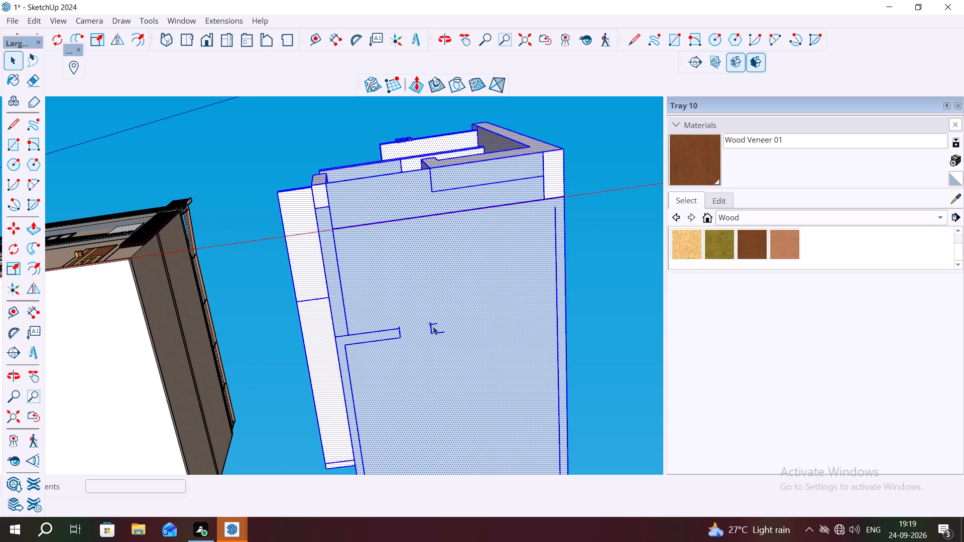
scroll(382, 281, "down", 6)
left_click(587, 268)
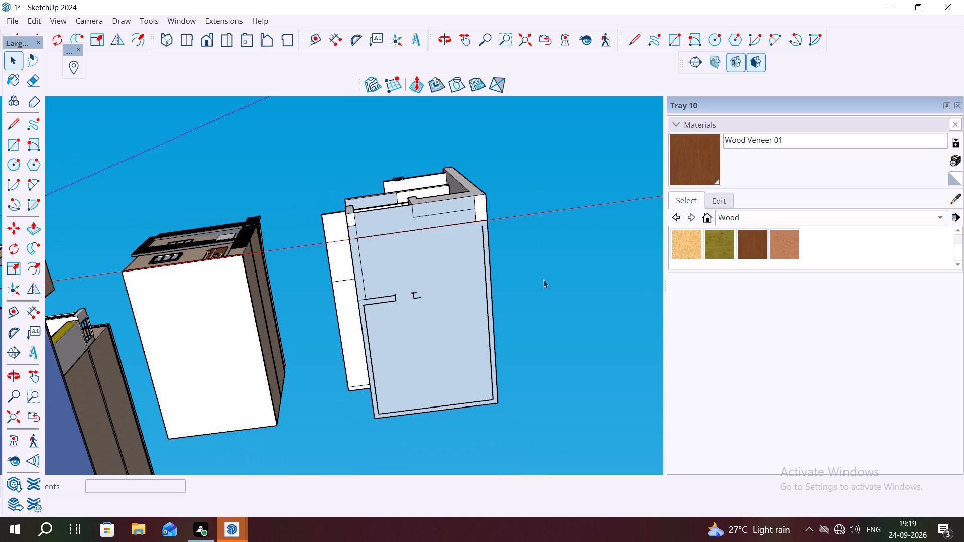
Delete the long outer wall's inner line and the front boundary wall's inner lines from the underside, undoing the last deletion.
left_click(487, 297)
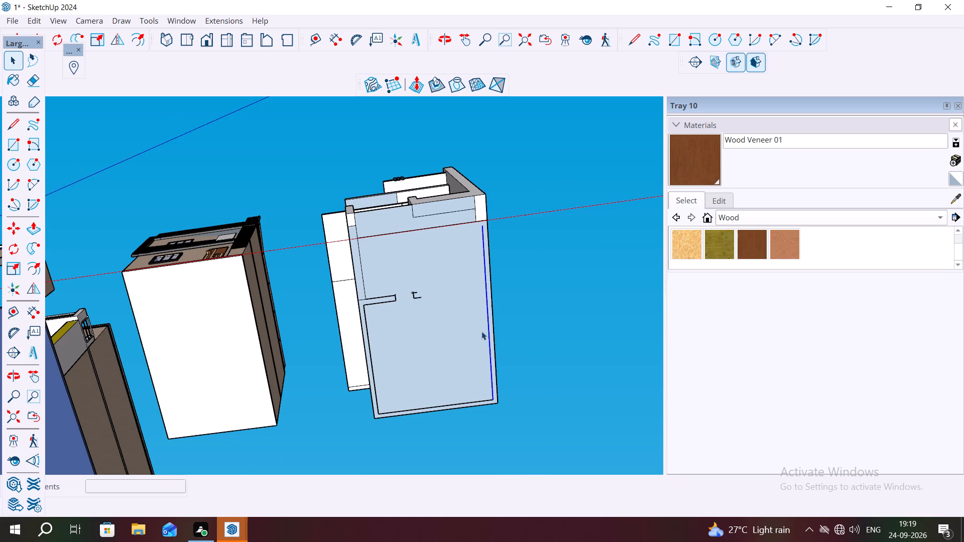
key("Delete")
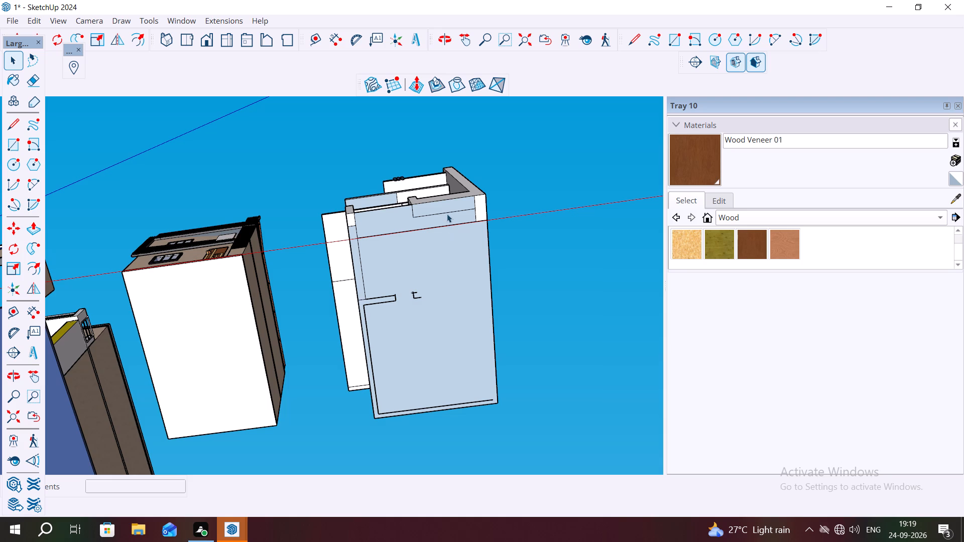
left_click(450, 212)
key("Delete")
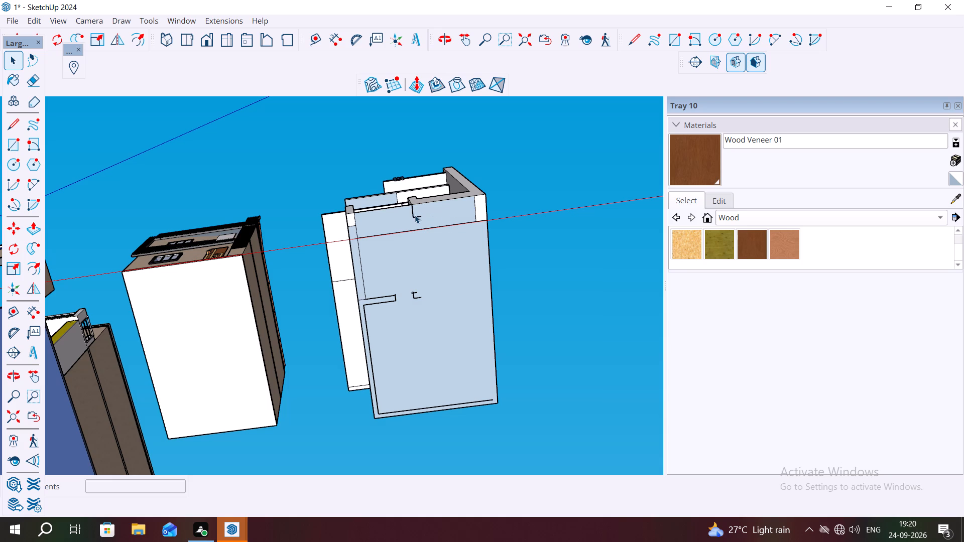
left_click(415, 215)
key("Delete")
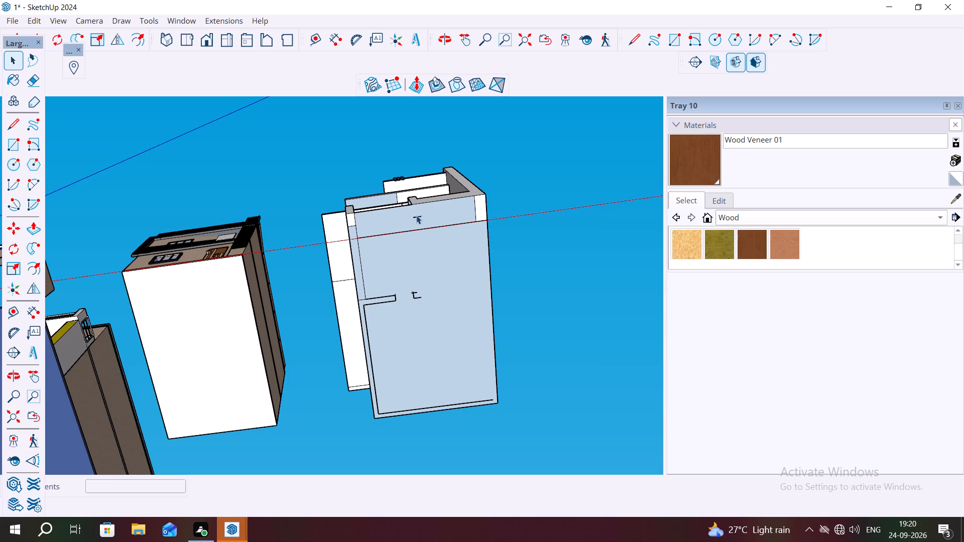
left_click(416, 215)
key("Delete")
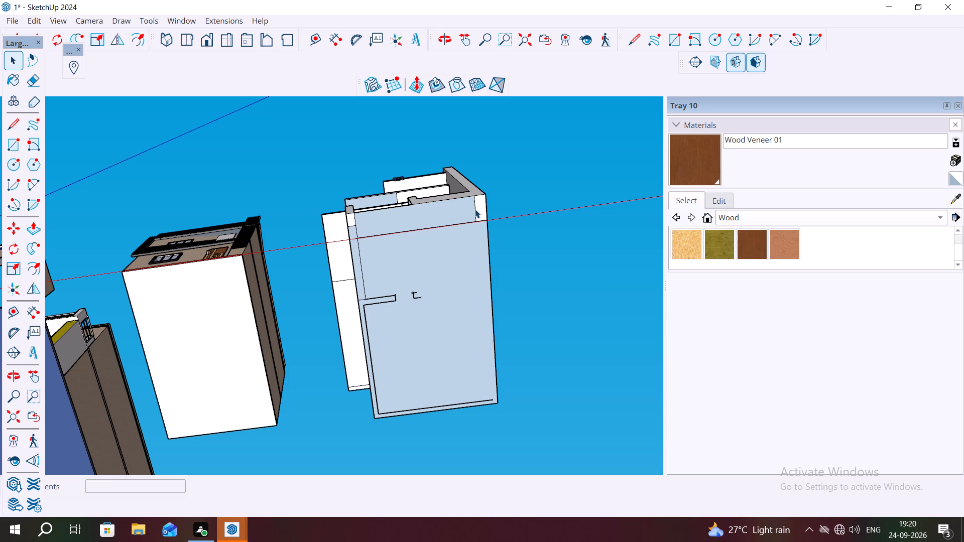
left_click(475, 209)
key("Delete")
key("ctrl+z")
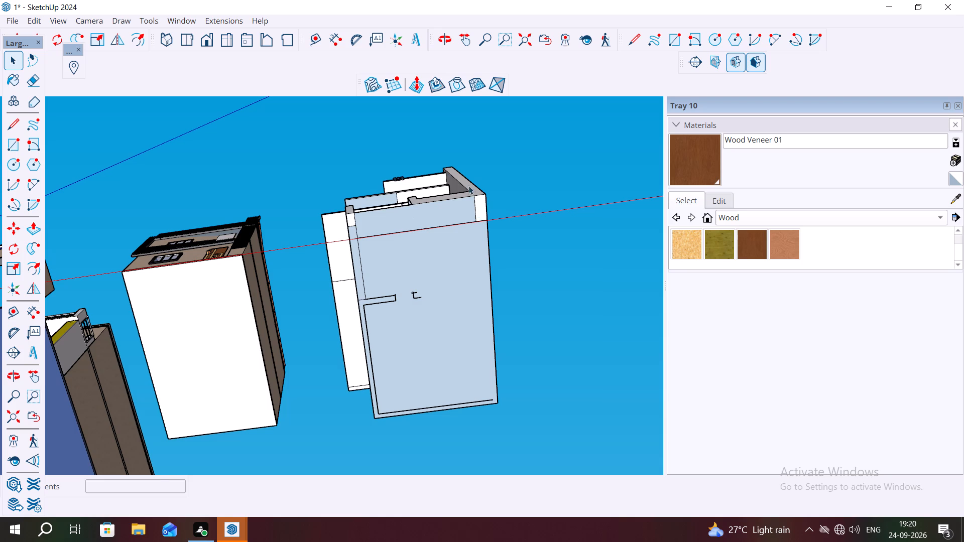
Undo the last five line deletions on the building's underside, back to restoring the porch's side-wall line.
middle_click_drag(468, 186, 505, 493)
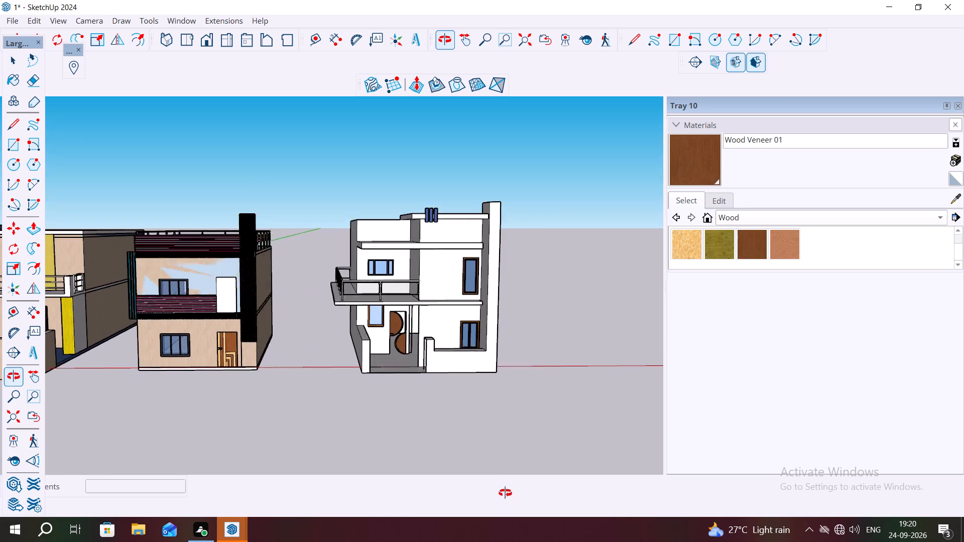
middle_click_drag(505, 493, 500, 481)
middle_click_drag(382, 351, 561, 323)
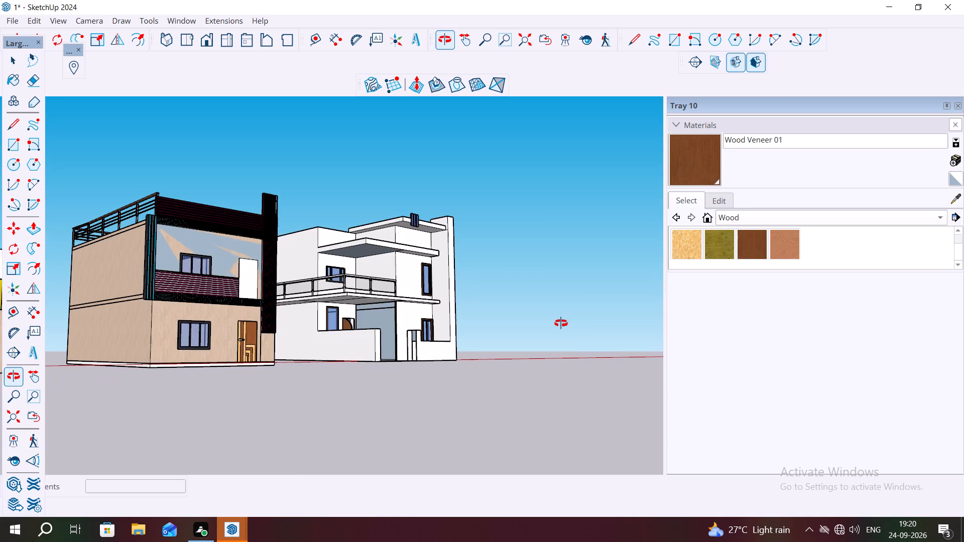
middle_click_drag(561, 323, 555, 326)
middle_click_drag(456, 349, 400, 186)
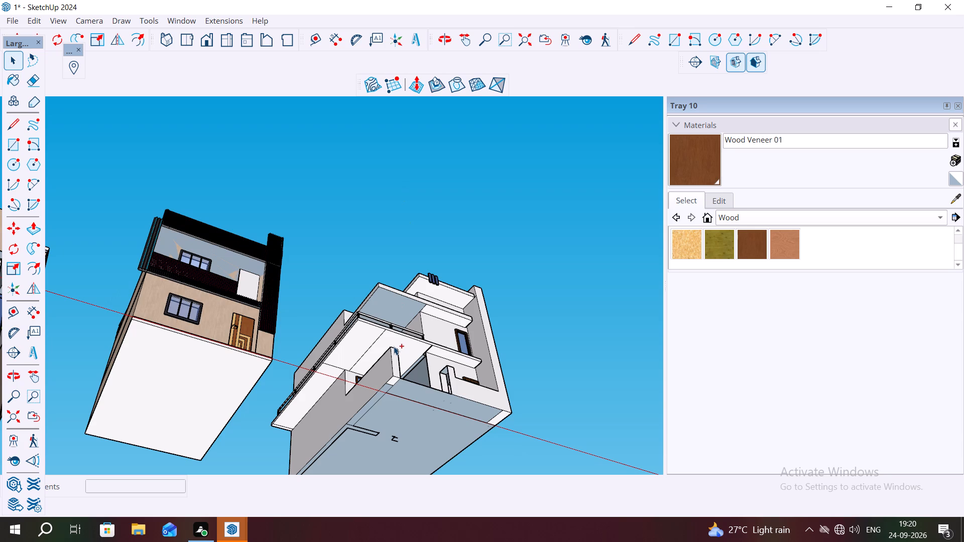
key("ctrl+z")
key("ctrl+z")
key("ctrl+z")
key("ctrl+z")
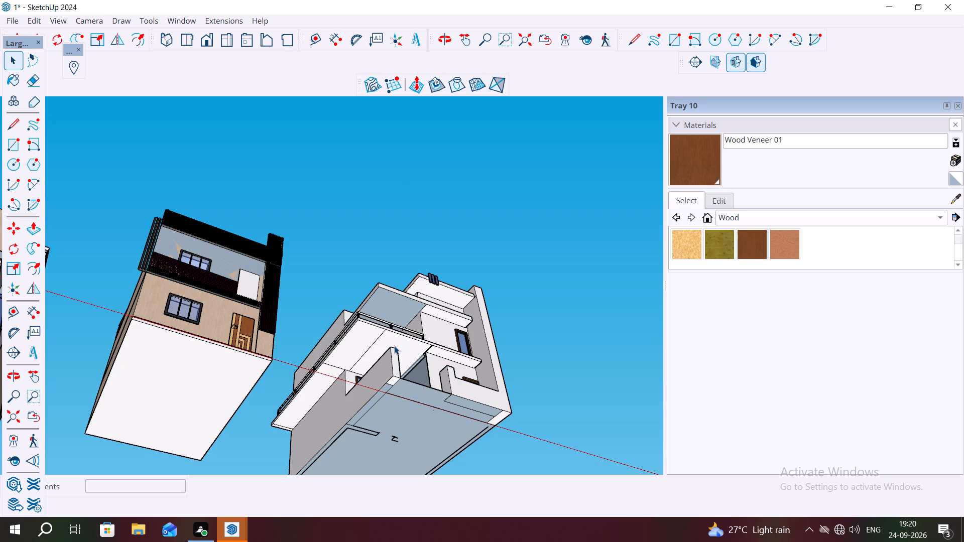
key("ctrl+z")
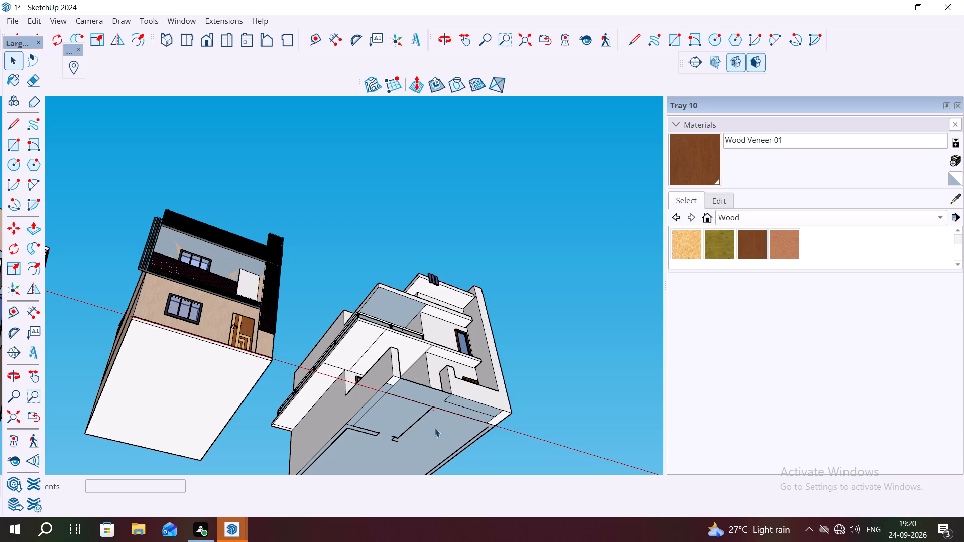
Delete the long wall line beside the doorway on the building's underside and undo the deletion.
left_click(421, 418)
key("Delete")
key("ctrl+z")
Delete the two parallel lines of the short wall stub on the building's underside, undoing the second deletion.
scroll(370, 435, "up", 2)
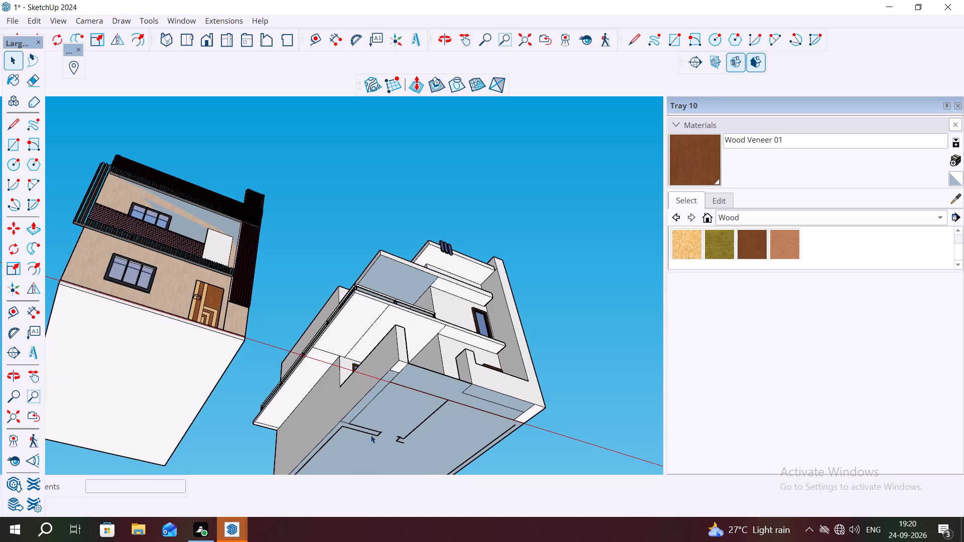
left_click(373, 435)
key("Delete")
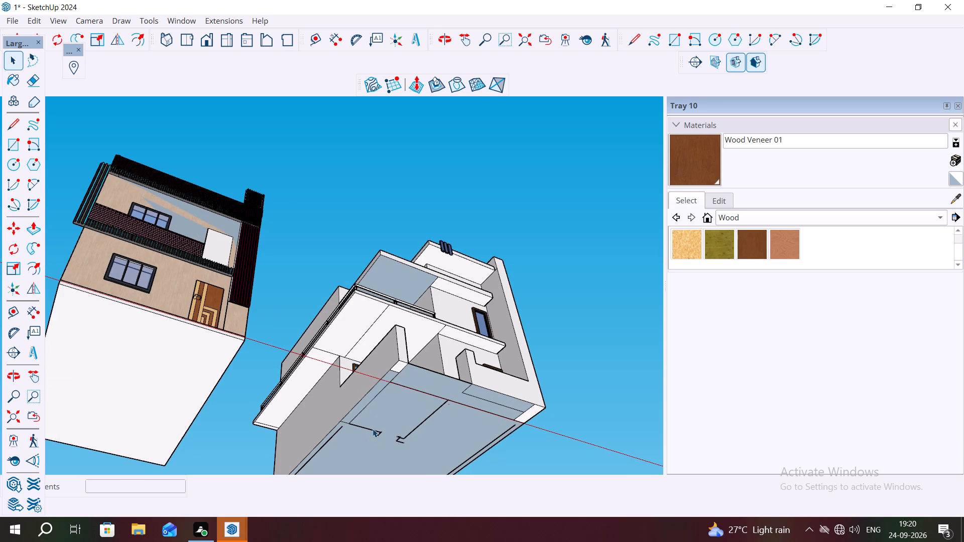
left_click(373, 429)
key("Delete")
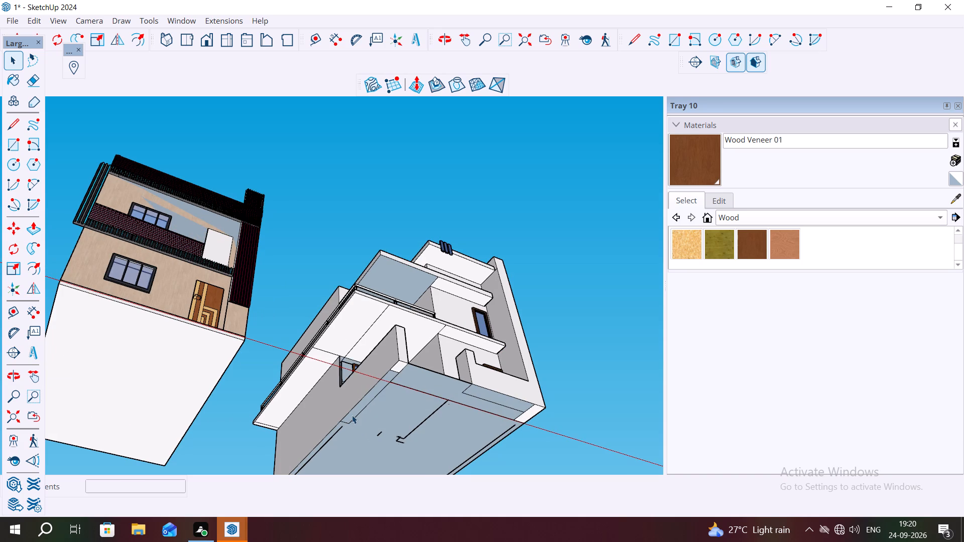
key("ctrl+z")
Examine the white building from the front alongside the neighbouring houses, ending at its open porch entrance.
middle_click_drag(365, 382, 398, 516)
scroll(410, 423, "down", 2)
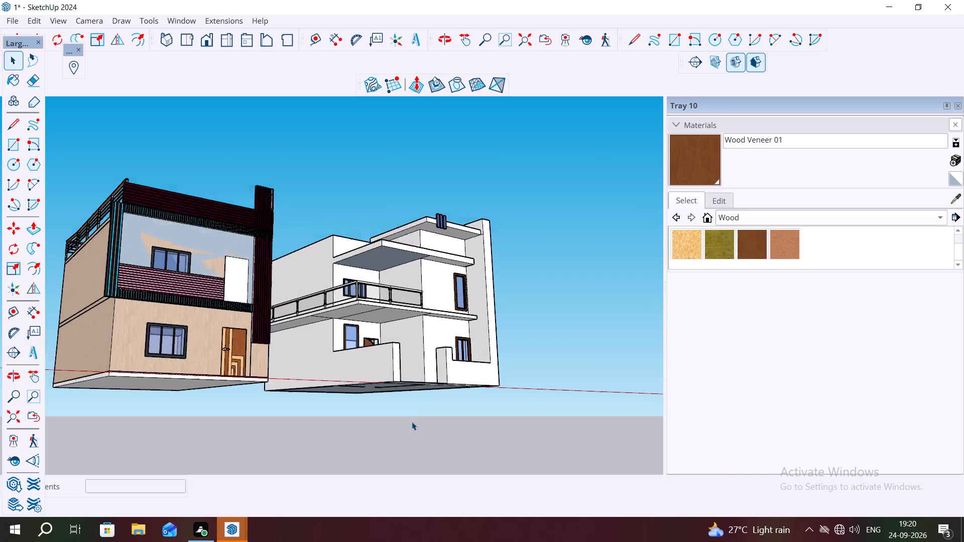
scroll(412, 422, "down", 2)
middle_click_drag(427, 383, 331, 379)
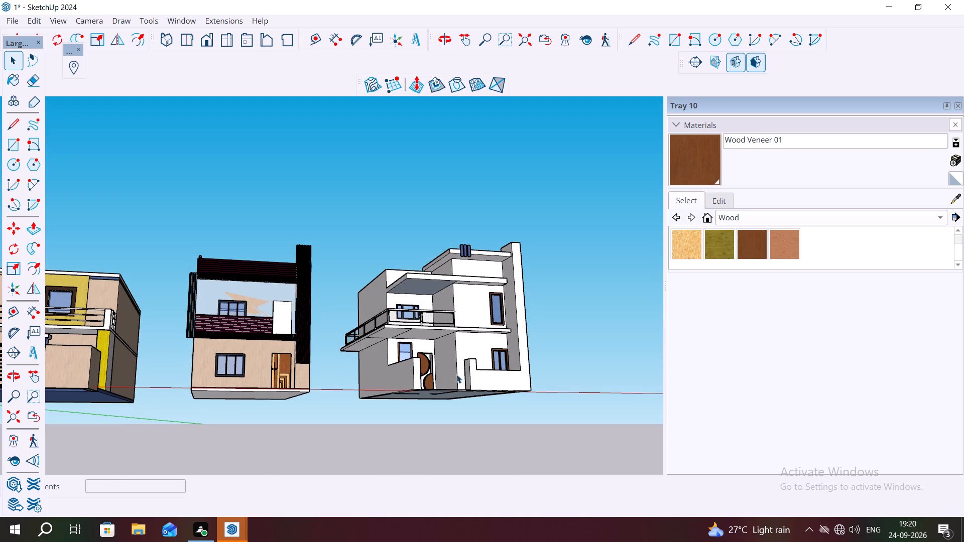
scroll(271, 345, "down", 6)
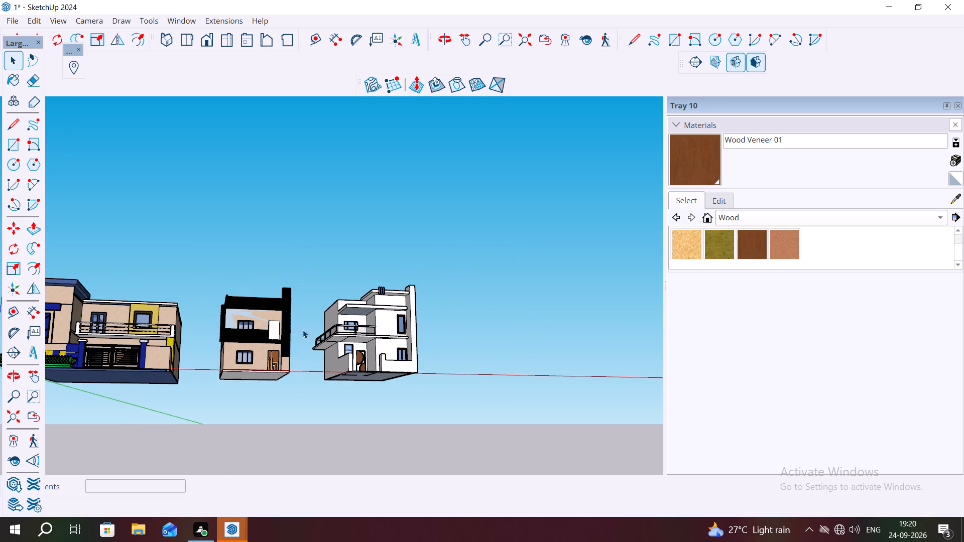
middle_click_drag(303, 321, 310, 380)
scroll(190, 367, "up", 7)
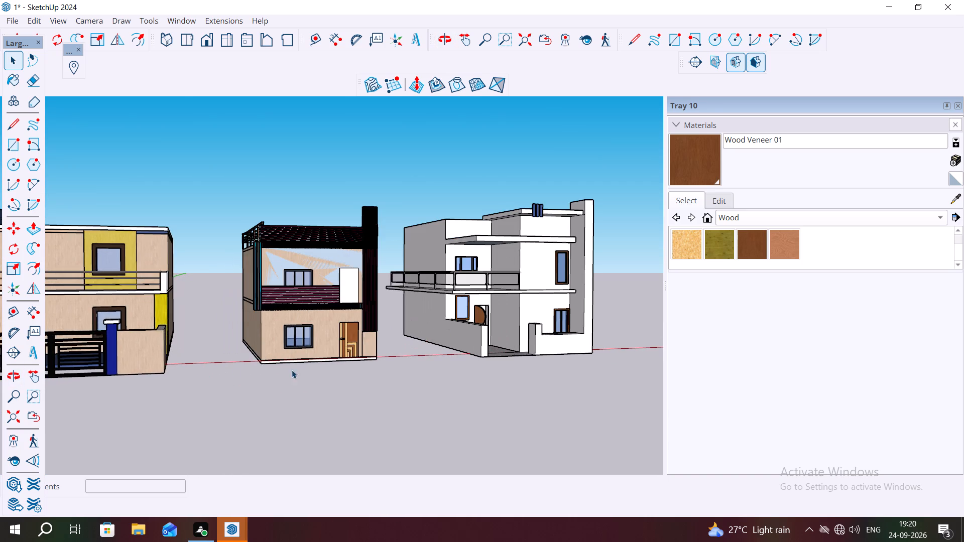
scroll(301, 360, "down", 7)
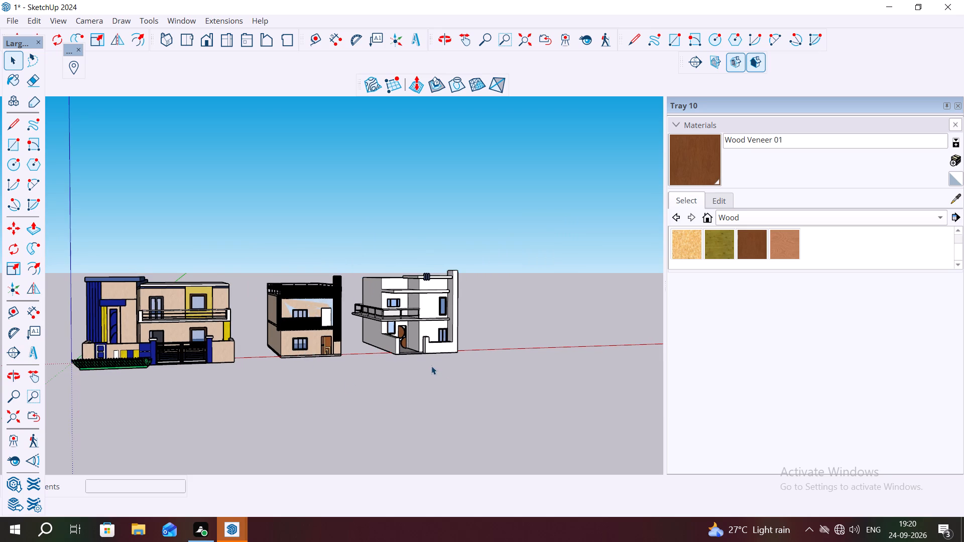
middle_click_drag(431, 366, 390, 364)
scroll(404, 349, "up", 7)
middle_click_drag(432, 375, 386, 366)
scroll(400, 360, "up", 3)
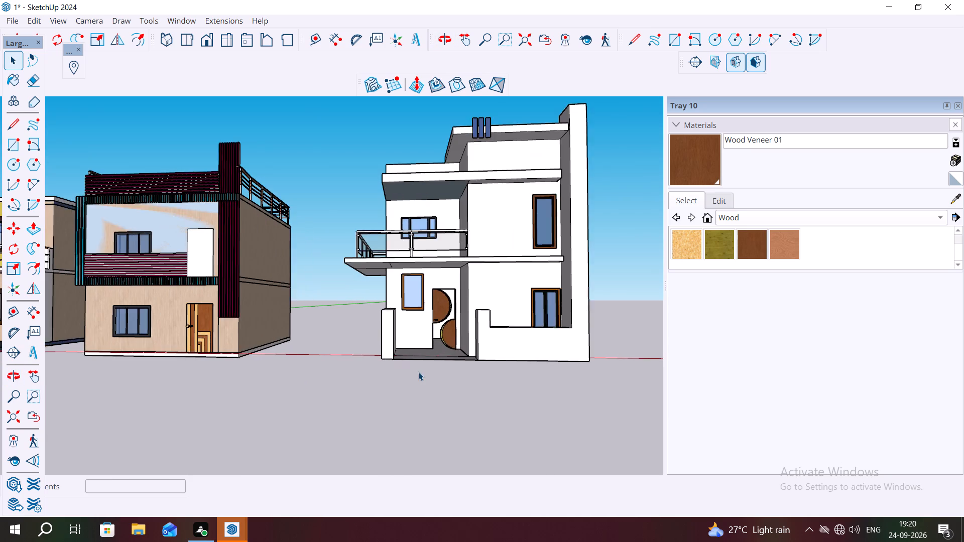
scroll(418, 372, "up", 1)
middle_click_drag(423, 385, 437, 430)
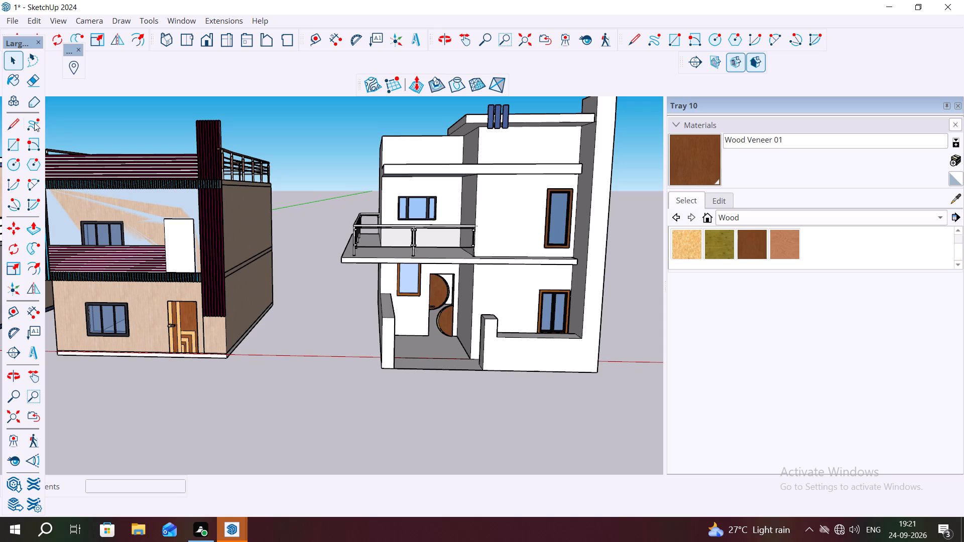
Draw a rectangle about 8' 5 1/4" by 5' filling the gate opening between the two front boundary wall ends.
left_click(15, 139)
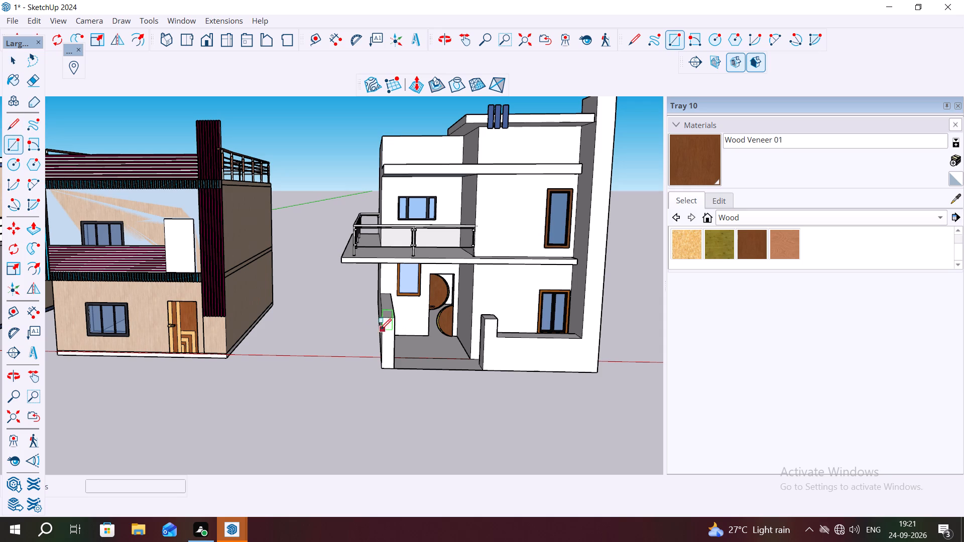
left_click(395, 316)
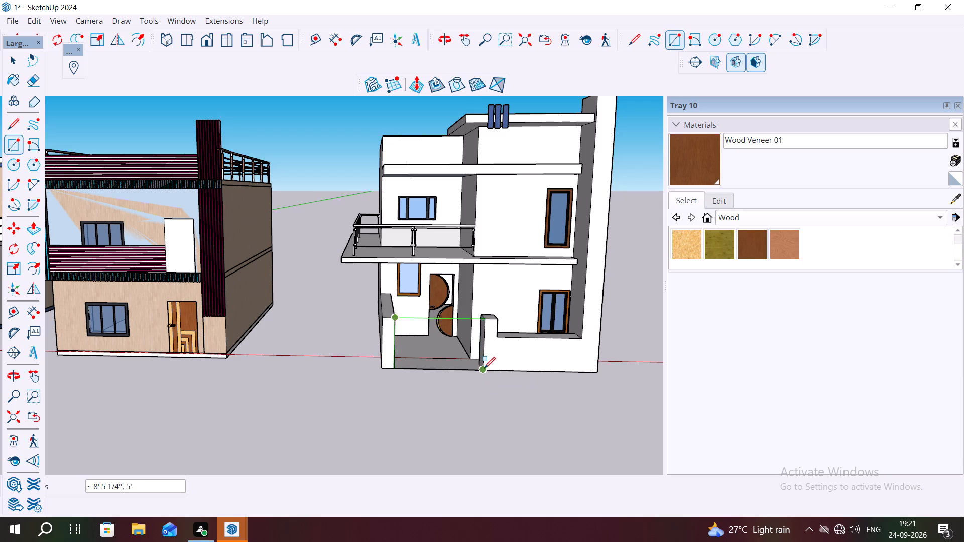
left_click(484, 368)
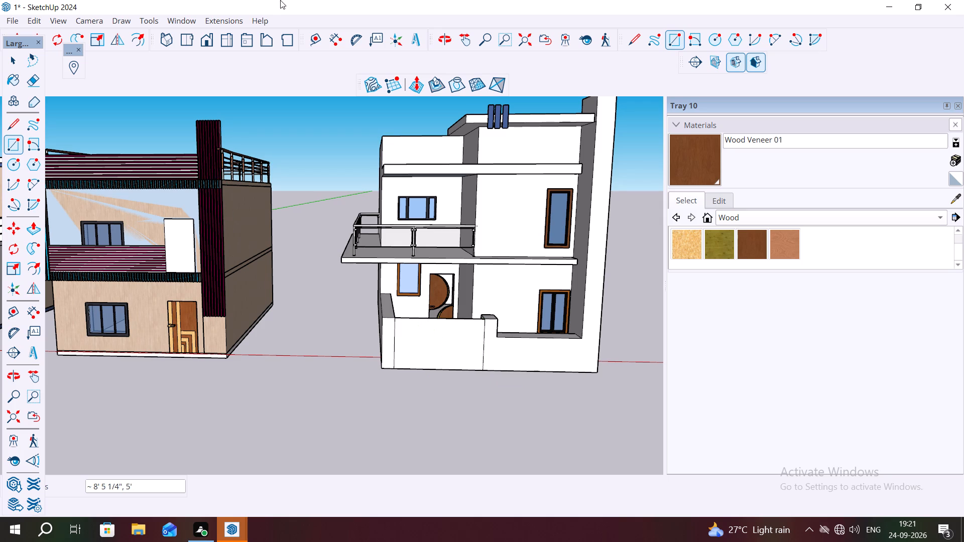
key("Escape")
key("space")
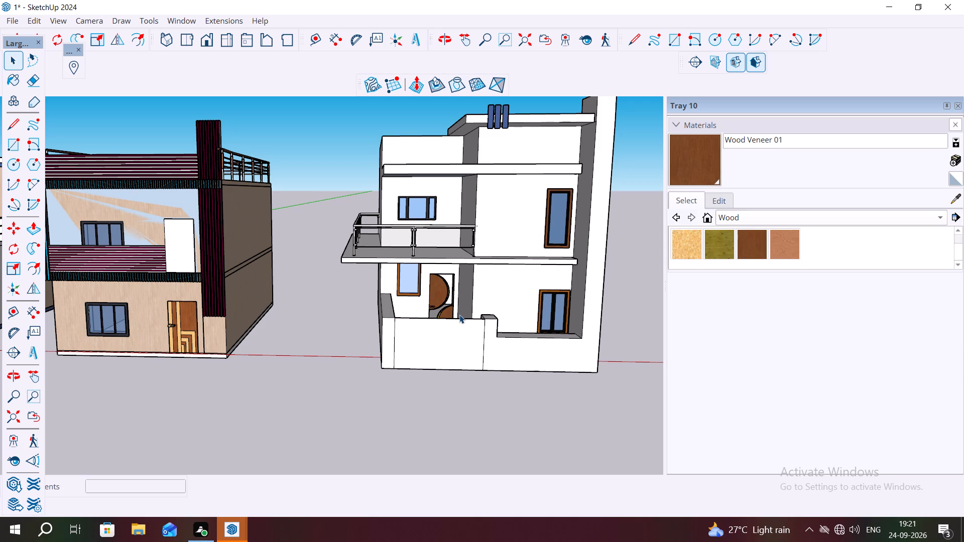
Draw two vertical 5' lines on the gate face, at its midpoint and three-quarter point, dividing it into three panels.
key("l")
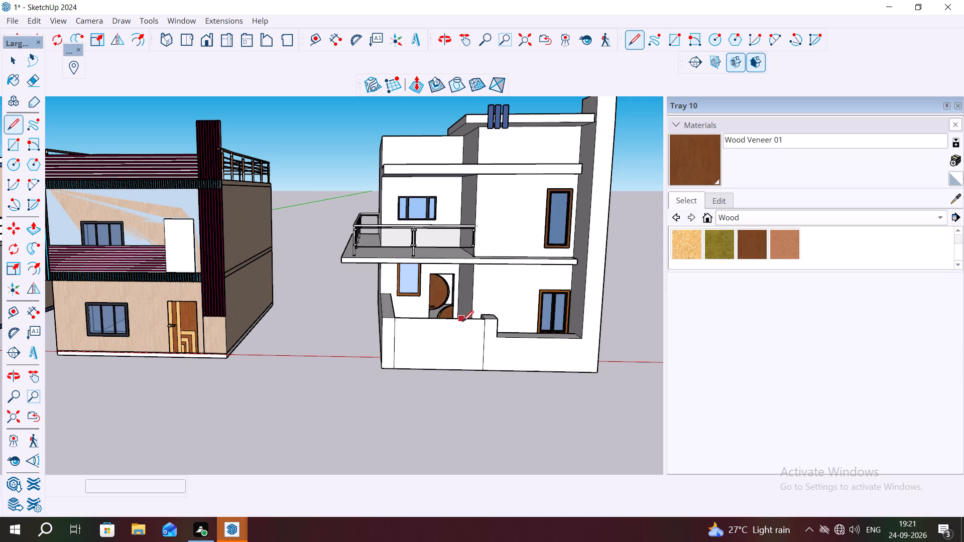
left_click(461, 322)
left_click(463, 371)
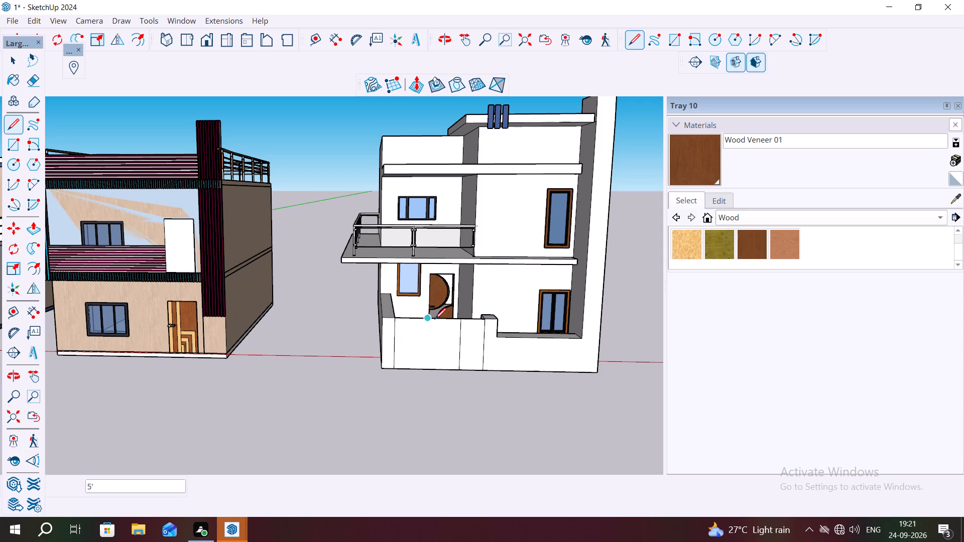
left_click(435, 319)
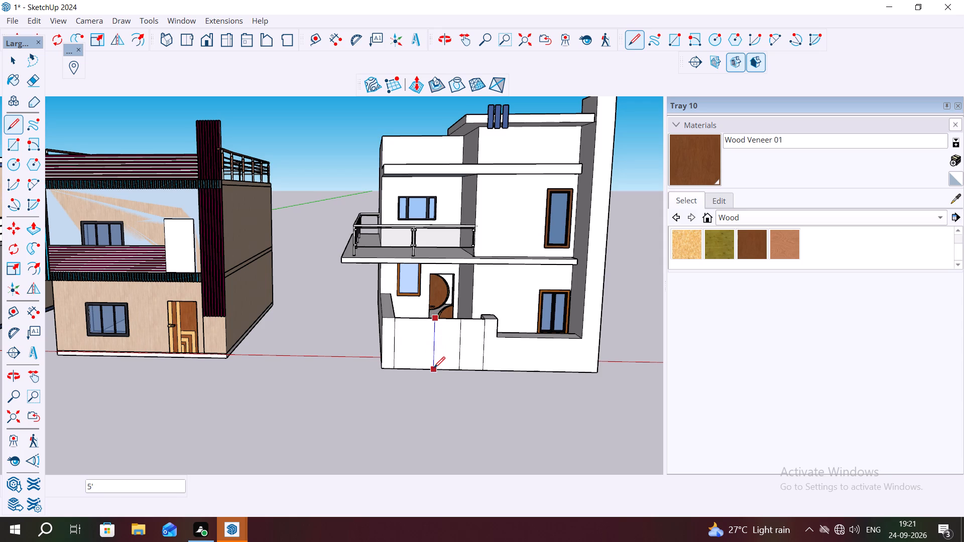
left_click(434, 368)
key("space")
Offset the outline of the widest gate panel slightly inward to form a narrow frame.
left_click(411, 347)
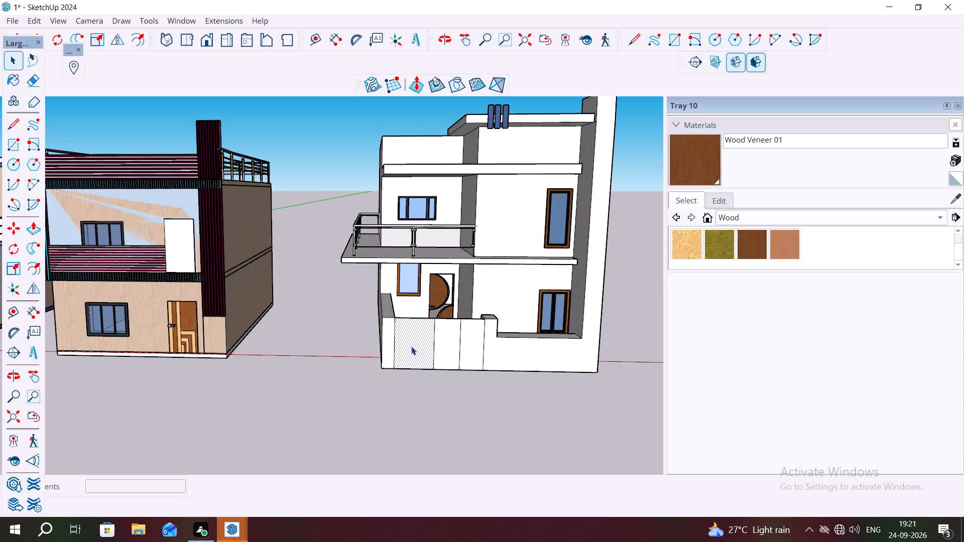
key("r")
key("Escape")
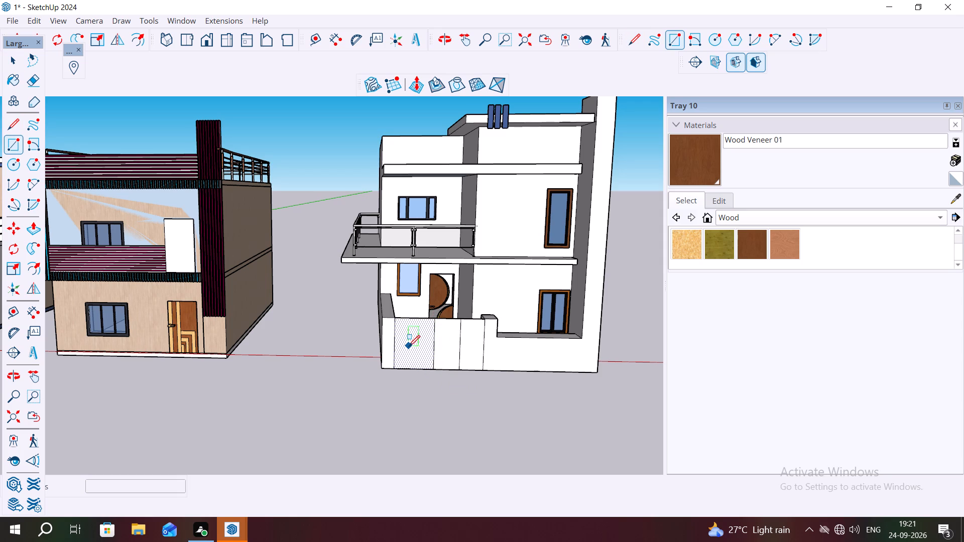
key("space")
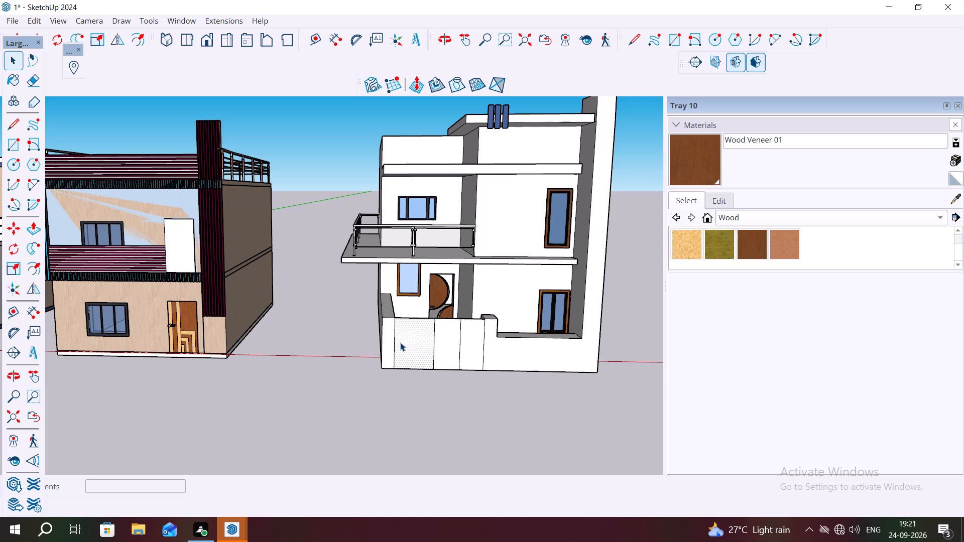
key("f")
left_click(397, 340)
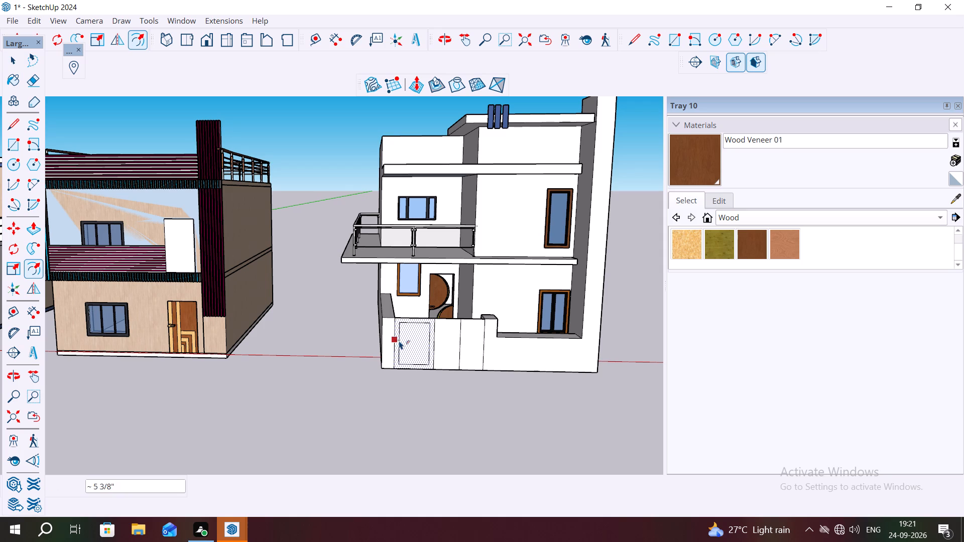
left_click(398, 341)
key("Escape")
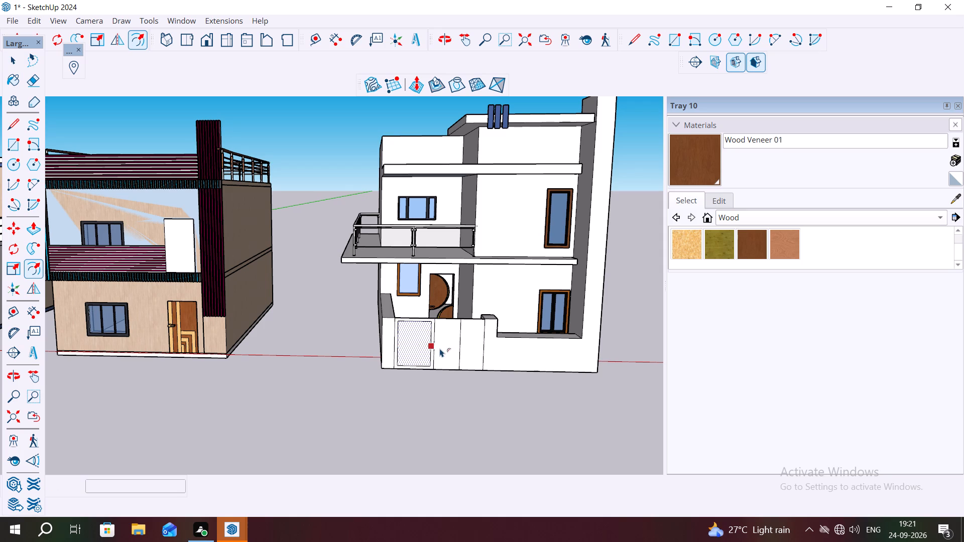
key("space")
Repeat the same inward offset on the two narrower gate panels to frame them like the wide one.
double_click(440, 347)
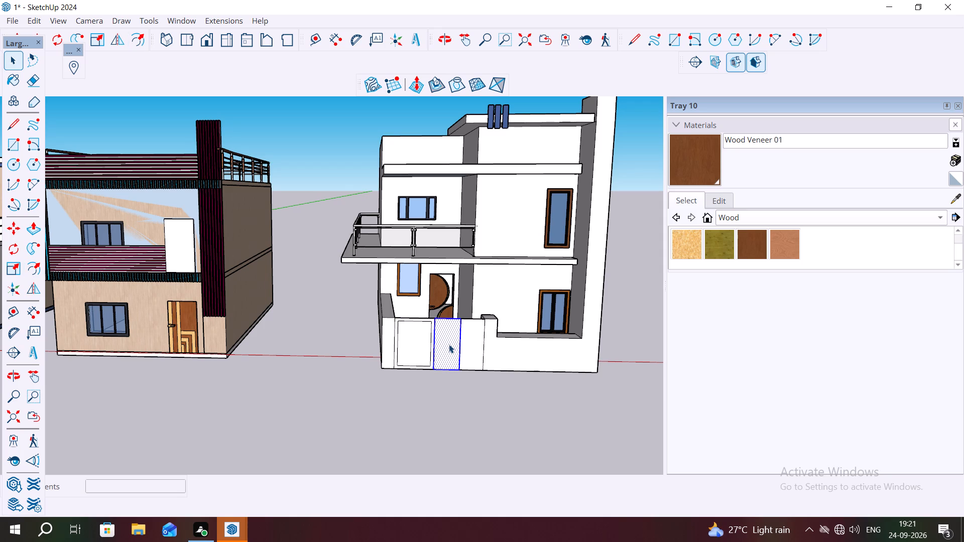
key("f")
double_click(449, 344)
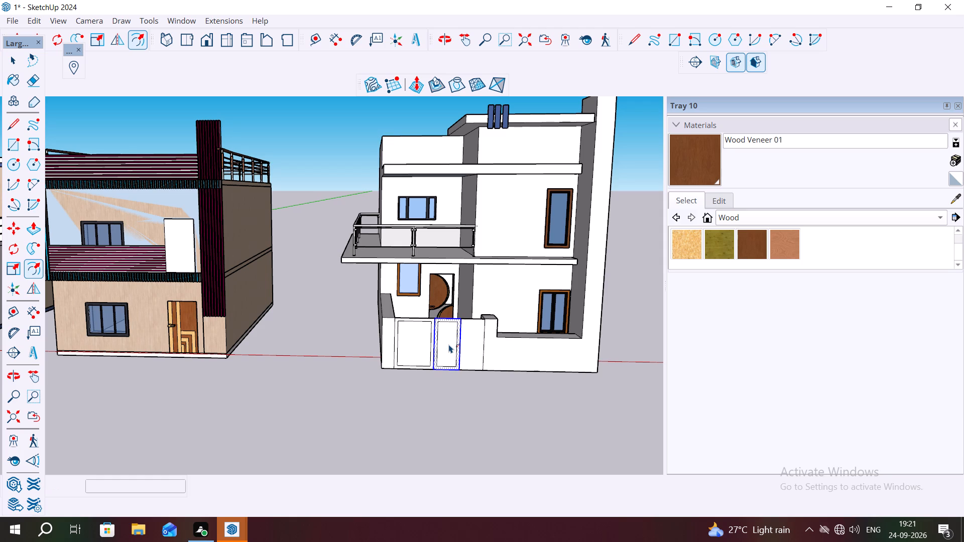
left_click(469, 349)
key("Escape")
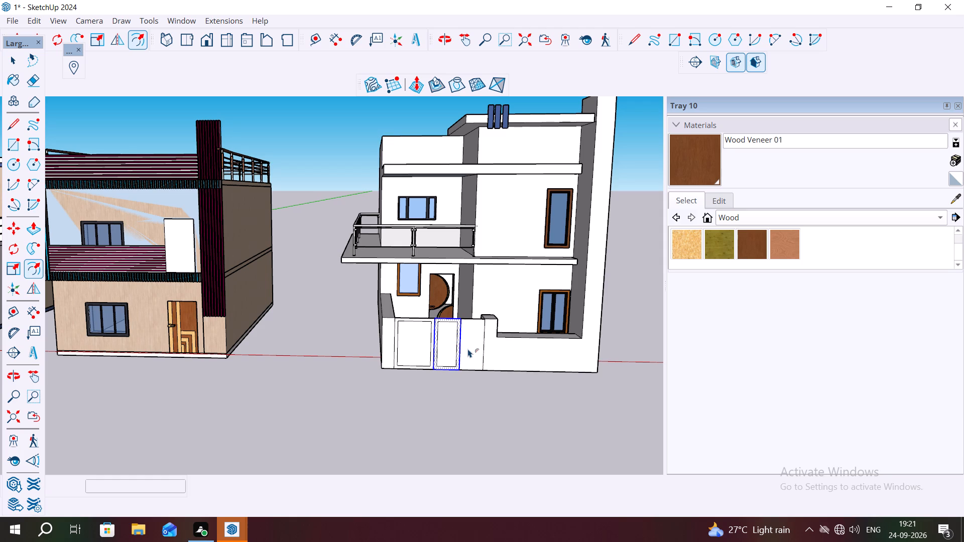
left_click(468, 349)
key("space")
left_click(473, 350)
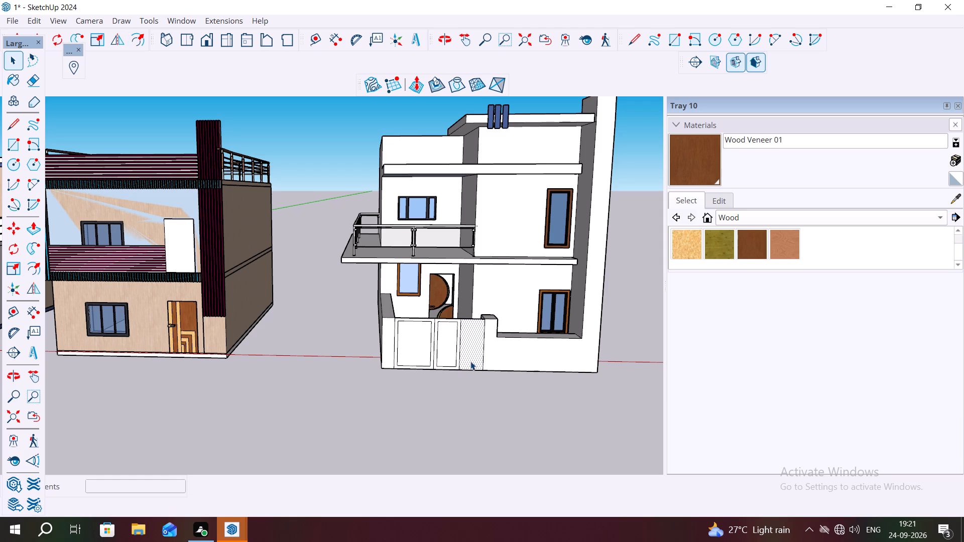
key("f")
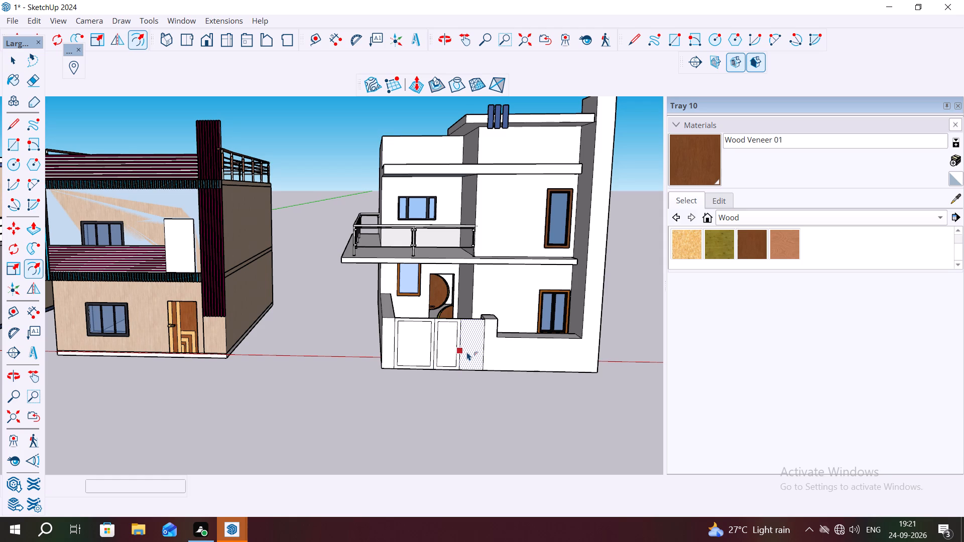
left_click(467, 352)
key("Escape")
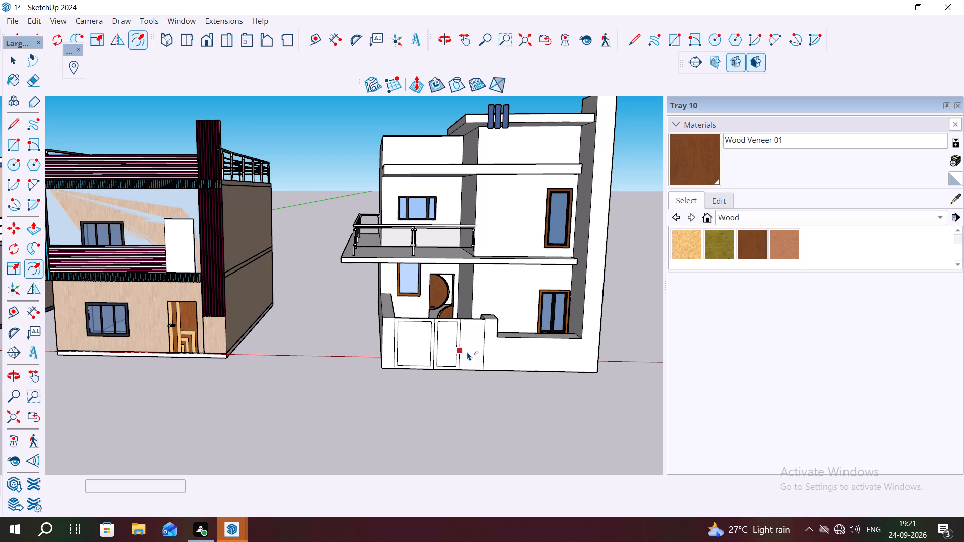
double_click(467, 352)
key("Escape")
key("space")
left_click(488, 381)
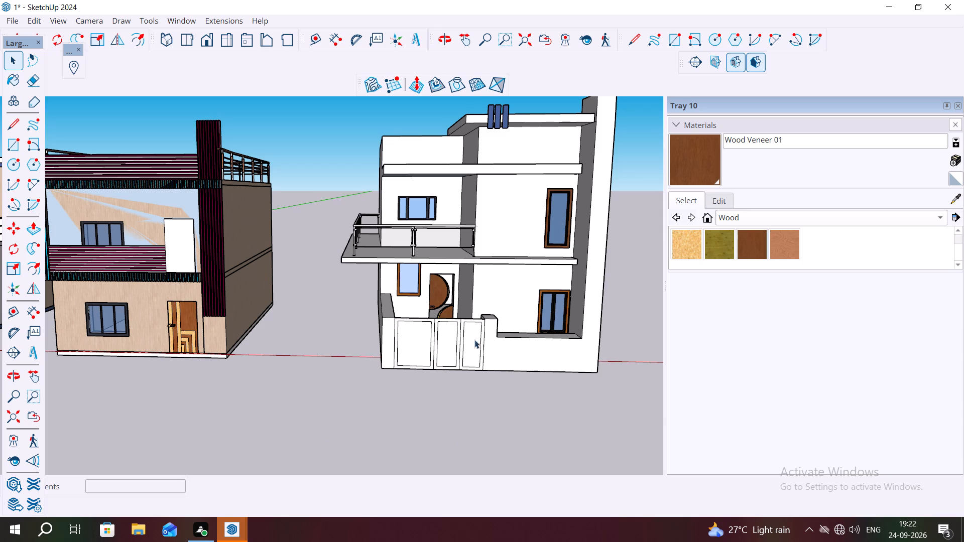
Draw a horizontal line about 3' long across the wide gate panel's inner face, just below its top inner edge.
scroll(369, 340, "up", 7)
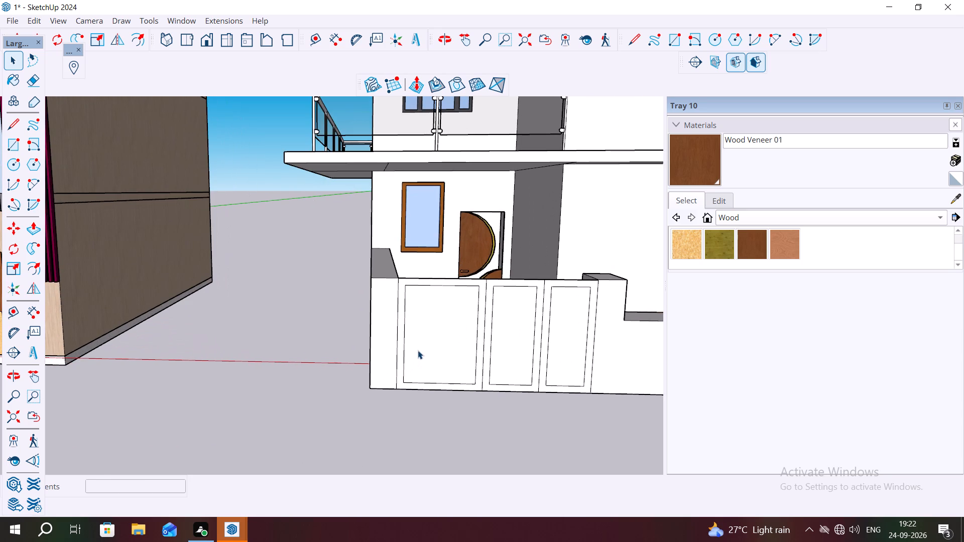
left_click(7, 129)
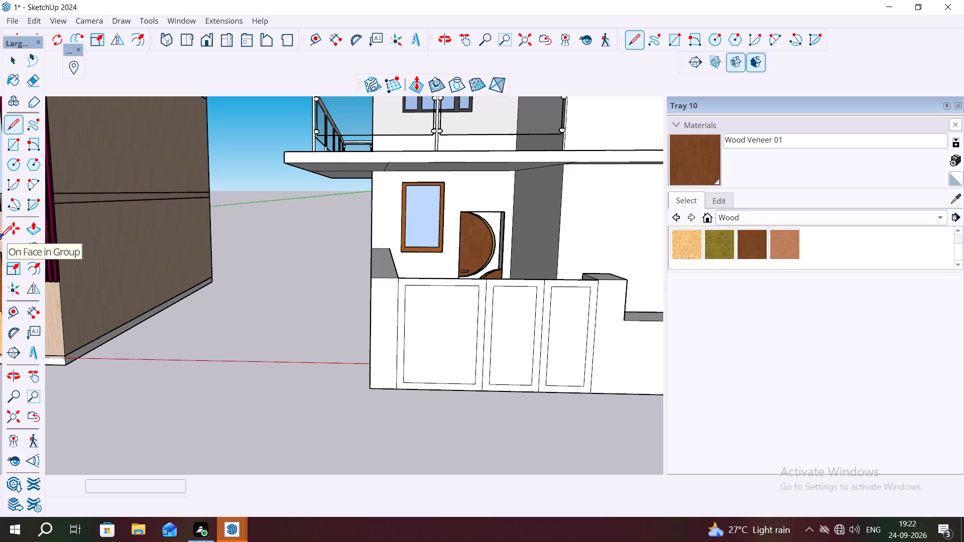
scroll(466, 288, "up", 2)
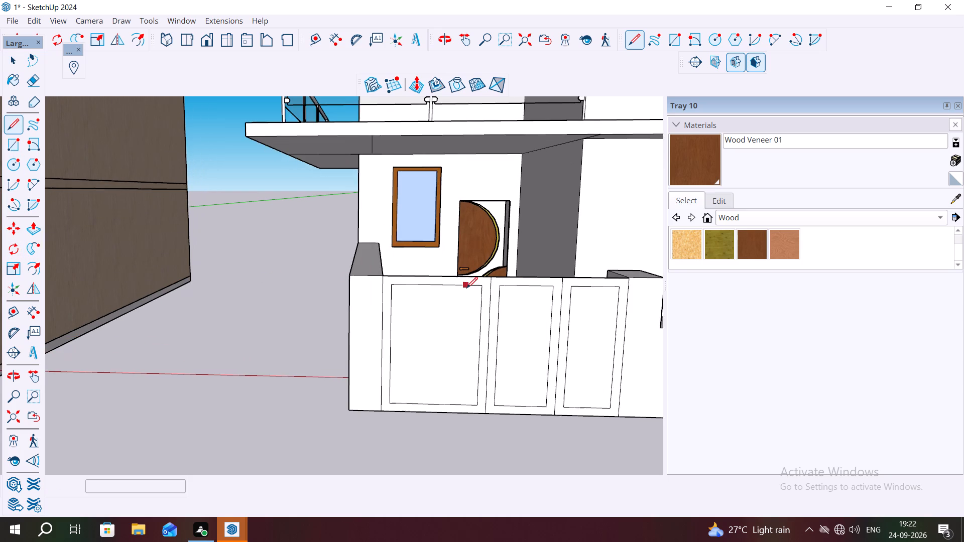
scroll(437, 280, "up", 4)
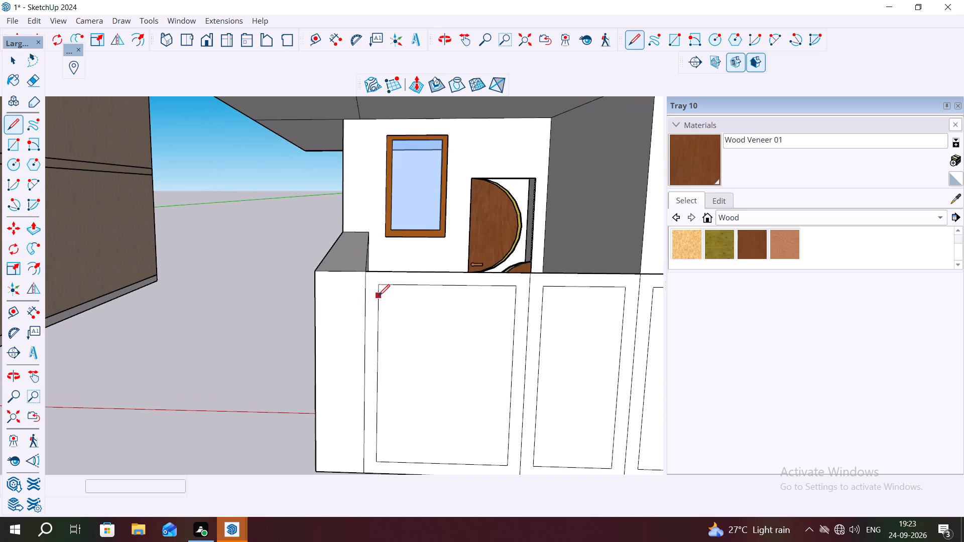
left_click(379, 296)
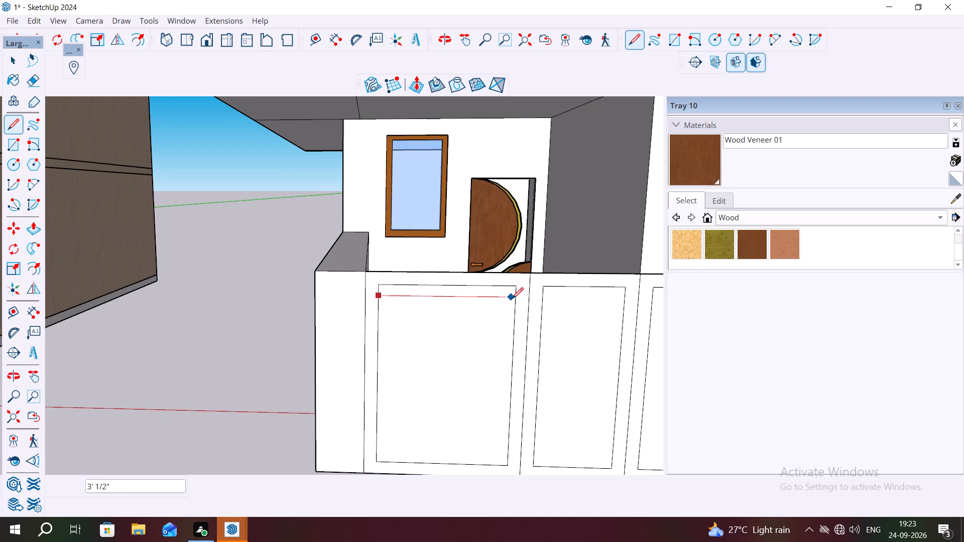
left_click(512, 299)
key("Escape")
key("space")
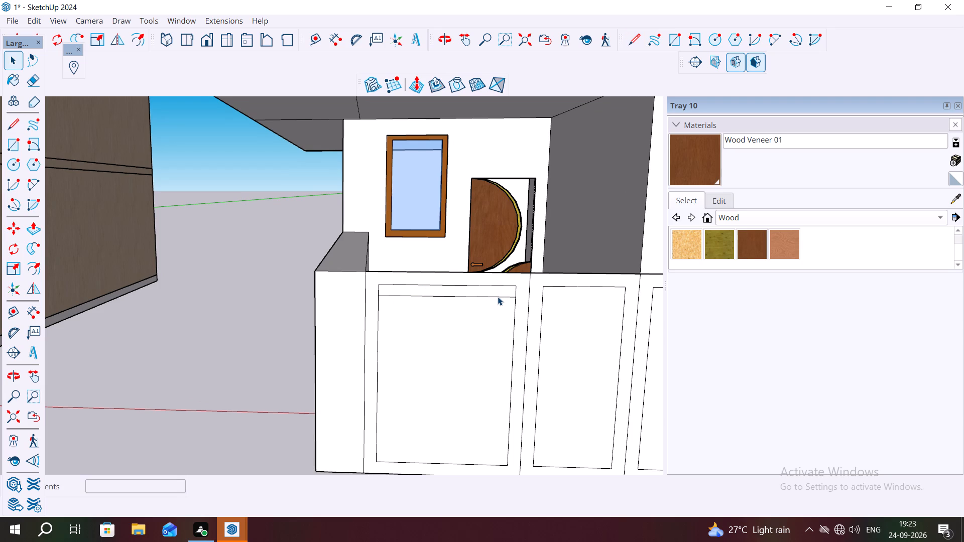
Copy that line down about 3' 10 7/16" to near the wide panel's bottom and divide the distance into 20 equal spaces.
left_click(498, 297)
key("m")
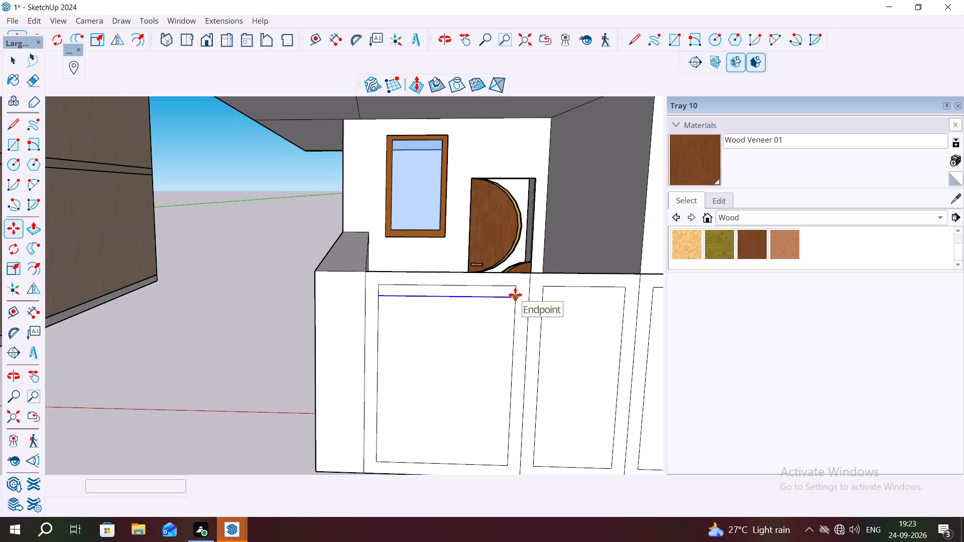
left_click(515, 295)
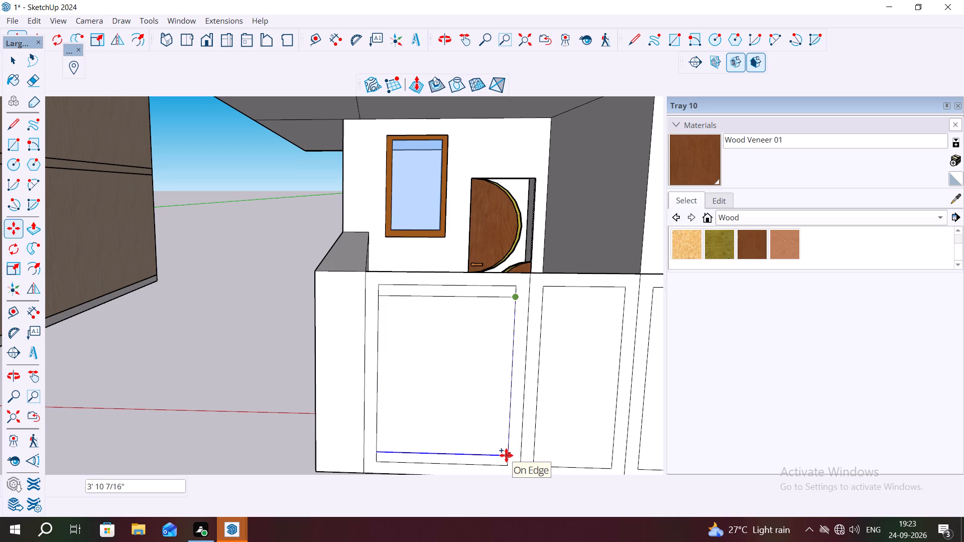
left_click(506, 455)
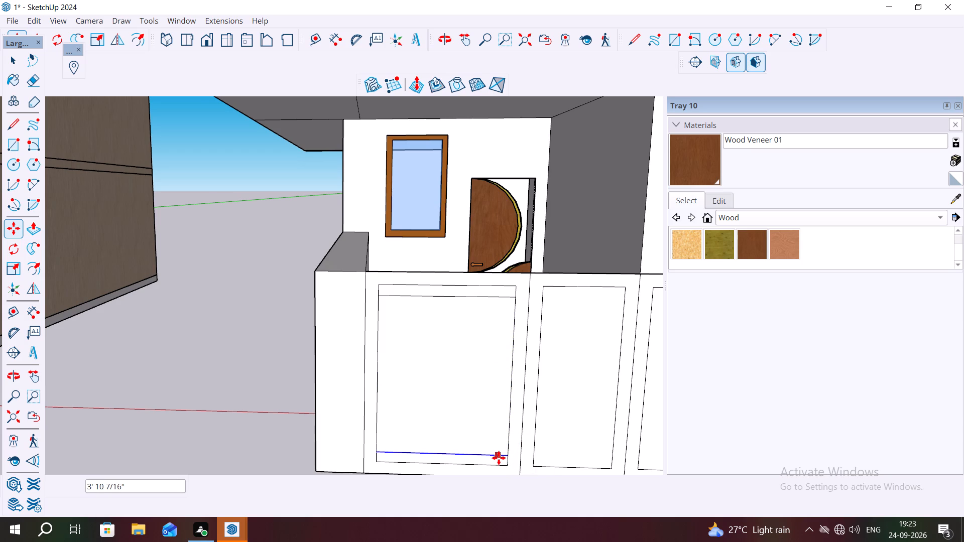
type("20/")
key("Return")
key("Escape")
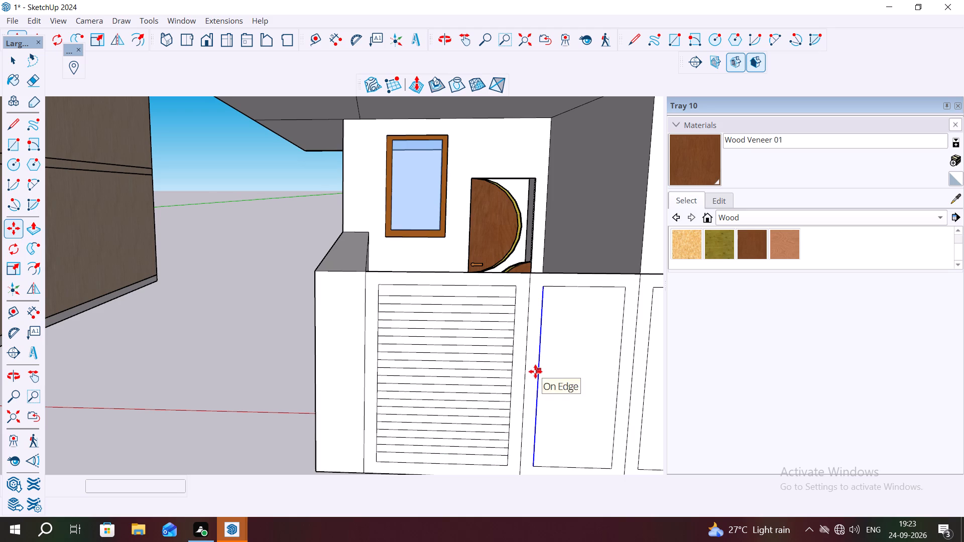
Draw a horizontal line across the middle gate panel's inner face, level with the wide panel's top slat line.
scroll(523, 294, "up", 3)
key("space")
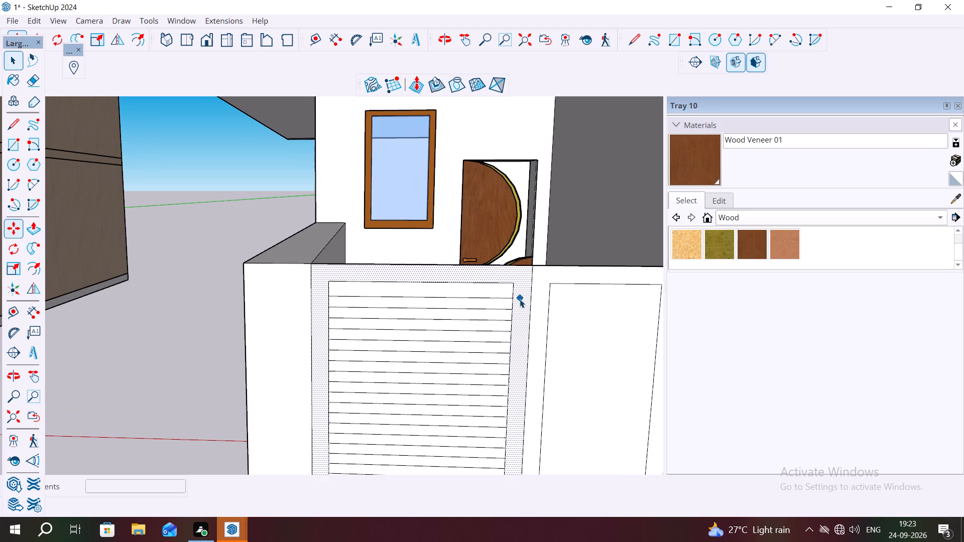
key("l")
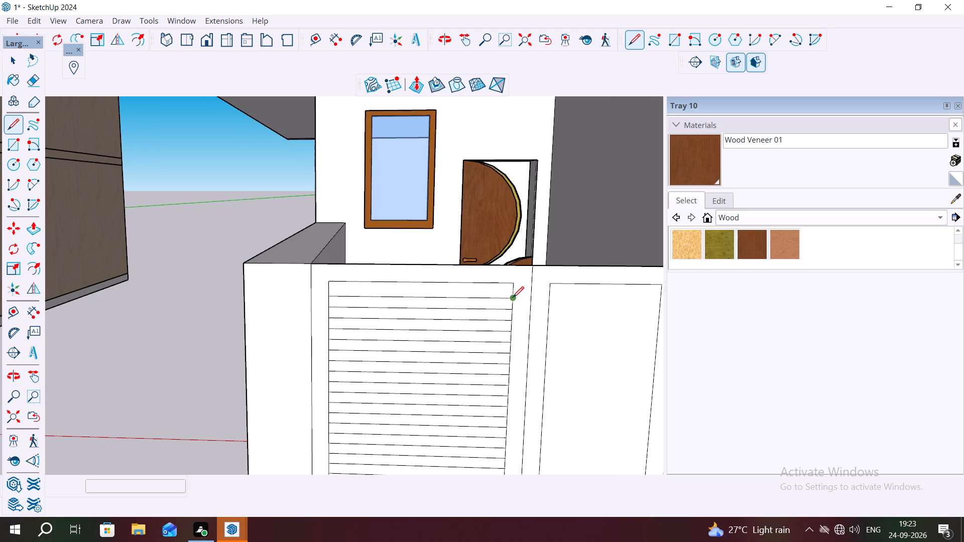
left_click(661, 301)
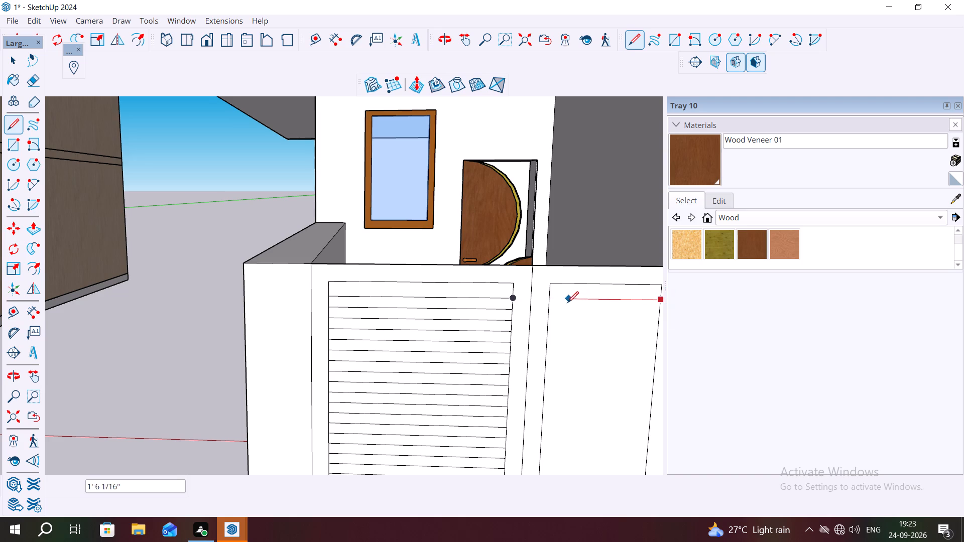
left_click(550, 299)
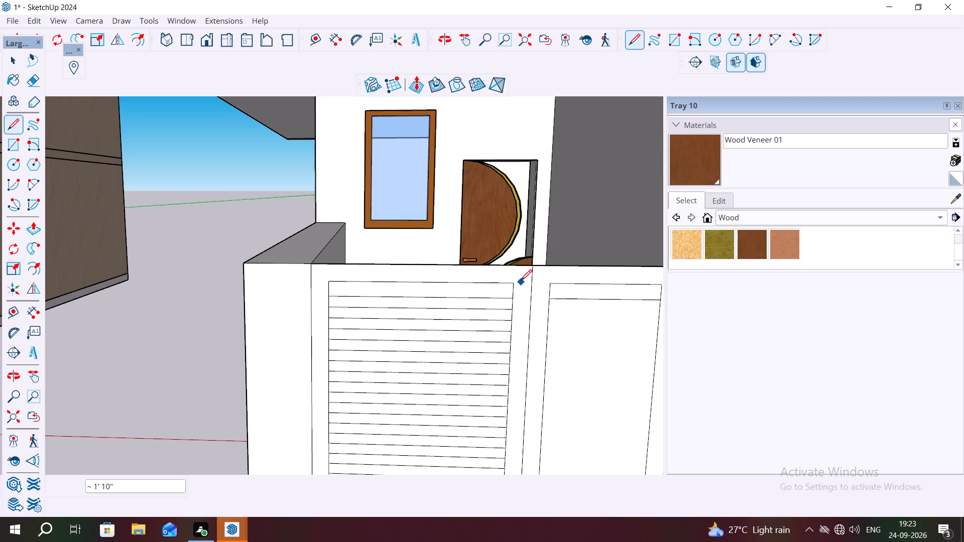
scroll(517, 280, "down", 2)
scroll(478, 261, "down", 2)
key("Escape")
key("space")
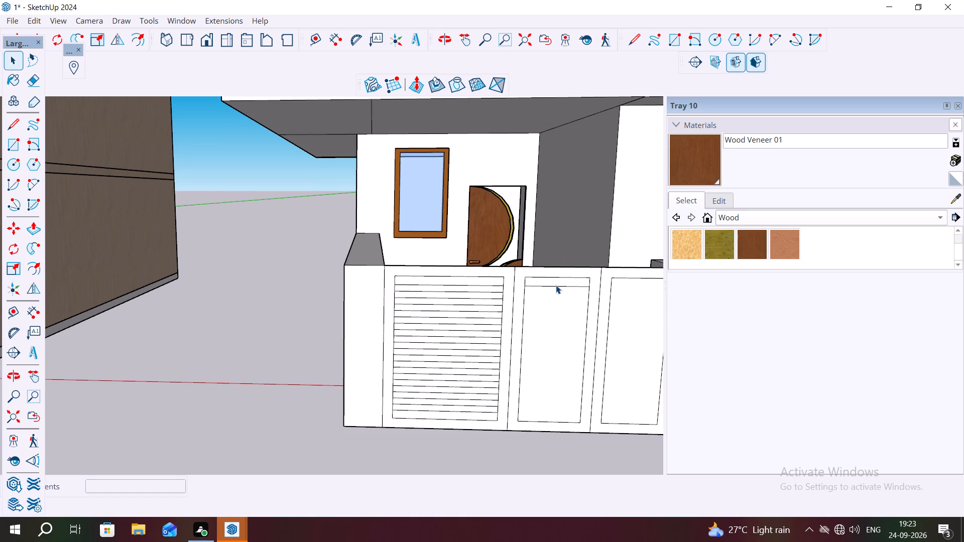
Draw a horizontal line from the end of the wide panel's lowest slat line to the far inner edge of the middle panel.
left_click(556, 285)
key("Escape")
key("space")
key("l")
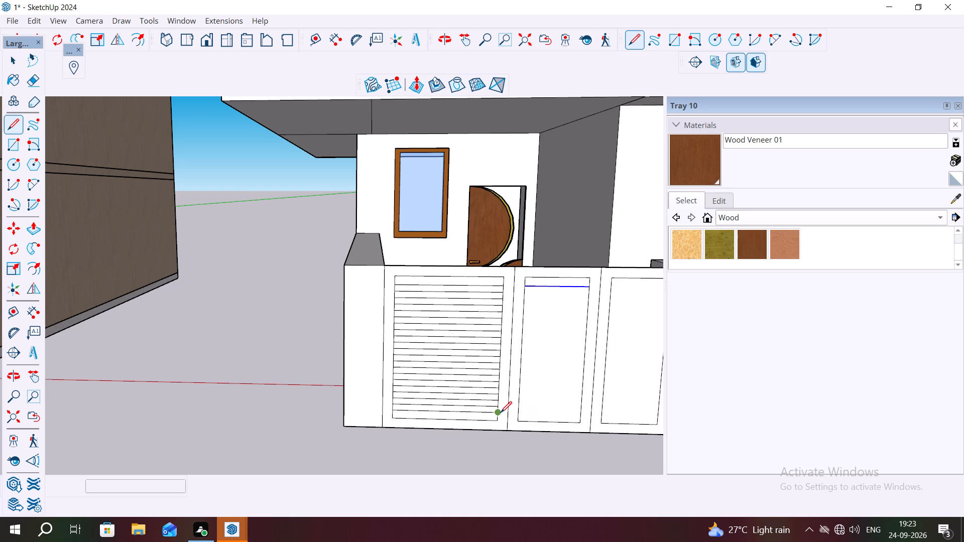
left_click(501, 413)
left_click(582, 414)
key("Escape")
key("space")
Delete the piece of the lower line that crosses the middle panel's frame.
scroll(514, 413, "up", 5)
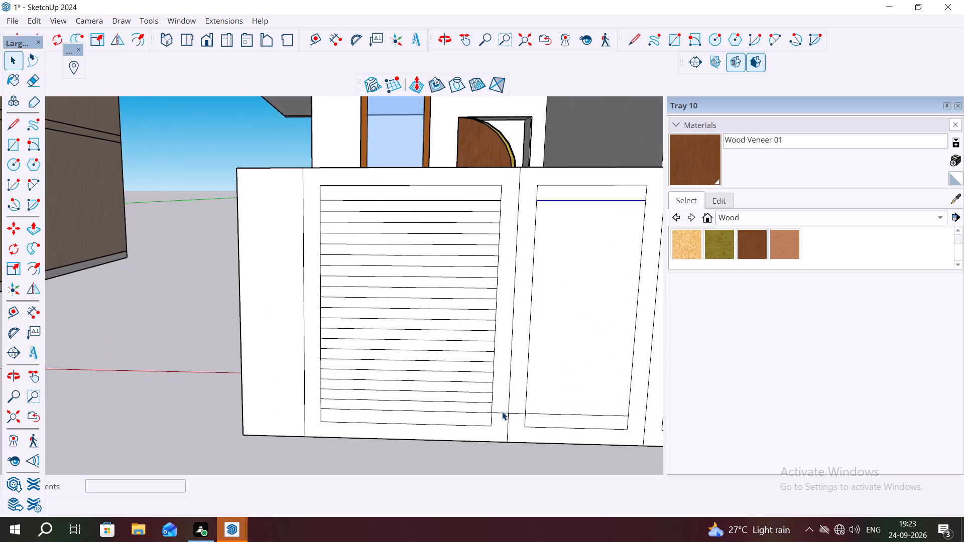
left_click(502, 412)
left_click(501, 412)
left_click(501, 412)
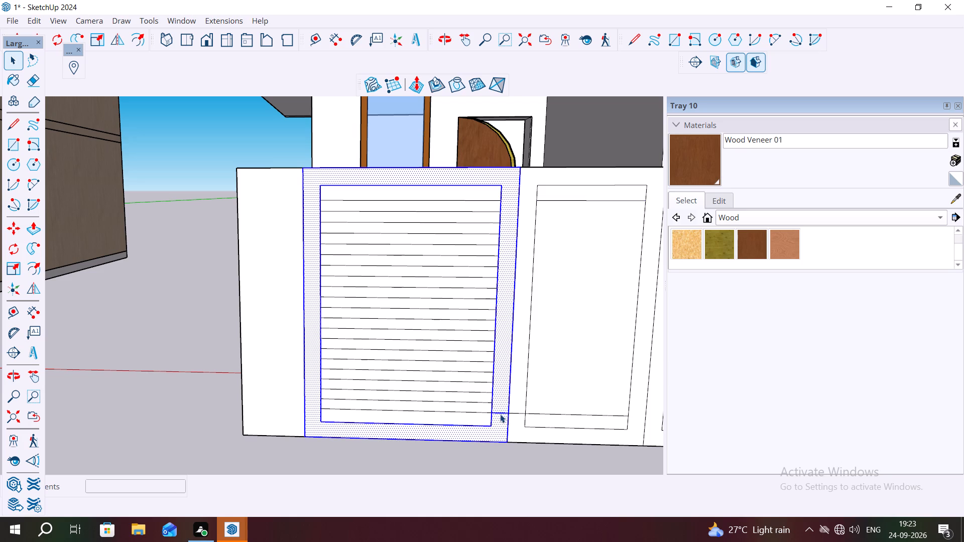
key("Escape")
left_click(518, 456)
left_click(515, 413)
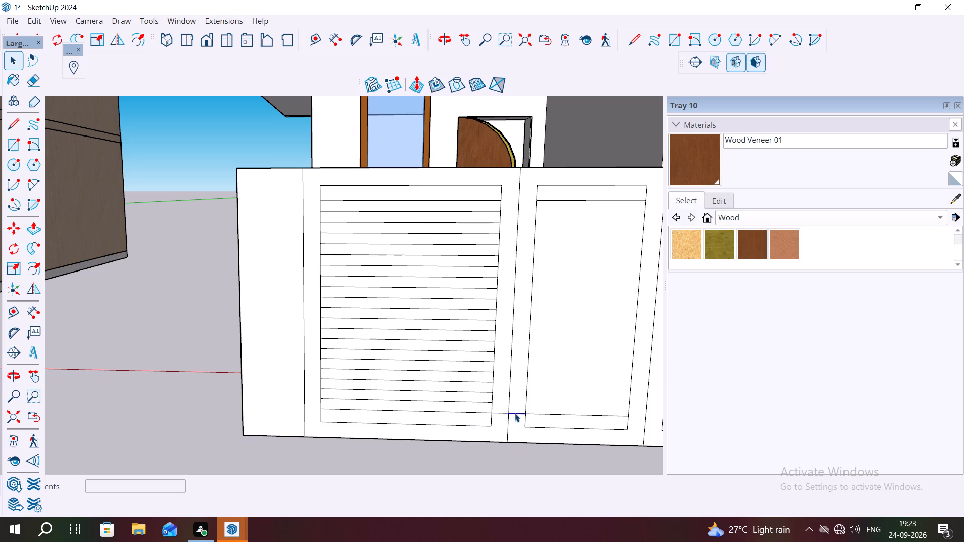
key("Delete")
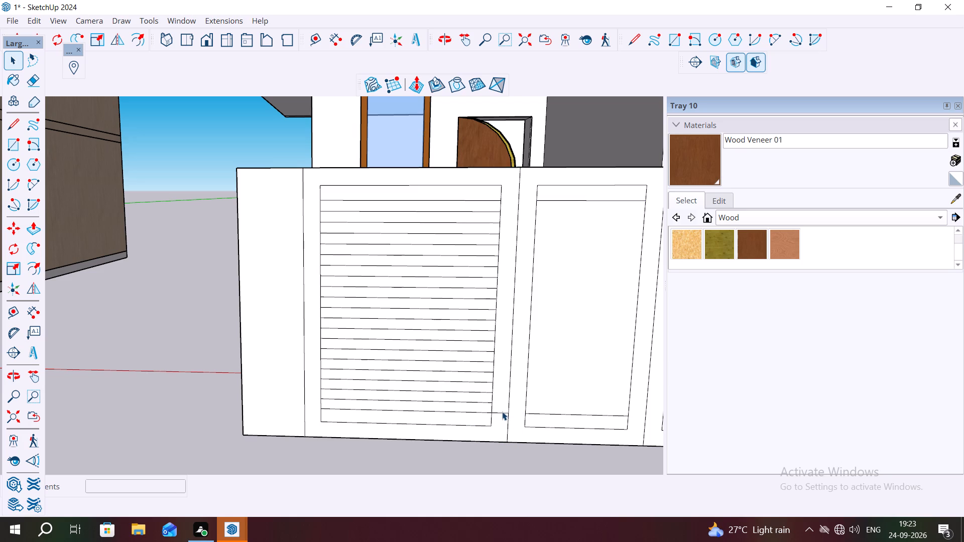
Delete the remaining piece of the lower line that crosses the wide panel's frame.
left_click(502, 411)
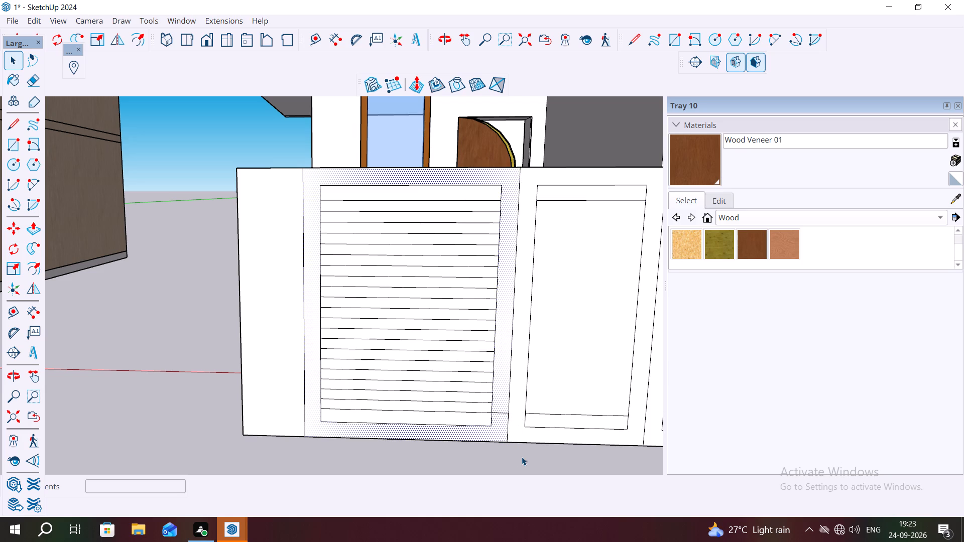
left_click(522, 457)
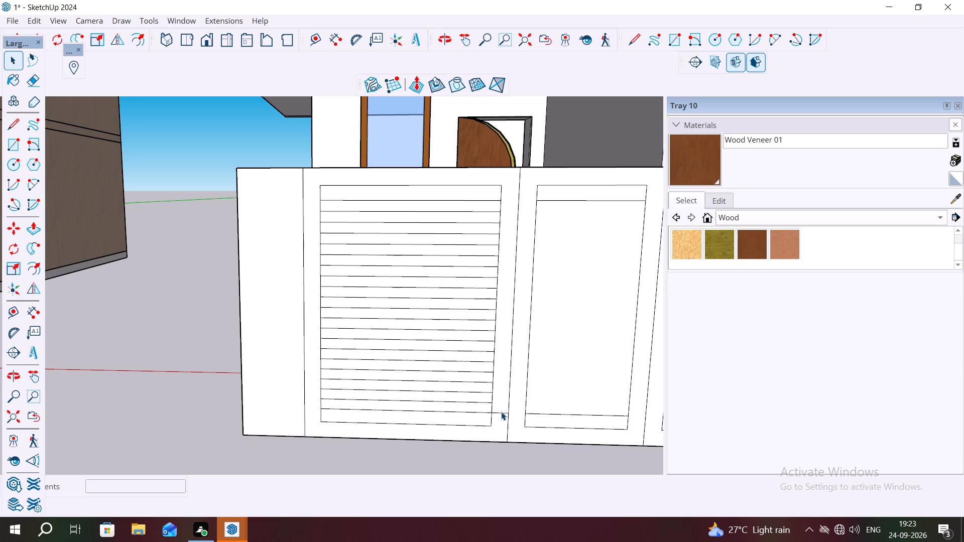
left_click(501, 412)
left_click(501, 412)
left_click(517, 448)
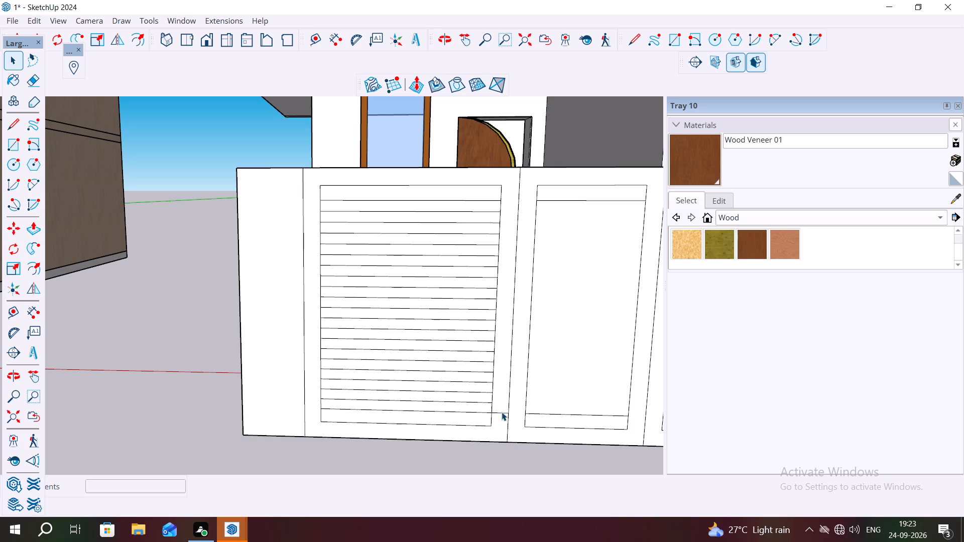
left_click(497, 412)
left_click(497, 412)
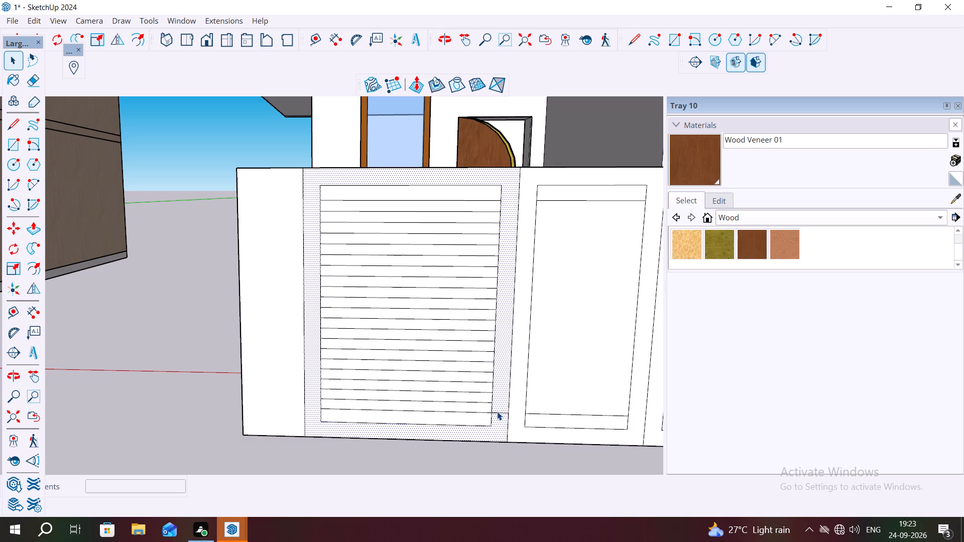
left_click(497, 412)
triple_click(497, 412)
left_click(497, 412)
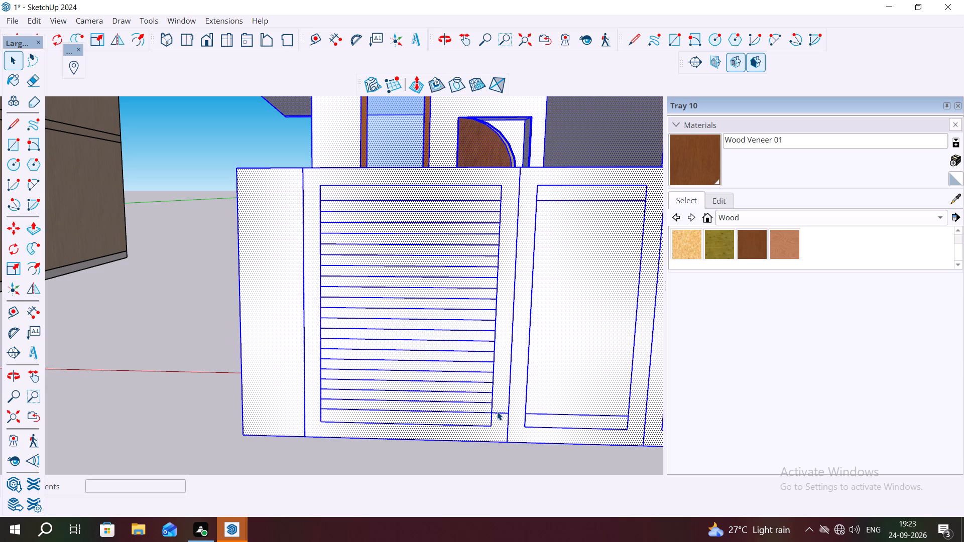
left_click(497, 412)
left_click(509, 441)
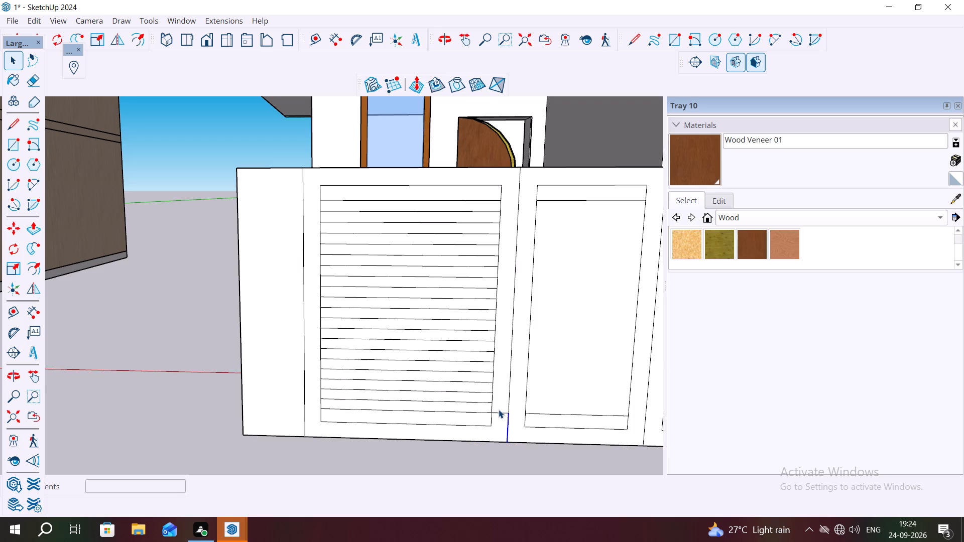
left_click(499, 412)
key("Delete")
Copy the middle gate panel's upper slat line down onto its lower line and divide the distance into 20 equal spaces.
key("m")
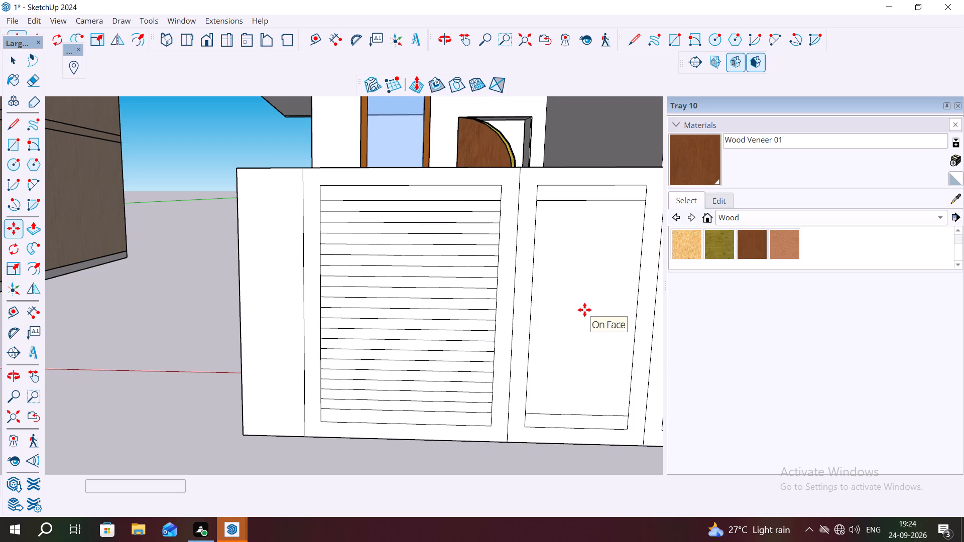
key("space")
left_click(632, 198)
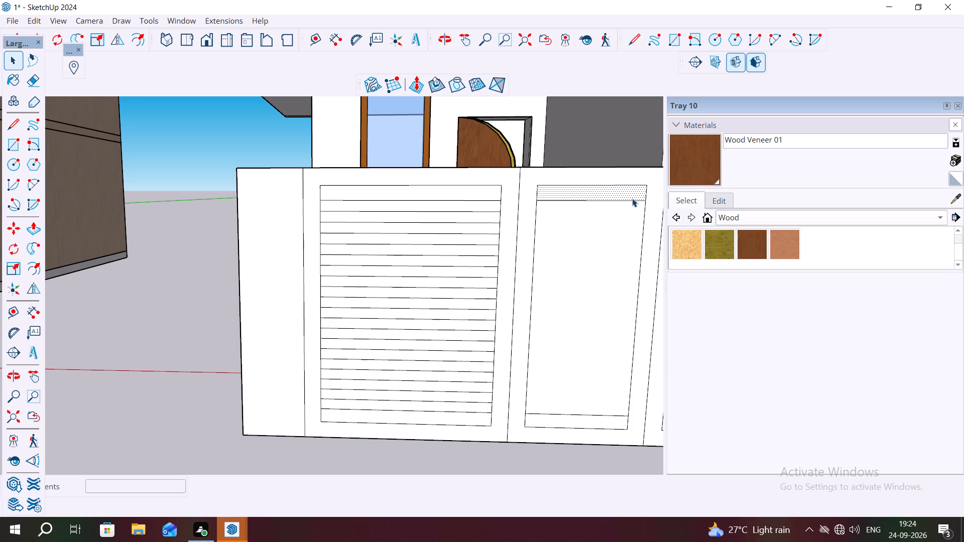
left_click(632, 200)
key("m")
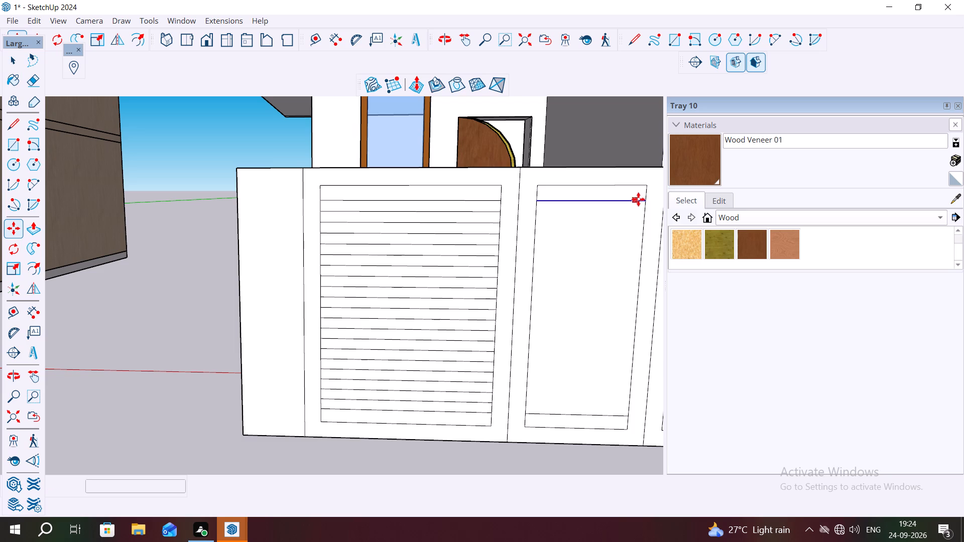
left_click(645, 201)
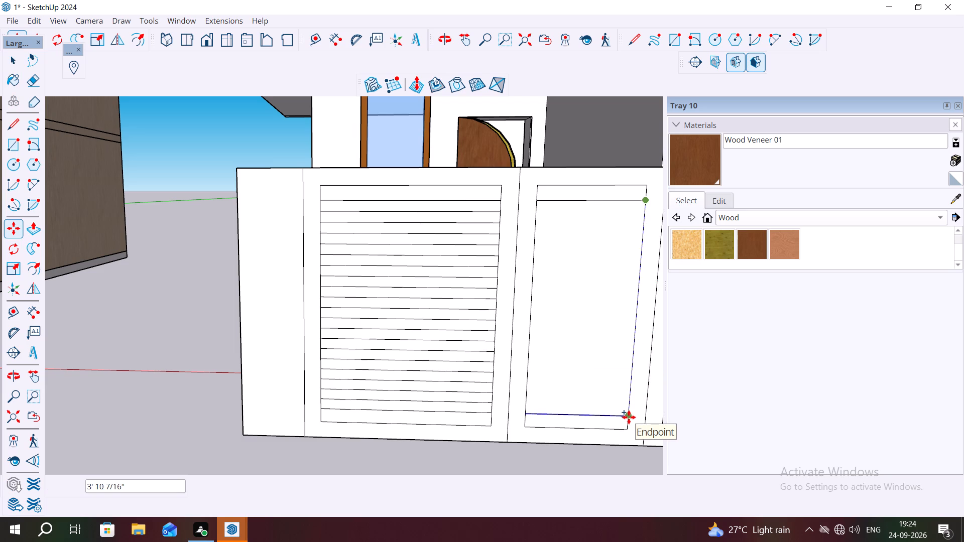
left_click(629, 417)
type("20/")
key("Return")
key("Escape")
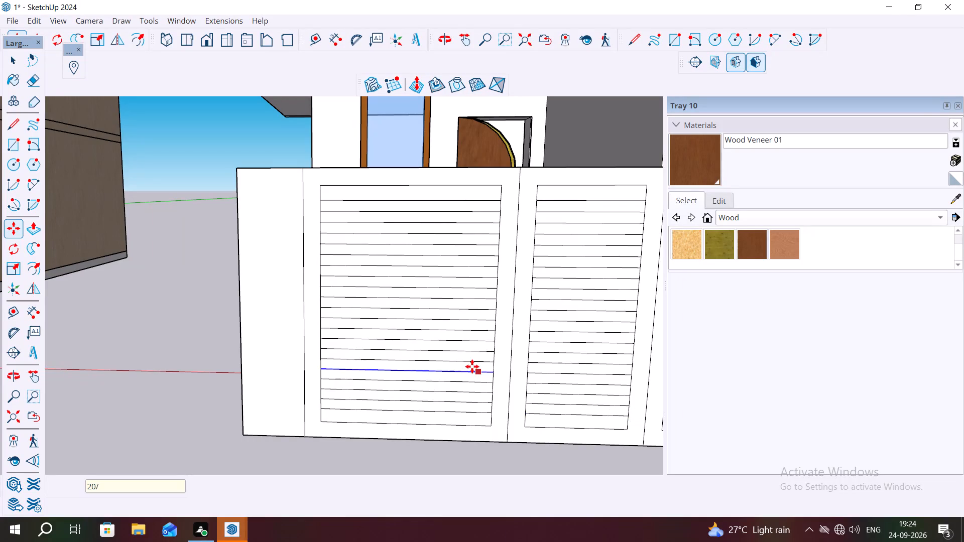
key("space")
Draw a horizontal line from the end of the middle panel's top slat line to the far inner edge of the third panel.
scroll(209, 357, "down", 4)
scroll(431, 283, "up", 4)
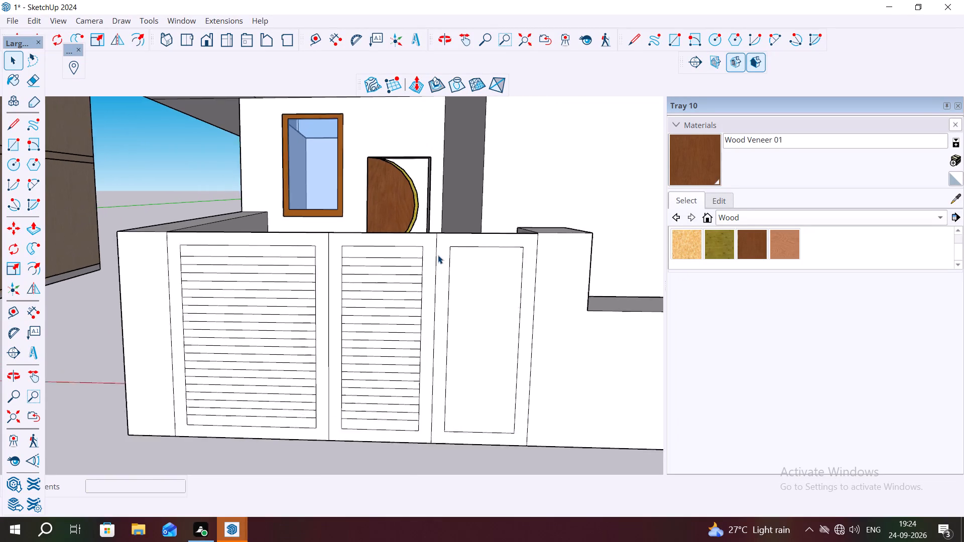
scroll(438, 255, "up", 1)
key("l")
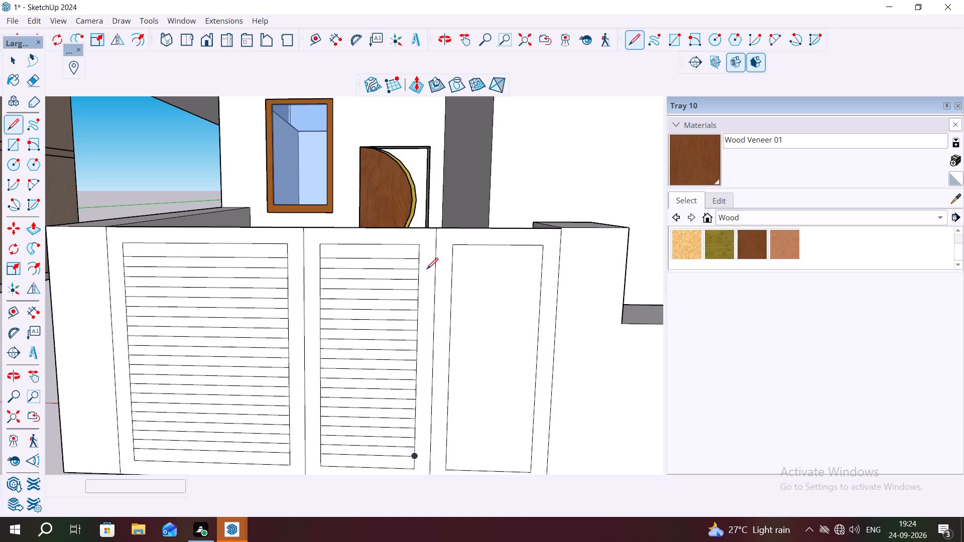
left_click(422, 259)
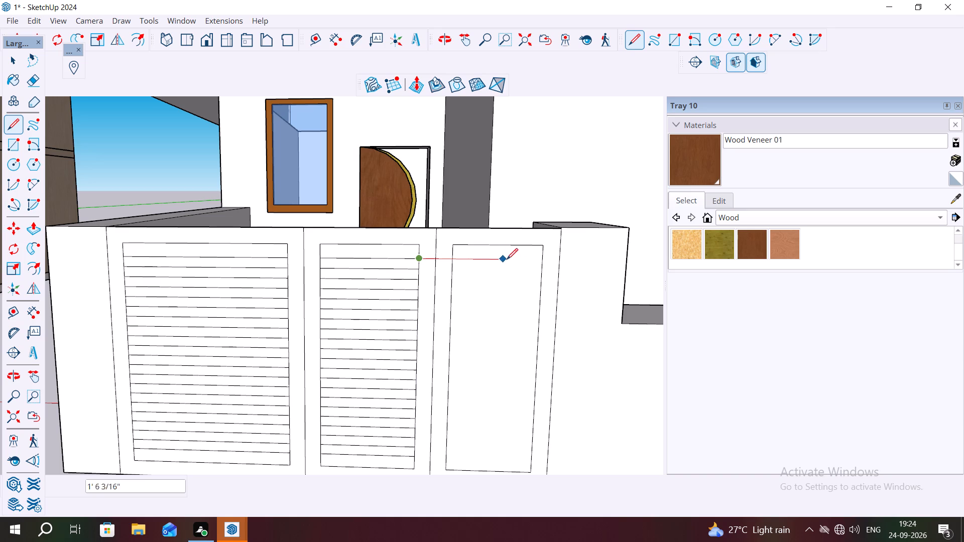
left_click(542, 260)
key("Escape")
key("space")
Delete the two pieces of the new upper line that cross the frames between the middle and third panels.
left_click(429, 257)
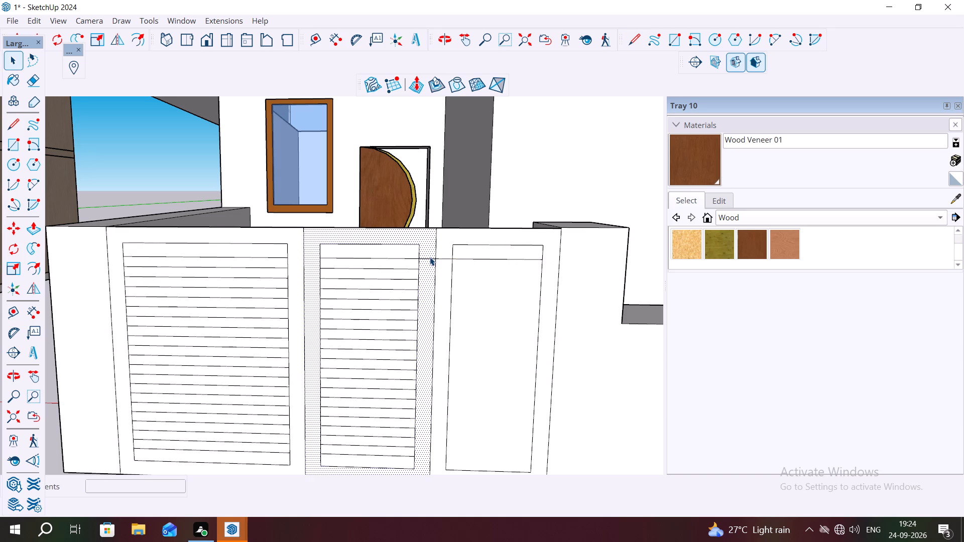
left_click(430, 257)
left_click(443, 257)
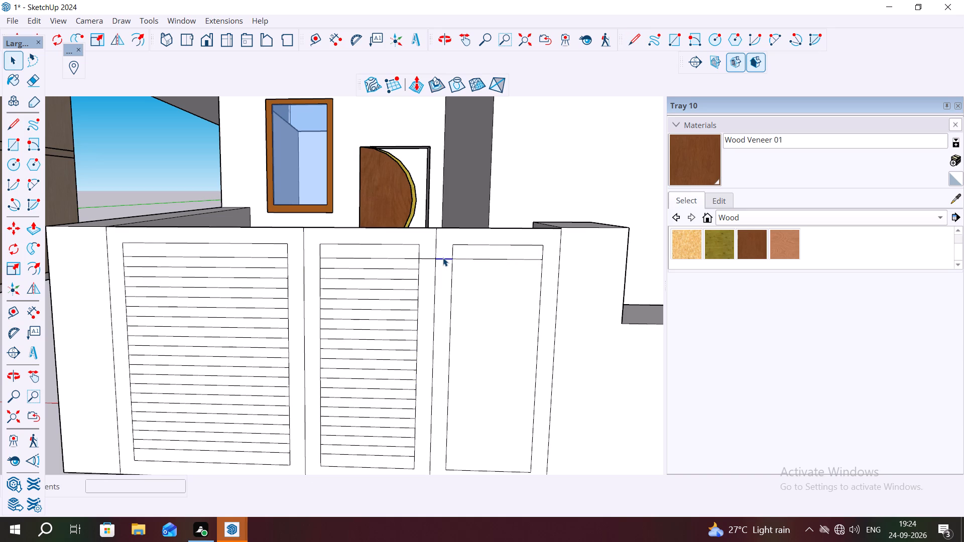
key("Delete")
left_click(430, 257)
key("Delete")
Draw a horizontal line from the end of the middle panel's lowest slat line to the far inner edge of the third panel.
scroll(465, 257, "down", 1)
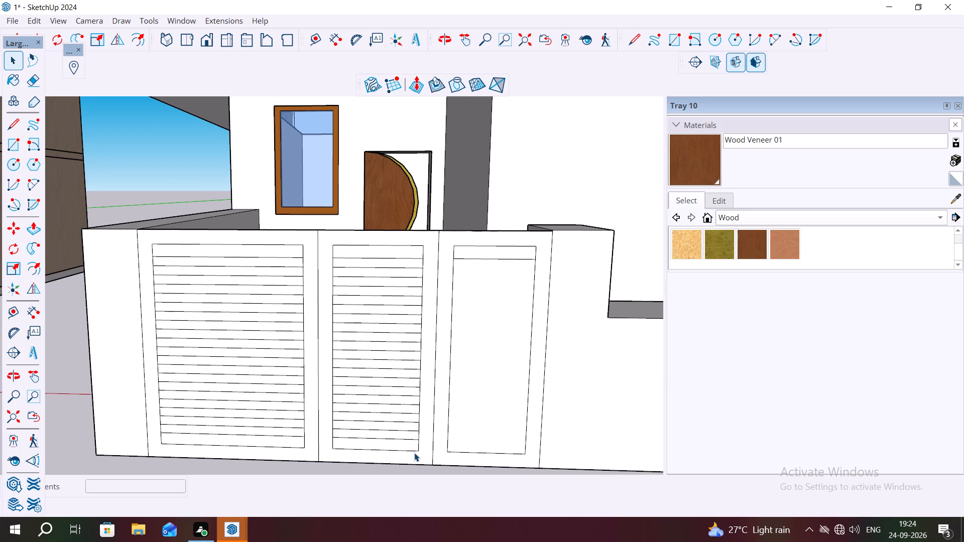
key("m")
key("Escape")
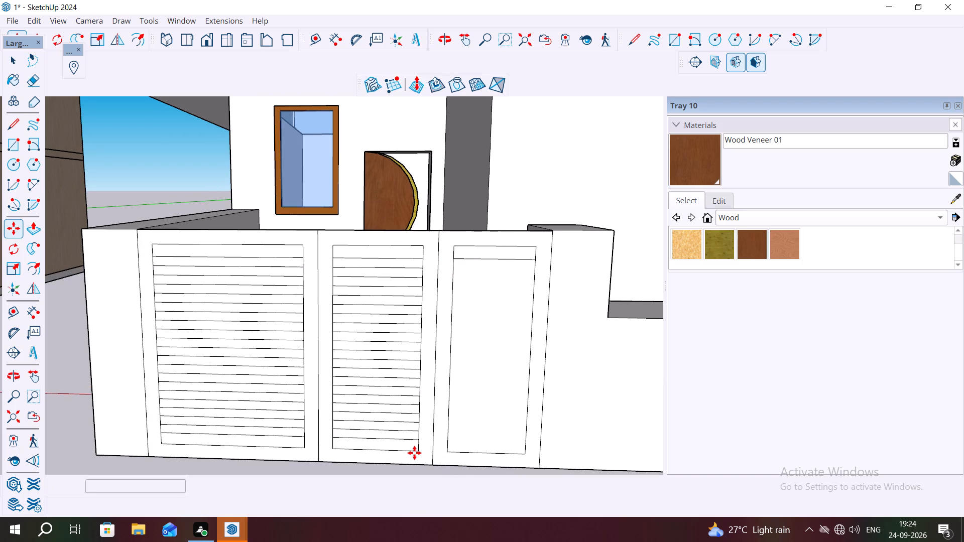
key("l")
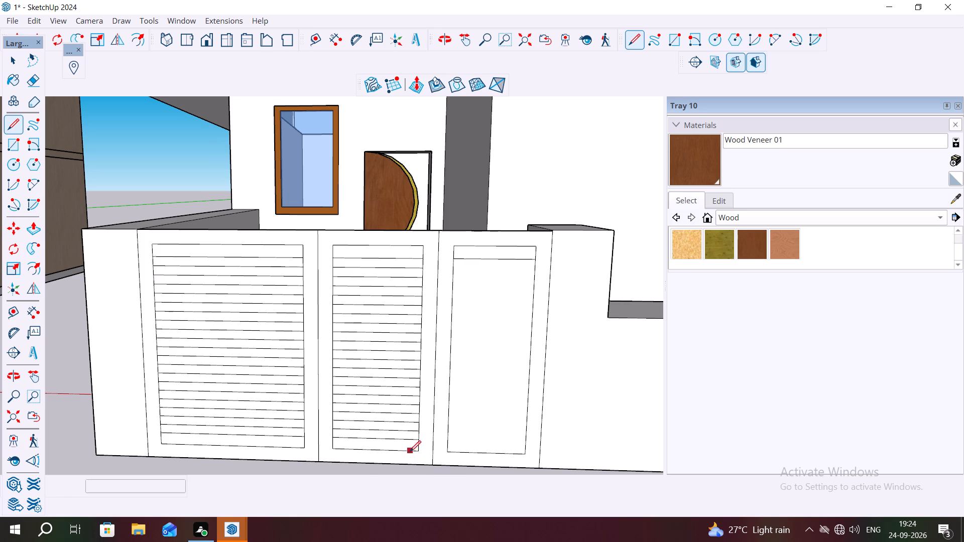
left_click(418, 451)
key("Escape")
left_click(420, 439)
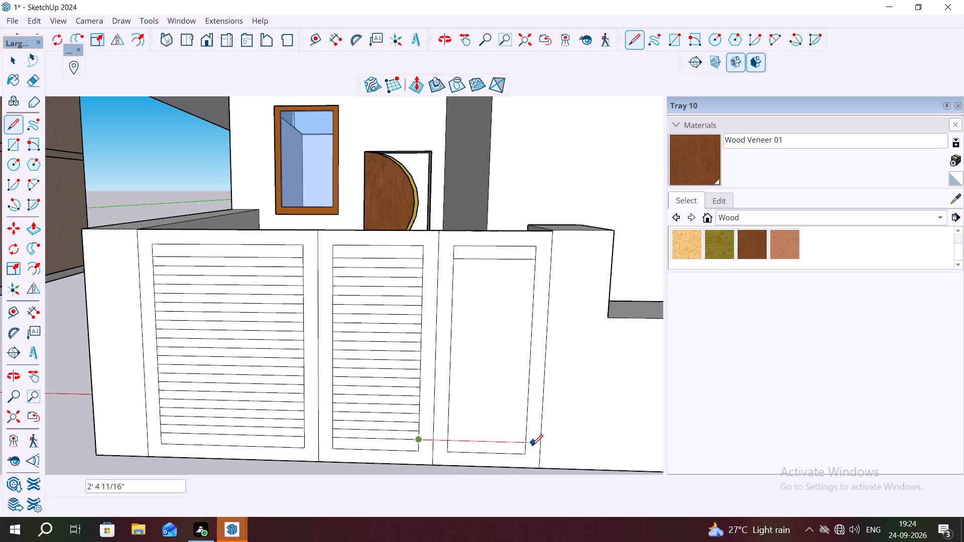
left_click(527, 445)
key("Escape")
key("space")
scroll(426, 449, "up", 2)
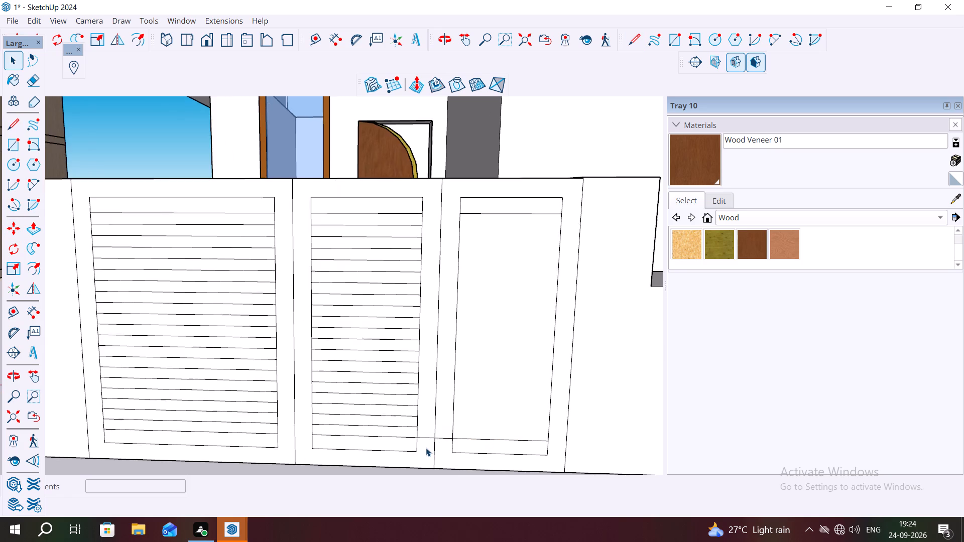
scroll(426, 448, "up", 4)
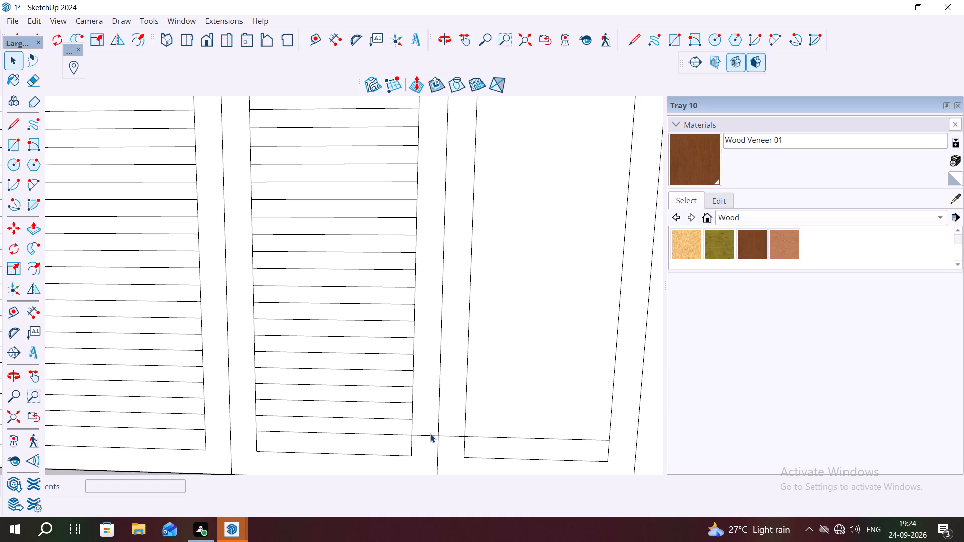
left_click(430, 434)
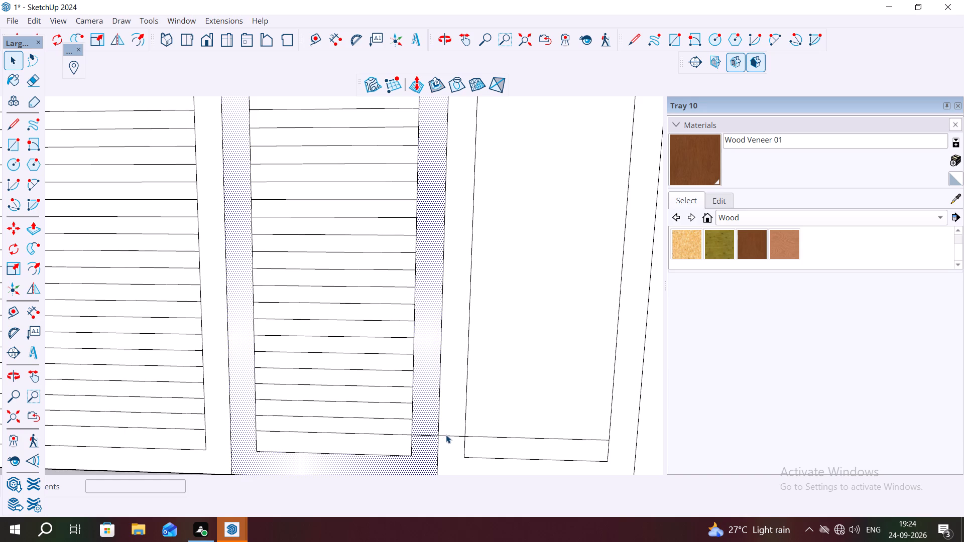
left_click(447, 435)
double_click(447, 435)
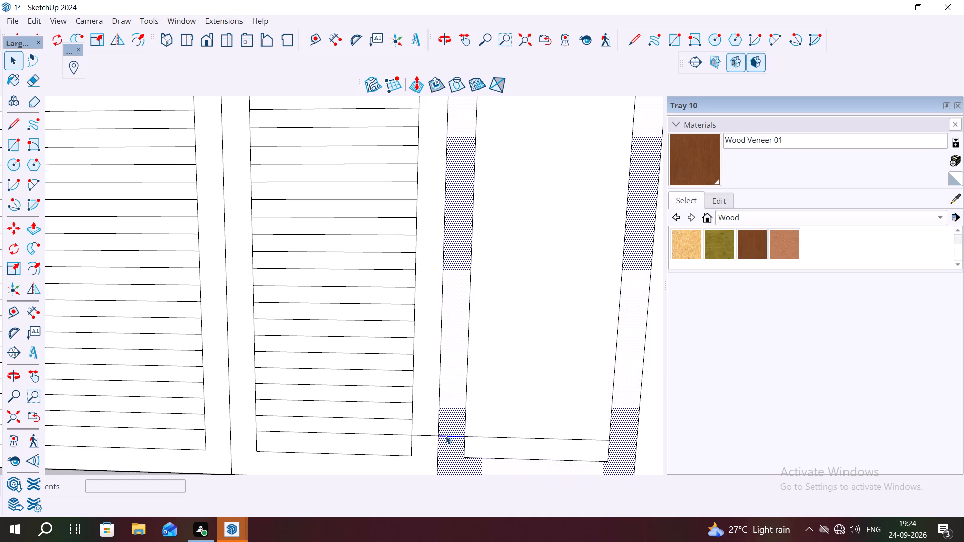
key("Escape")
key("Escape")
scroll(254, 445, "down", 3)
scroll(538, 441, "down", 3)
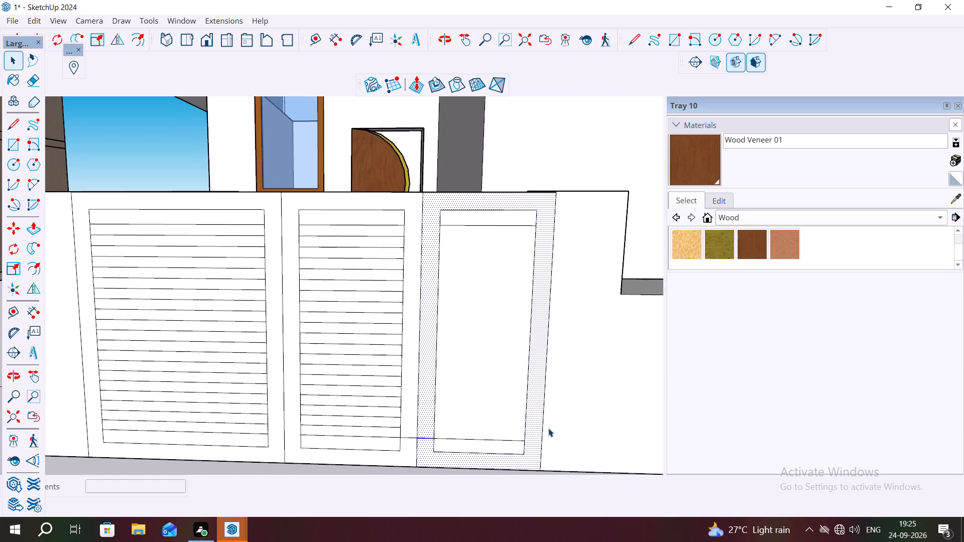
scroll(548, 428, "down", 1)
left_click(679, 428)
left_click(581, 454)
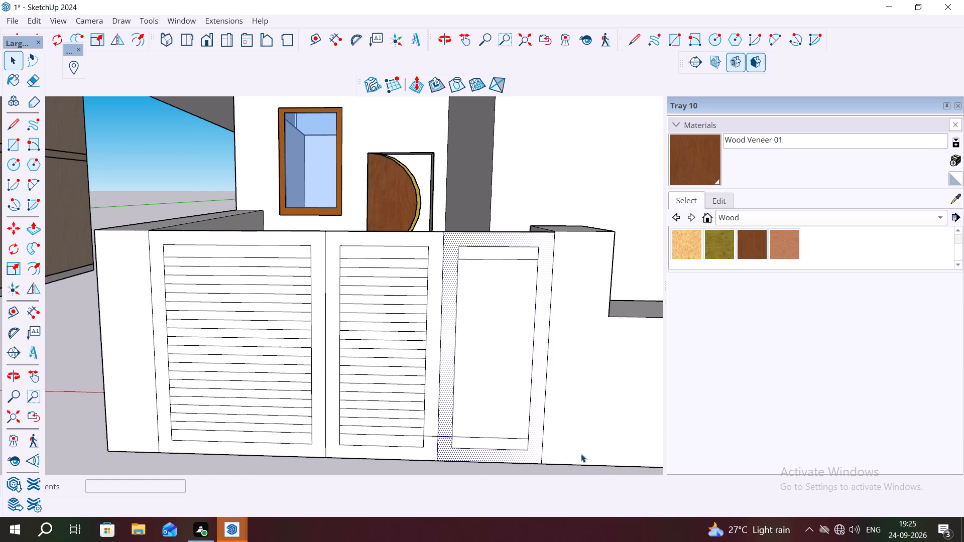
Delete the two pieces of the lower line that cross the frames between the middle and third panels.
left_click(446, 435)
key("Delete")
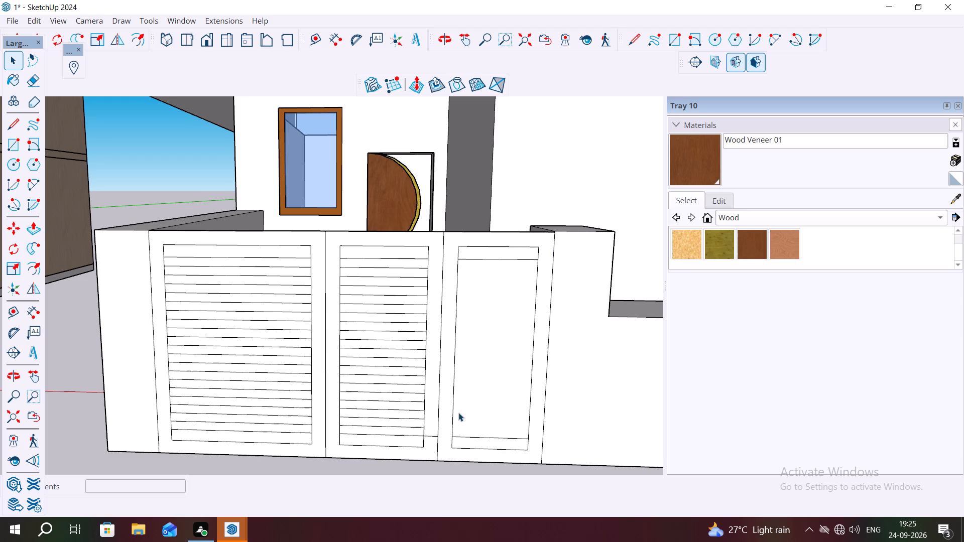
left_click(431, 435)
left_click(392, 464)
left_click(428, 435)
key("Delete")
Copy the third gate panel's upper slat line down onto its lower line and divide the distance into 20 equal spaces.
key("m")
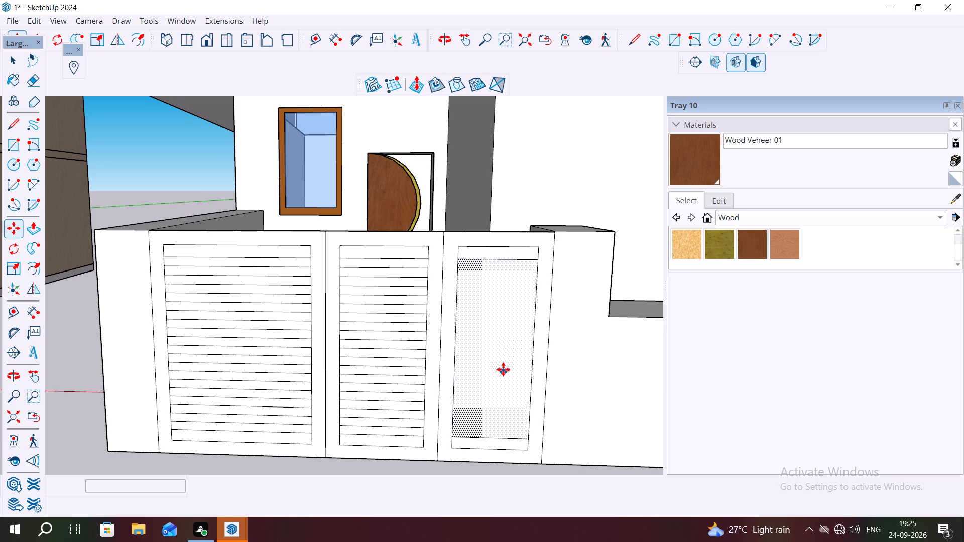
key("space")
left_click(518, 259)
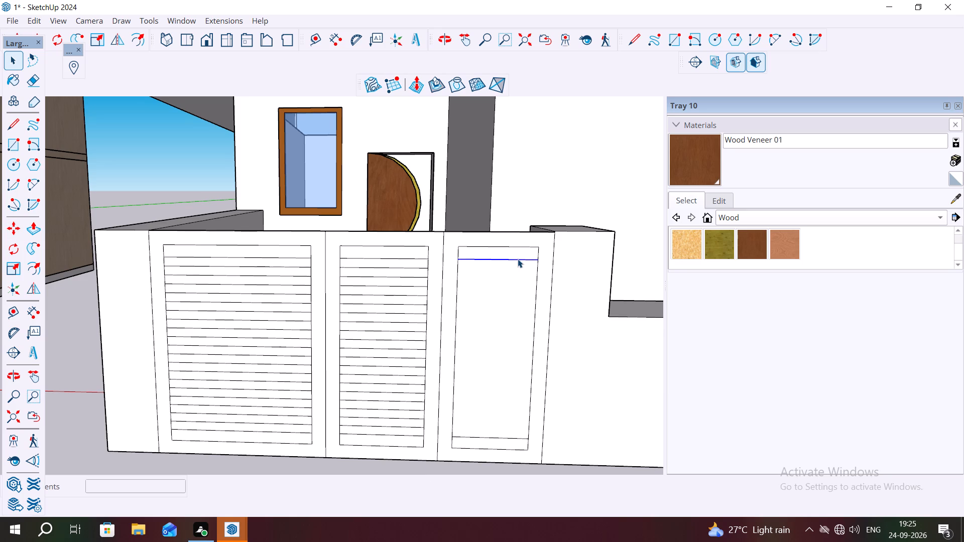
key("m")
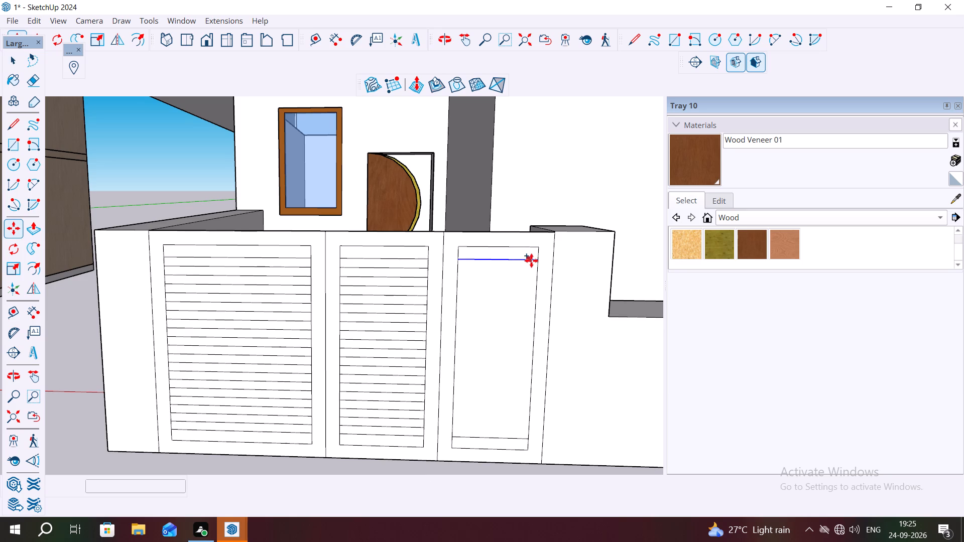
left_click(538, 261)
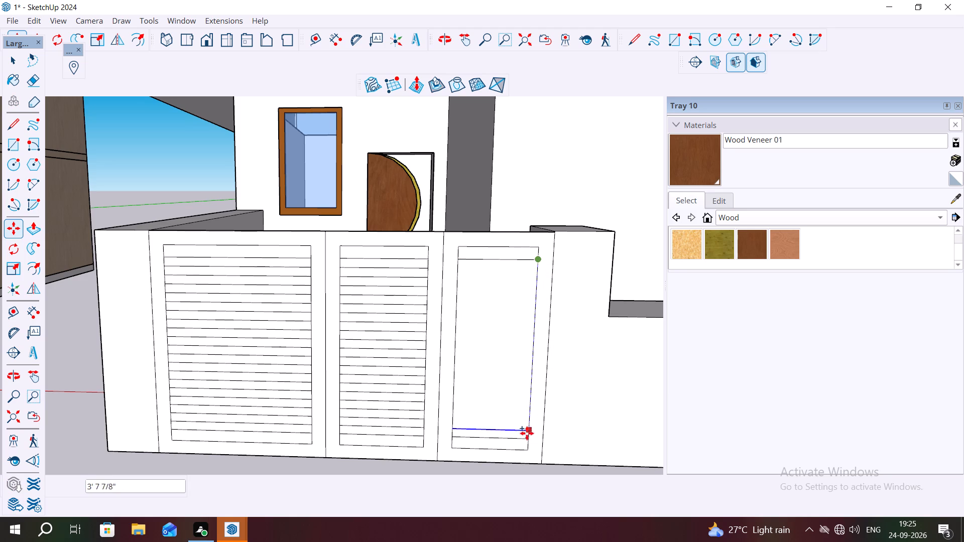
left_click(528, 439)
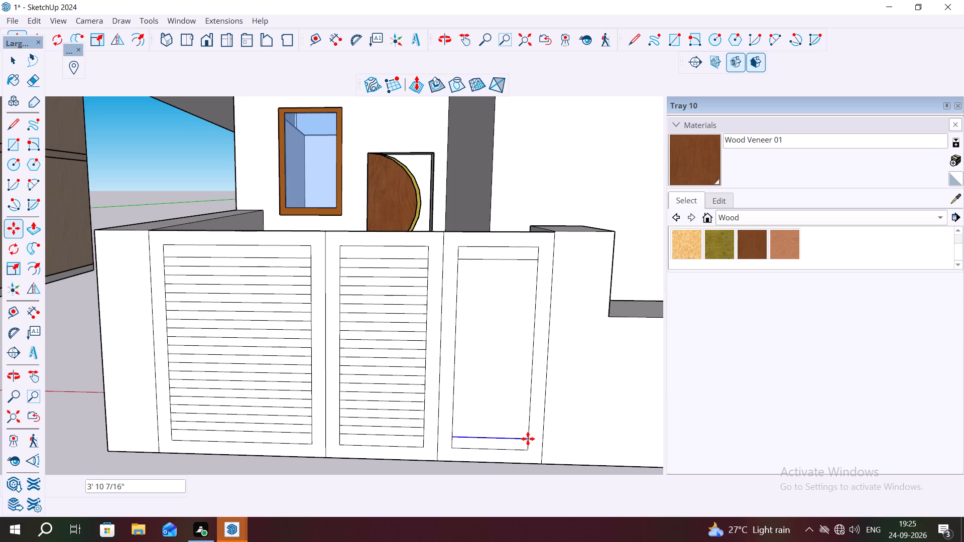
key("2")
type("0/")
key("Return")
key("Escape")
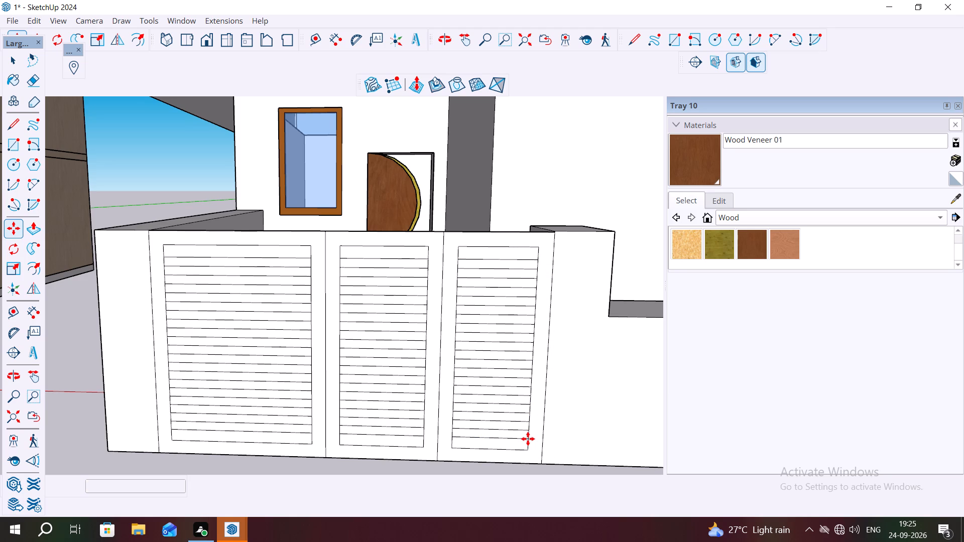
key("space")
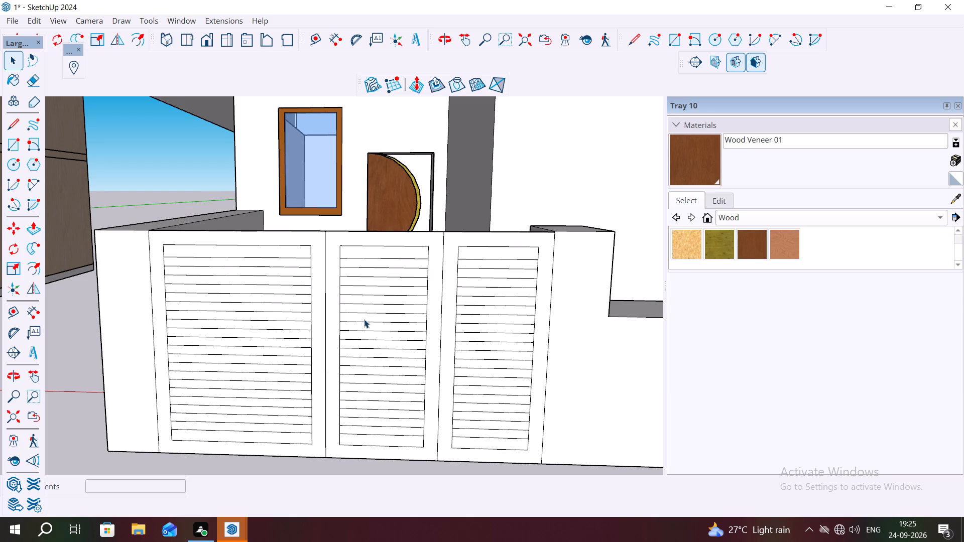
scroll(558, 315, "down", 1)
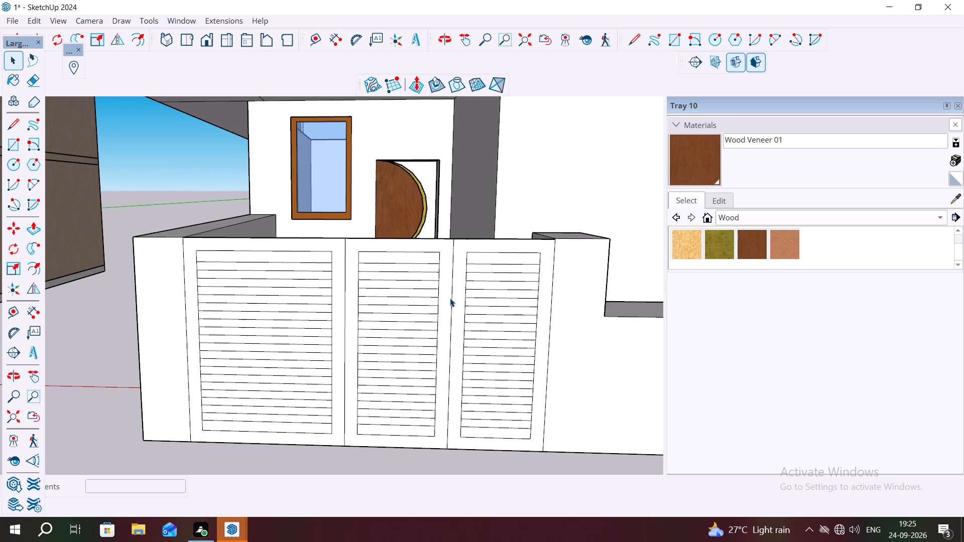
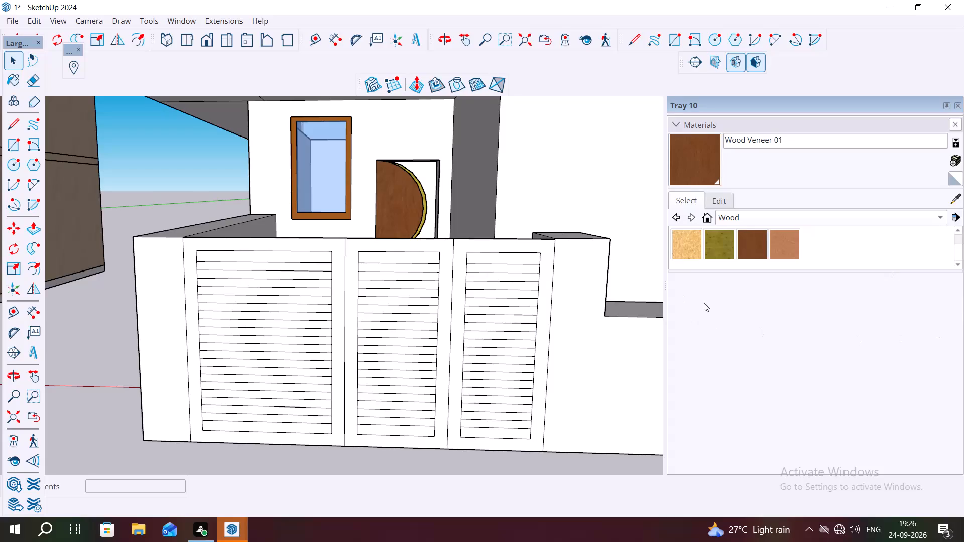
Examine the white house's louvred front gate and compare it with the neighbouring houses from several angles.
scroll(524, 333, "down", 1)
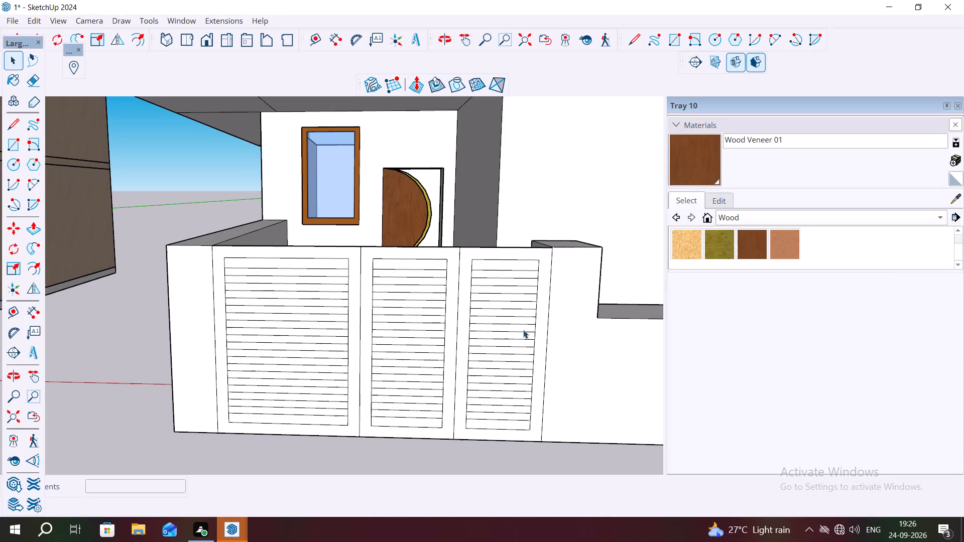
left_click(507, 266)
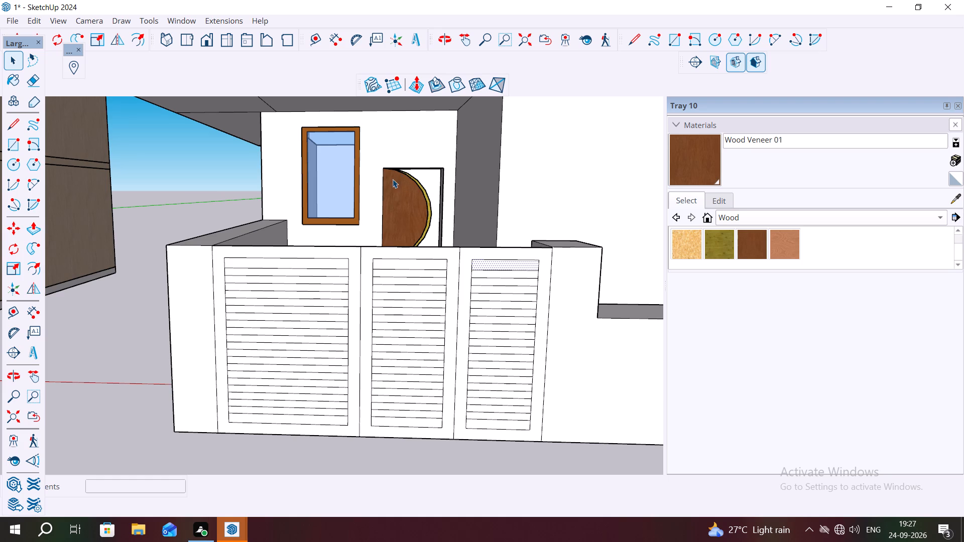
scroll(107, 453, "down", 5)
middle_click_drag(88, 520, 136, 341)
scroll(235, 351, "down", 7)
middle_click_drag(343, 525, 343, 483)
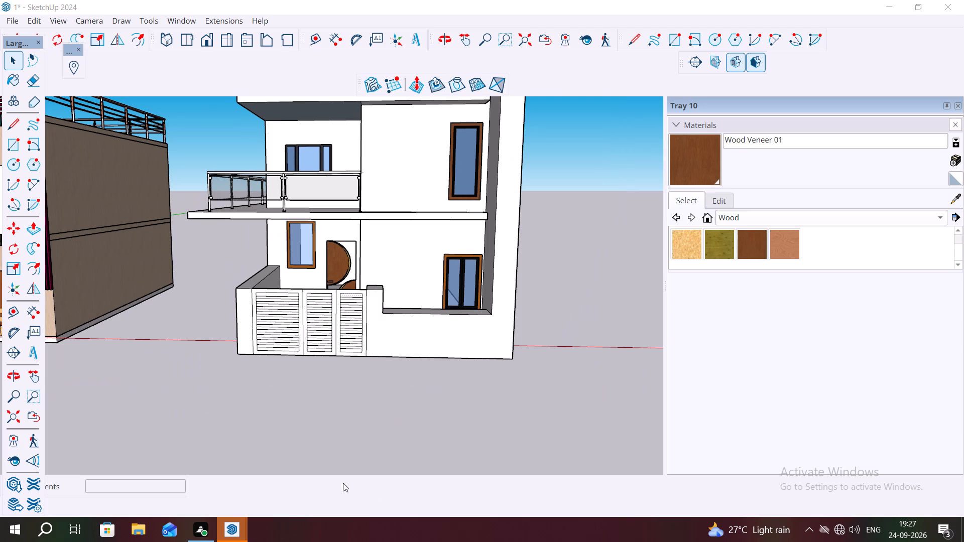
middle_click_drag(343, 483, 519, 26)
scroll(517, 347, "down", 2)
middle_click_drag(522, 347, 565, 98)
scroll(537, 413, "down", 3)
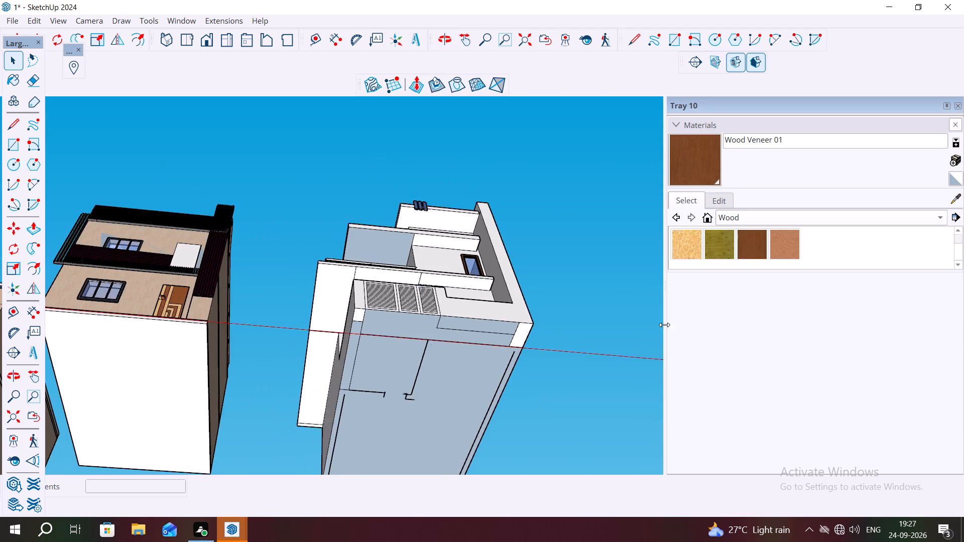
scroll(664, 325, "down", 5)
scroll(644, 281, "up", 1)
scroll(644, 281, "down", 12)
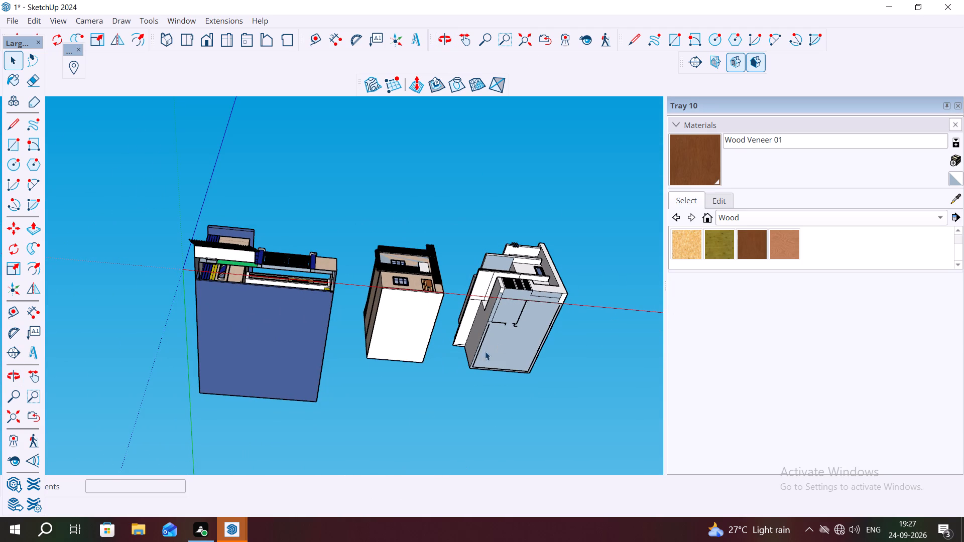
middle_click_drag(496, 345, 514, 513)
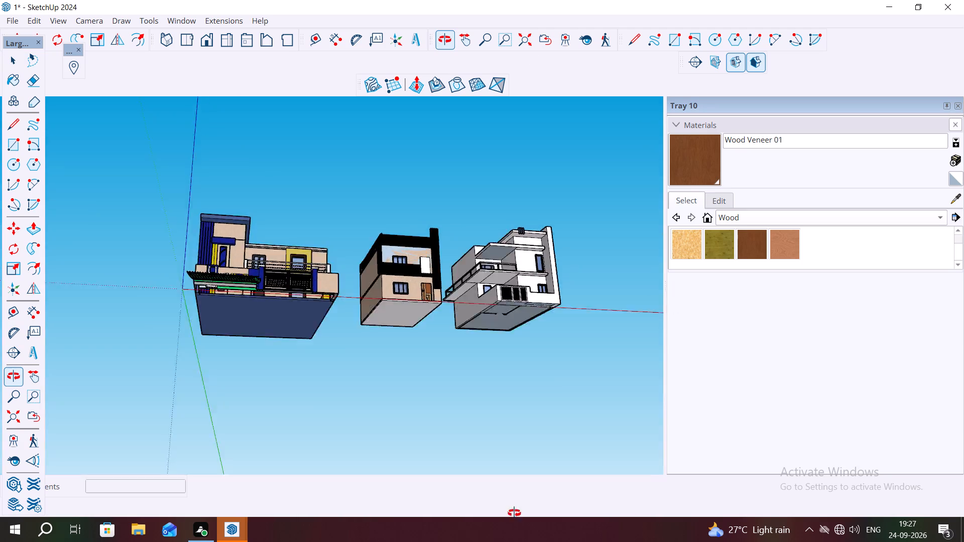
middle_click_drag(514, 513, 535, 541)
middle_click_drag(511, 295, 476, 413)
scroll(510, 322, "up", 5)
middle_click_drag(532, 287, 447, 296)
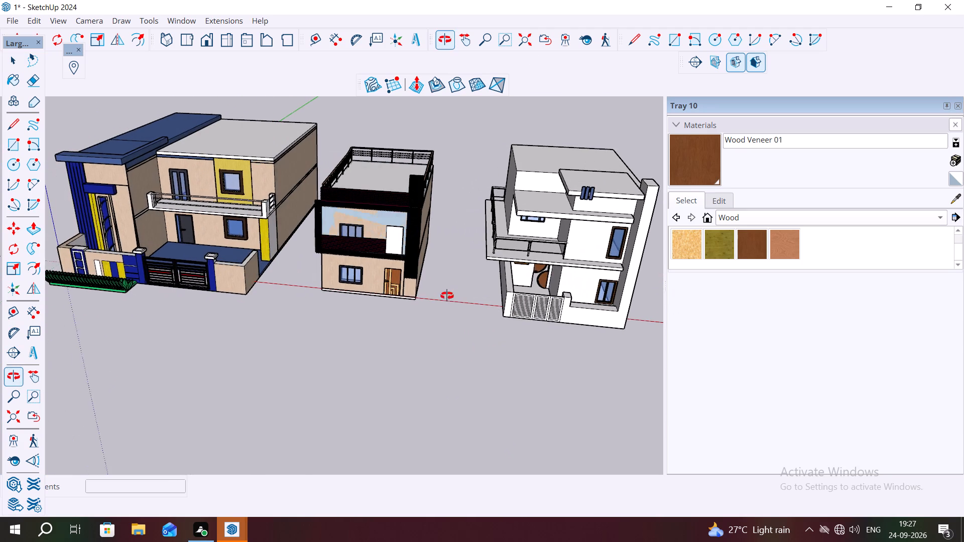
middle_click_drag(447, 296, 447, 296)
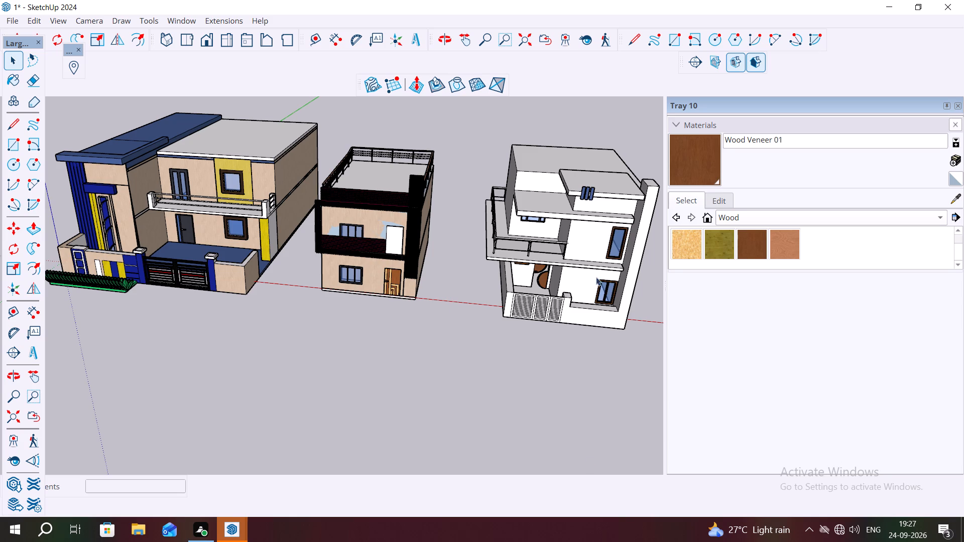
Push/Pull the frame face of the widest gate panel outward by about 1 5/8", leaving its slats recessed.
scroll(530, 316, "up", 7)
middle_click_drag(526, 327, 492, 310)
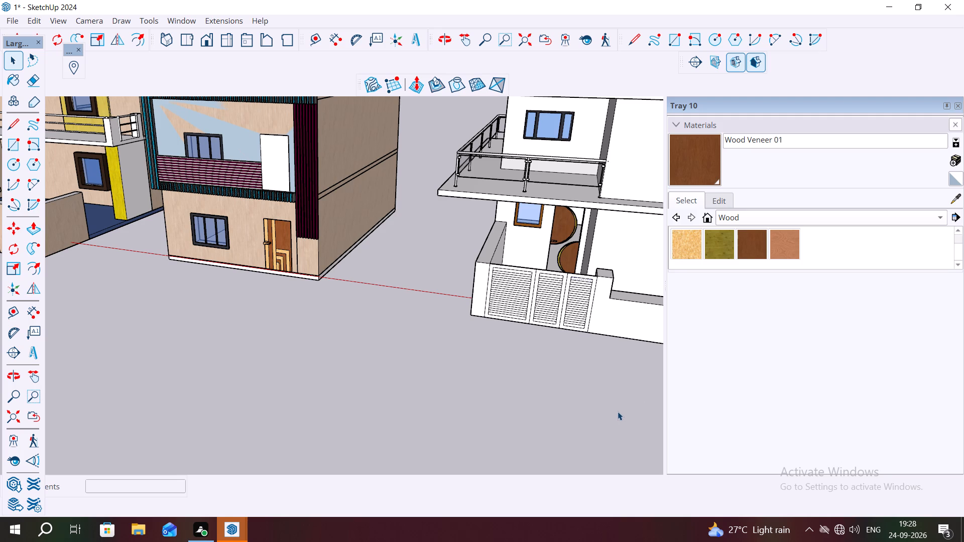
scroll(558, 292, "up", 2)
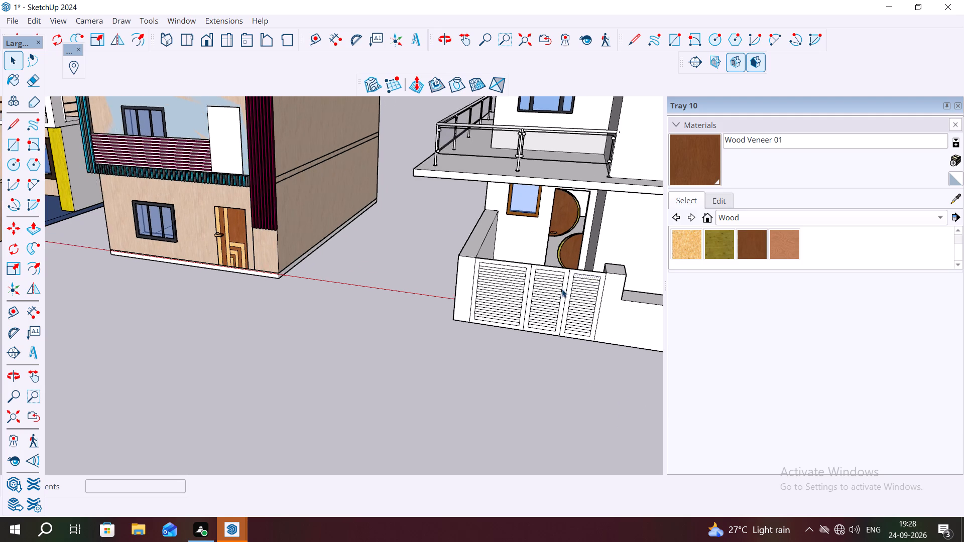
scroll(562, 289, "up", 8)
middle_click_drag(591, 320, 638, 288)
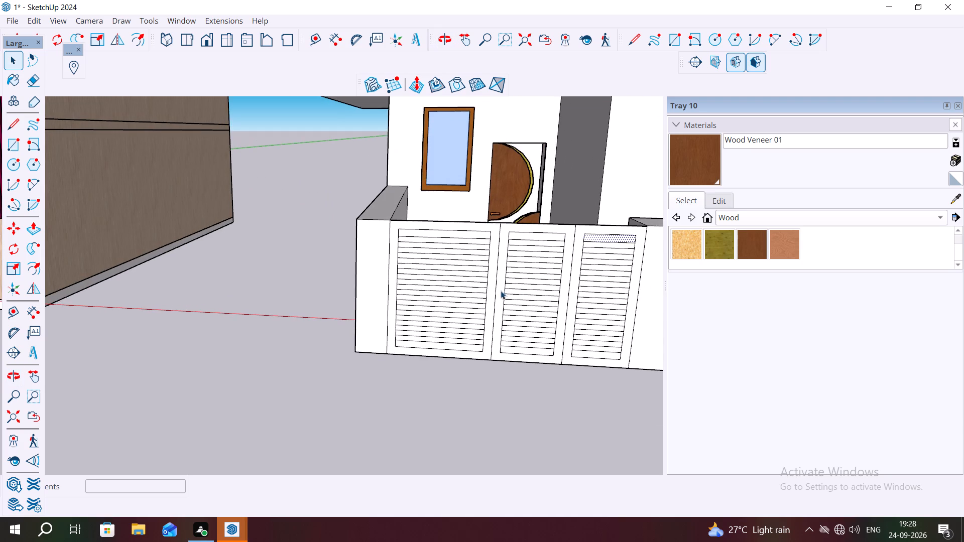
scroll(491, 286, "up", 2)
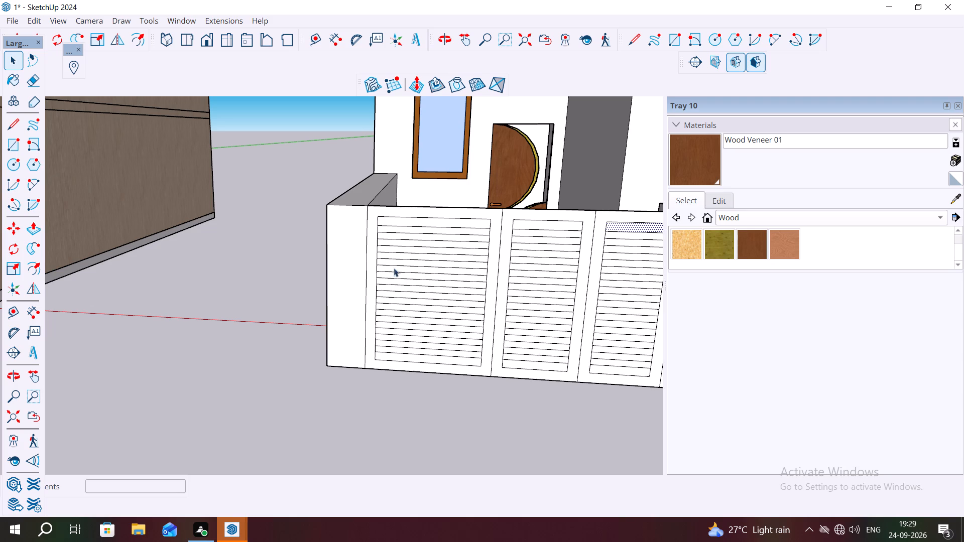
left_click(372, 285)
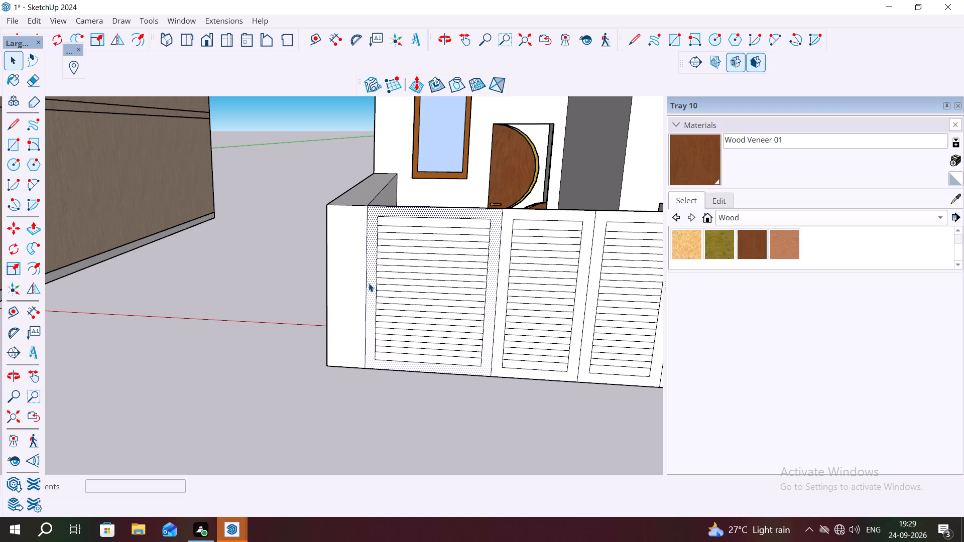
key("p")
left_click(366, 285)
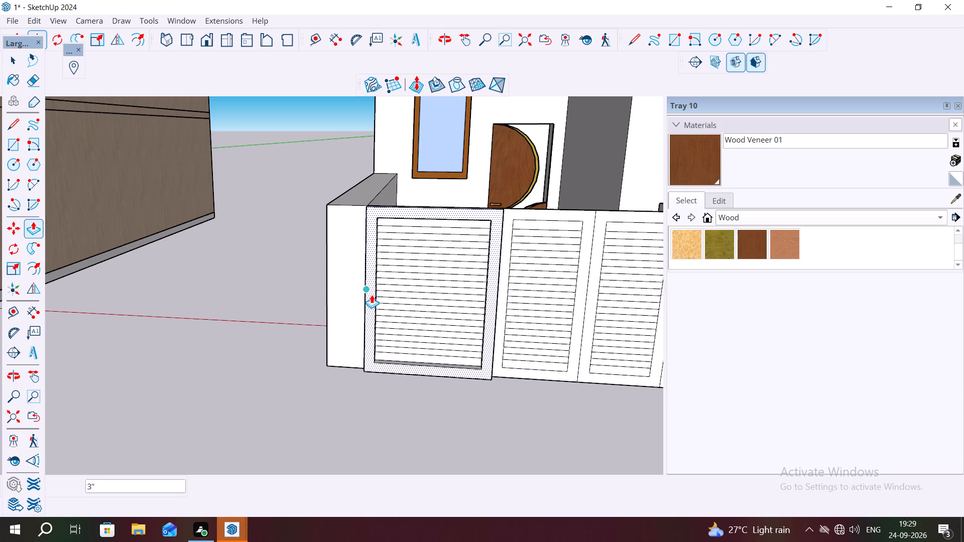
left_click(372, 294)
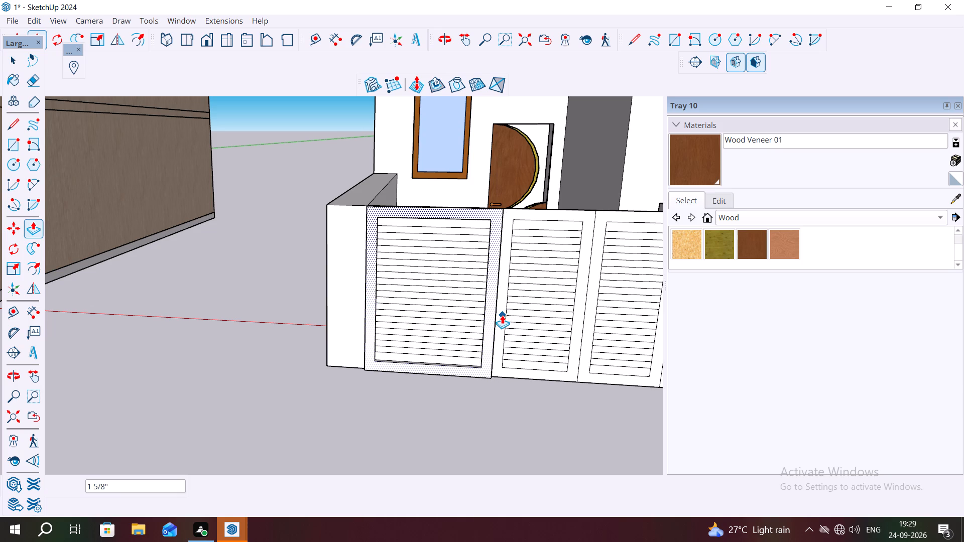
key("space")
Push/Pull the frame faces of the other two gate panels outward by the same distance as the first.
left_click(501, 321)
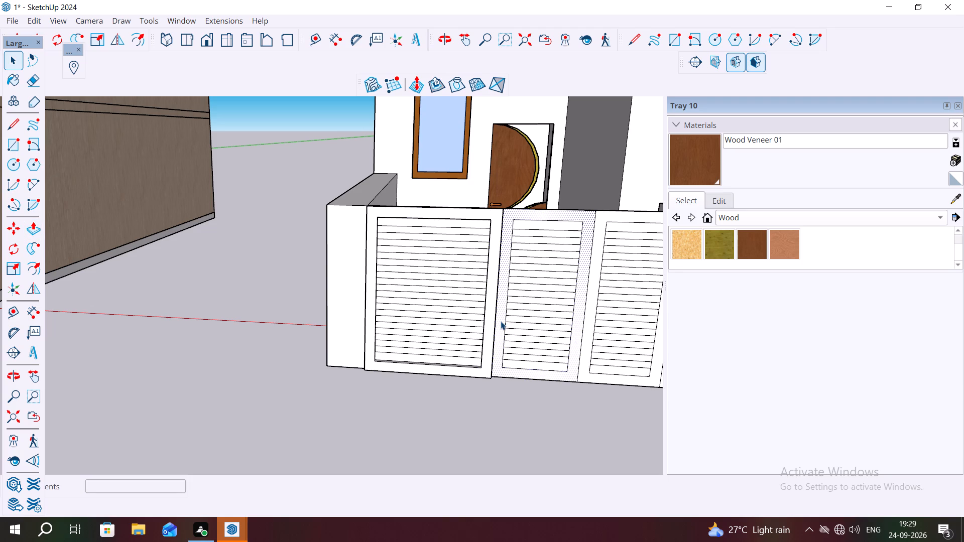
key("p")
double_click(500, 321)
scroll(418, 322, "down", 2)
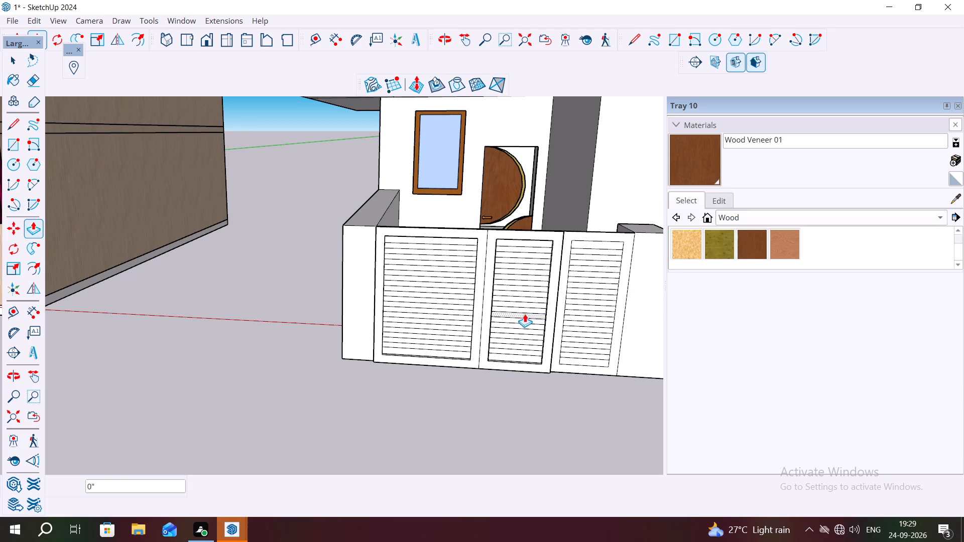
double_click(557, 333)
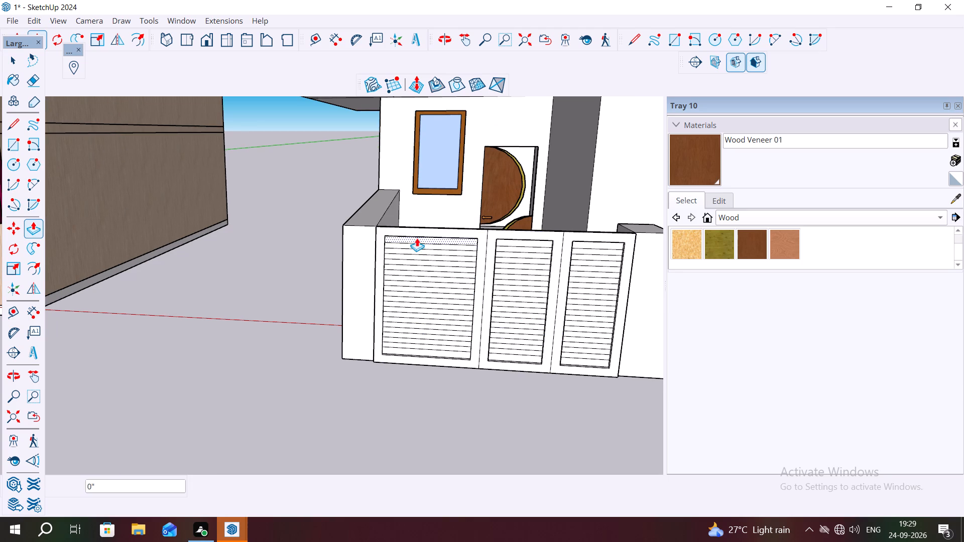
key("Escape")
key("space")
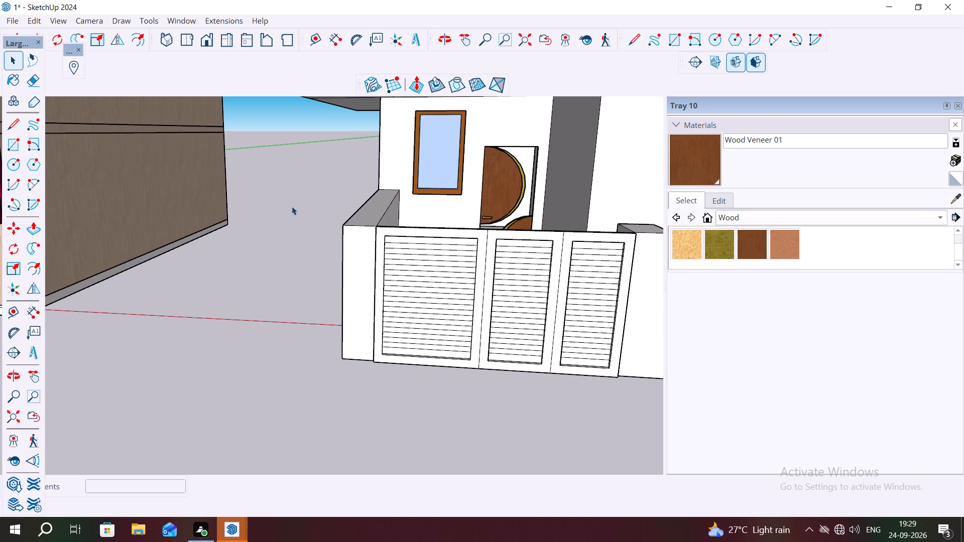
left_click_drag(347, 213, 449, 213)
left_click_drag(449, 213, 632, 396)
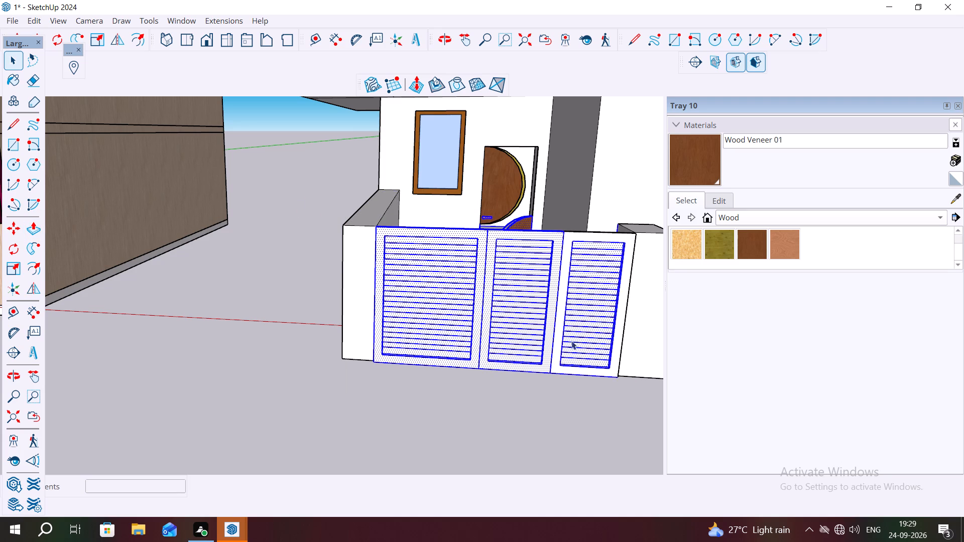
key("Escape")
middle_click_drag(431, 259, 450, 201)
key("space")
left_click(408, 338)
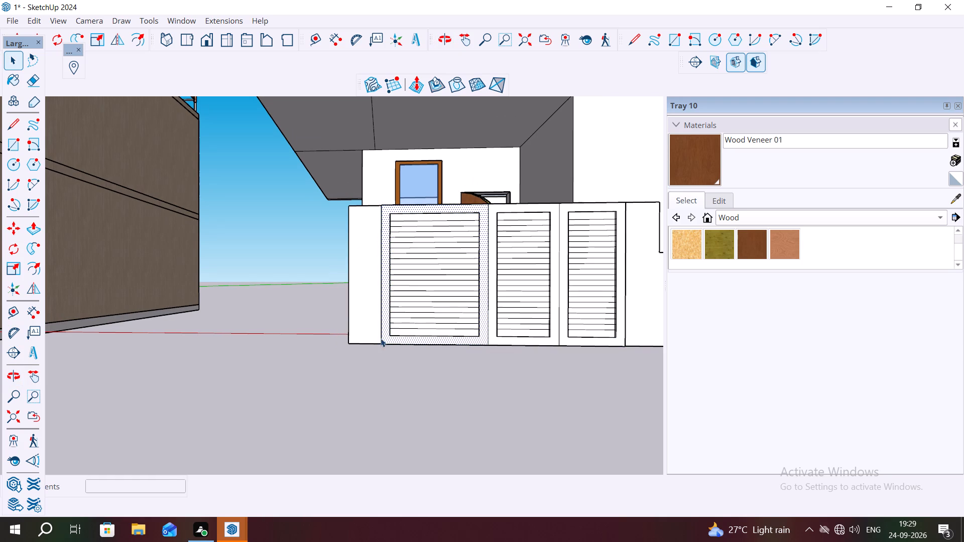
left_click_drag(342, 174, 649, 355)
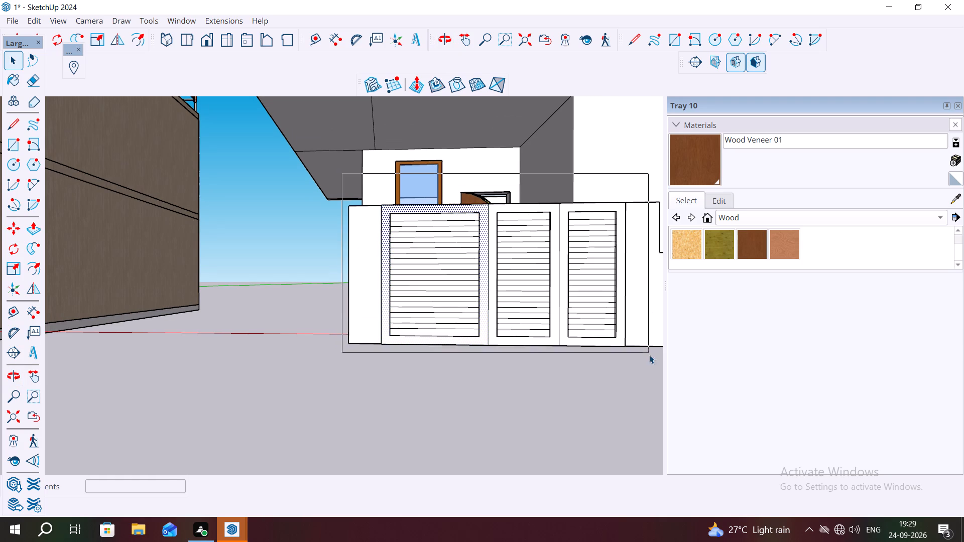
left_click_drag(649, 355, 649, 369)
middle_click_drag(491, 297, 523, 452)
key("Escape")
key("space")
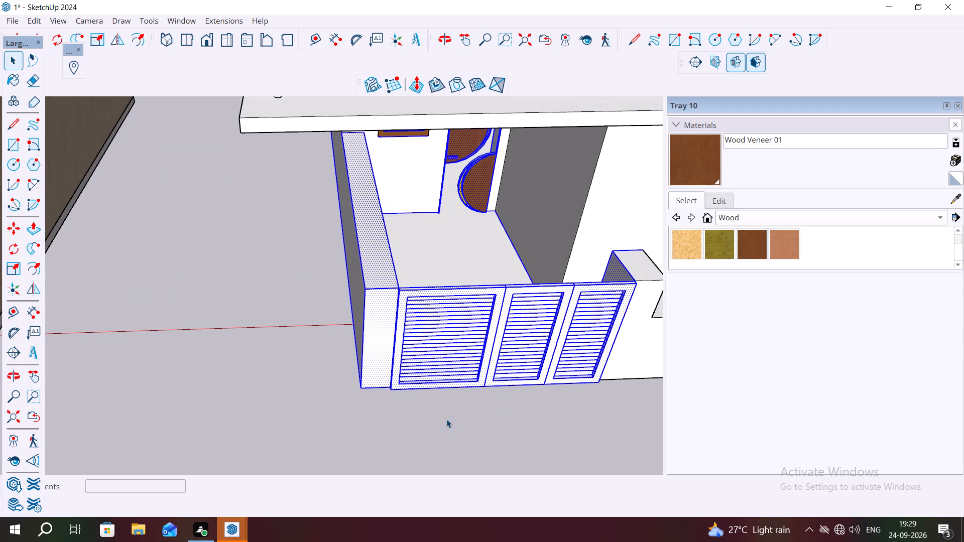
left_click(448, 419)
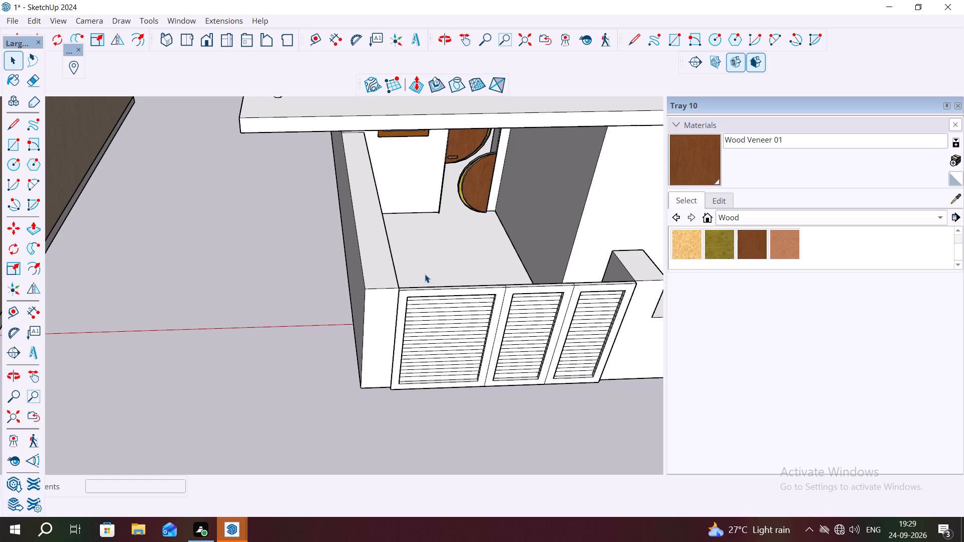
Examine the three raised frames and recessed slats of the white house's gate from near and far.
scroll(472, 281, "up", 5)
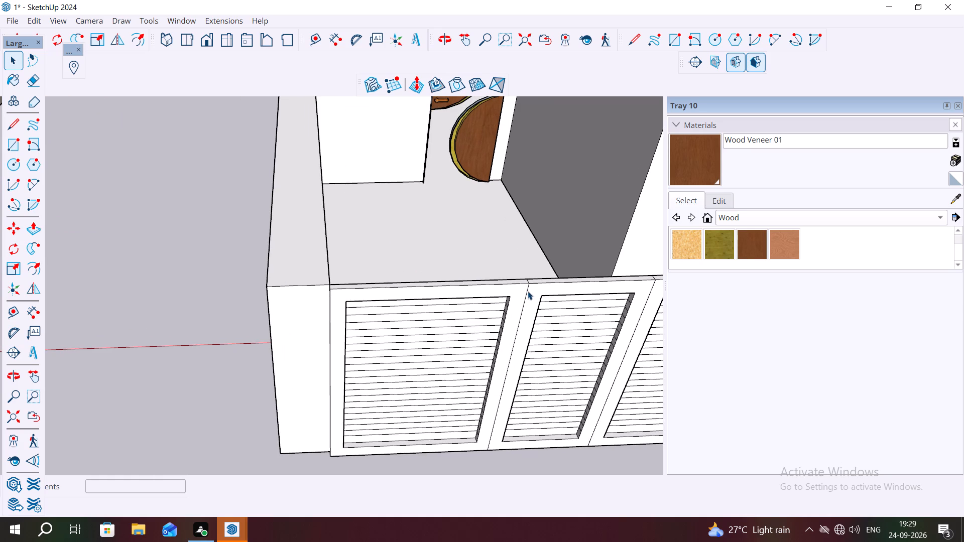
scroll(400, 262, "down", 1)
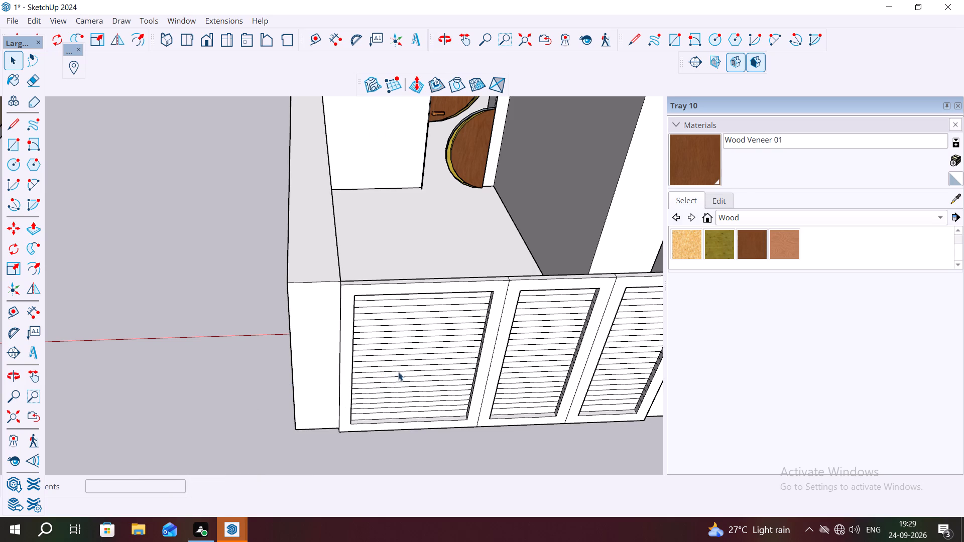
scroll(256, 327, "down", 2)
scroll(212, 316, "down", 5)
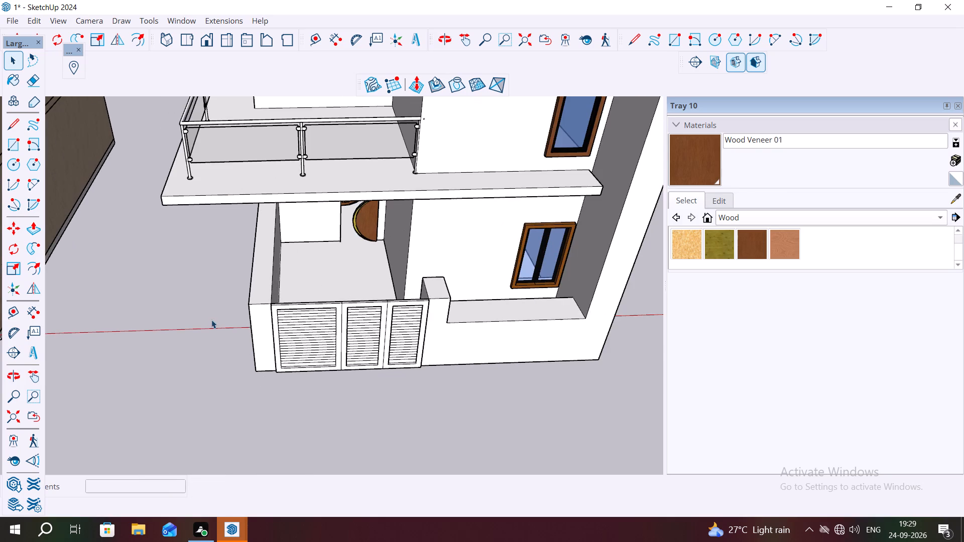
scroll(344, 387, "up", 4)
middle_click_drag(330, 351, 330, 324)
scroll(285, 351, "up", 2)
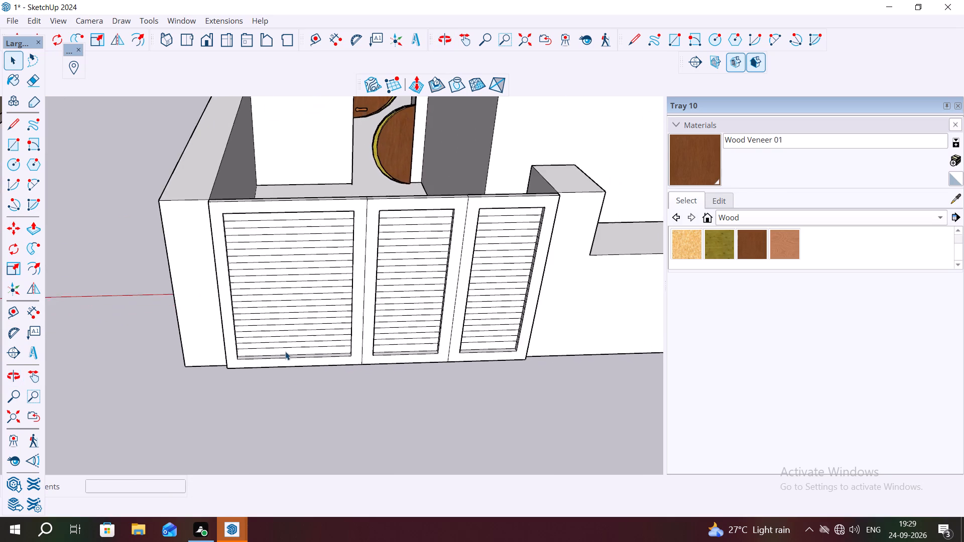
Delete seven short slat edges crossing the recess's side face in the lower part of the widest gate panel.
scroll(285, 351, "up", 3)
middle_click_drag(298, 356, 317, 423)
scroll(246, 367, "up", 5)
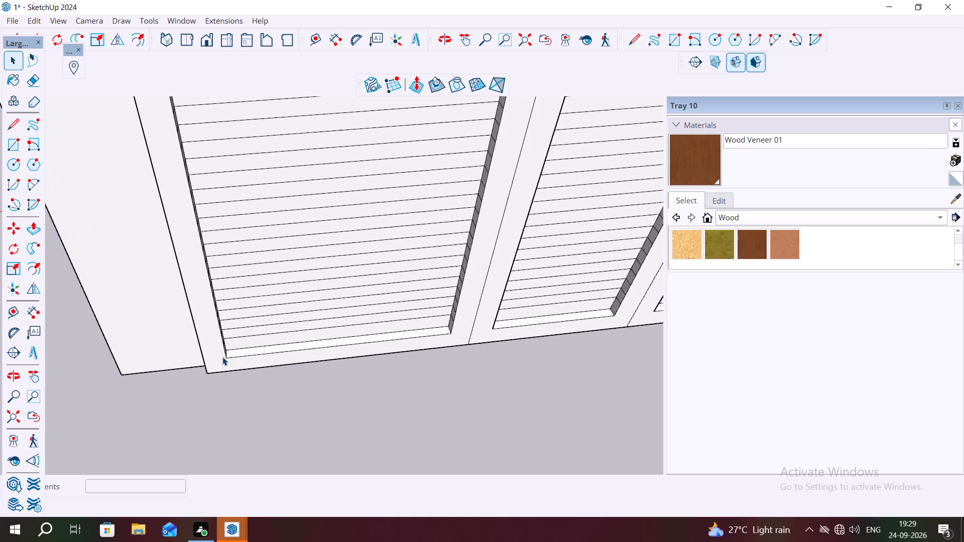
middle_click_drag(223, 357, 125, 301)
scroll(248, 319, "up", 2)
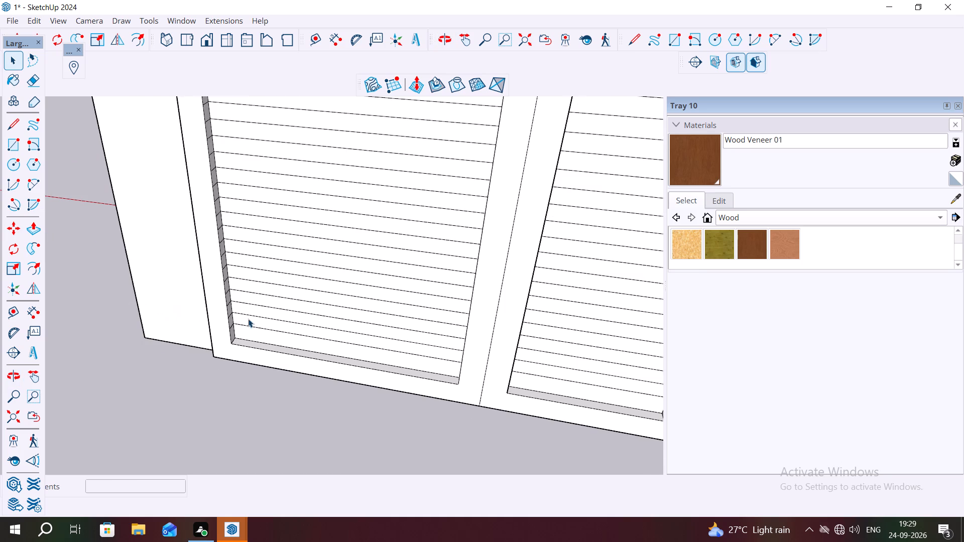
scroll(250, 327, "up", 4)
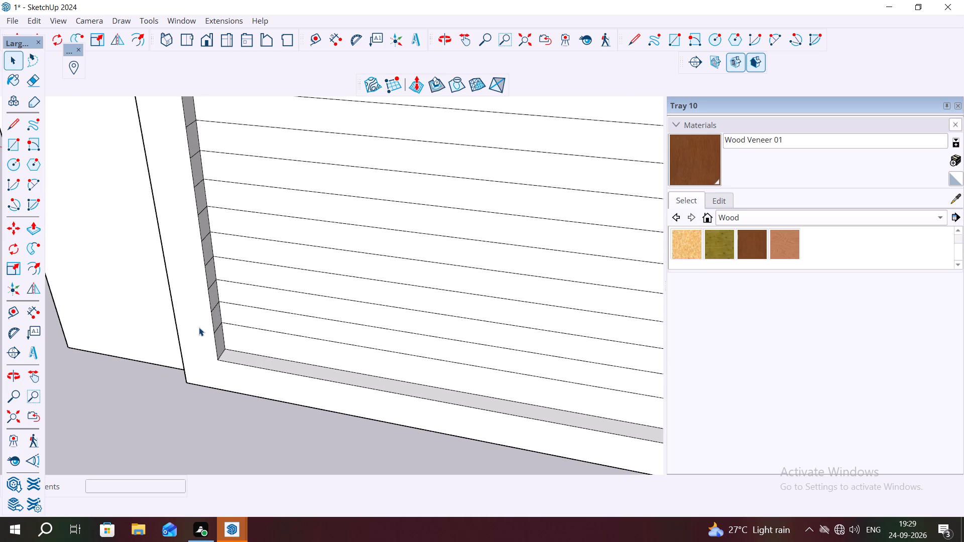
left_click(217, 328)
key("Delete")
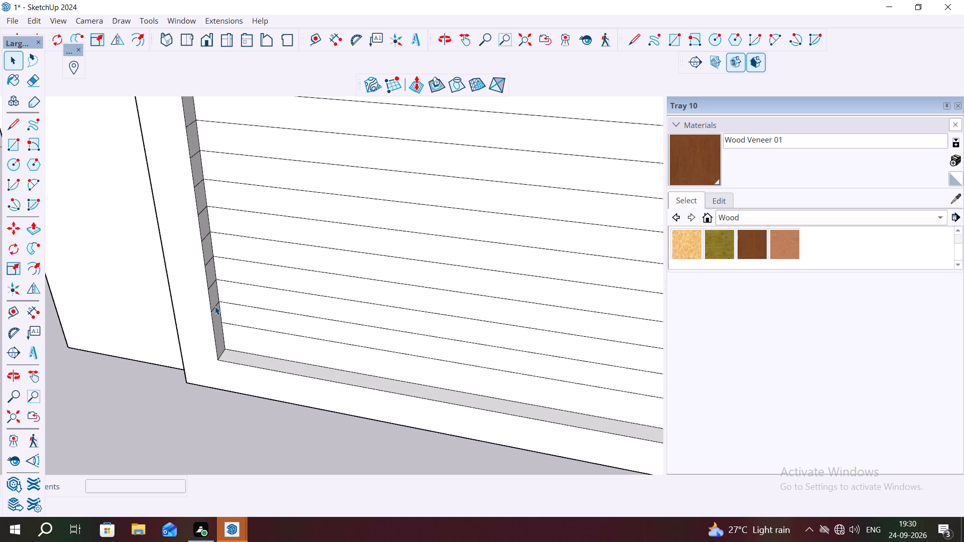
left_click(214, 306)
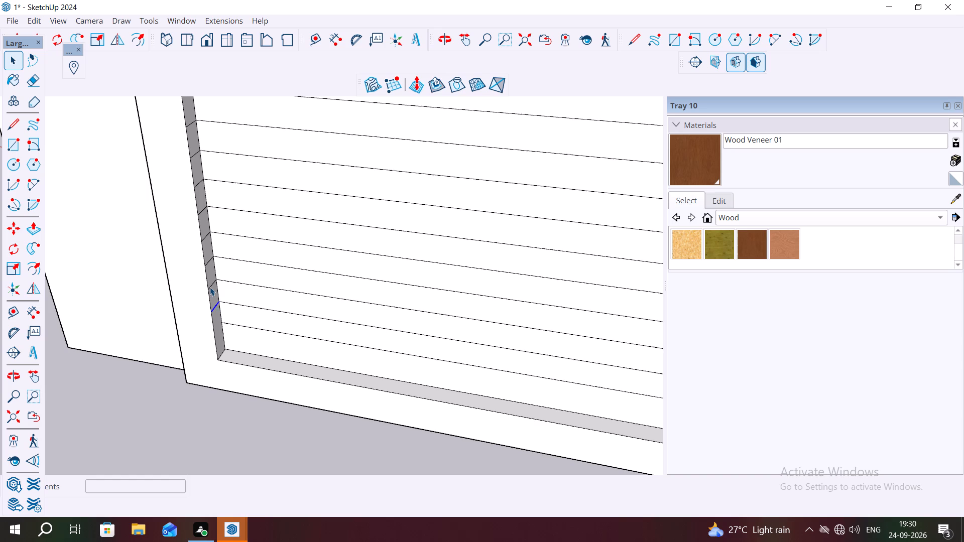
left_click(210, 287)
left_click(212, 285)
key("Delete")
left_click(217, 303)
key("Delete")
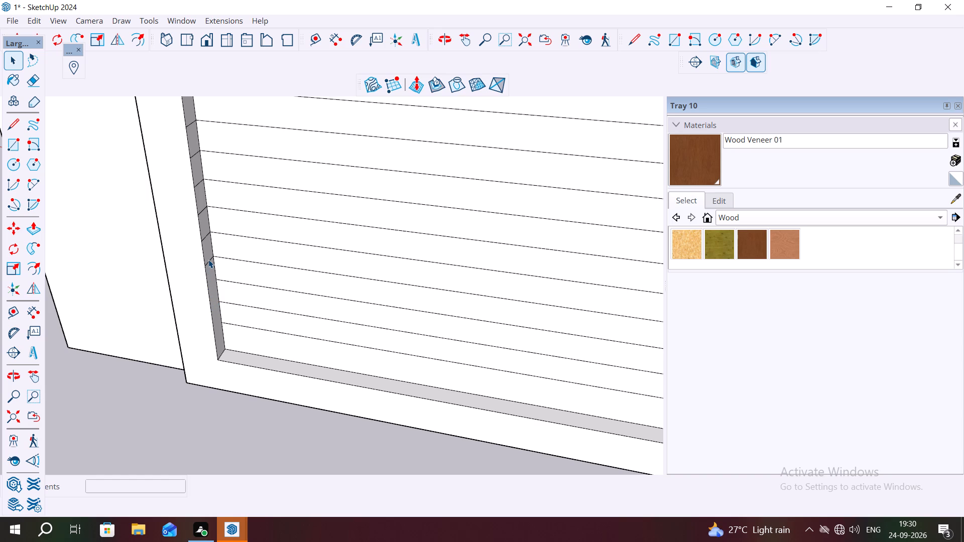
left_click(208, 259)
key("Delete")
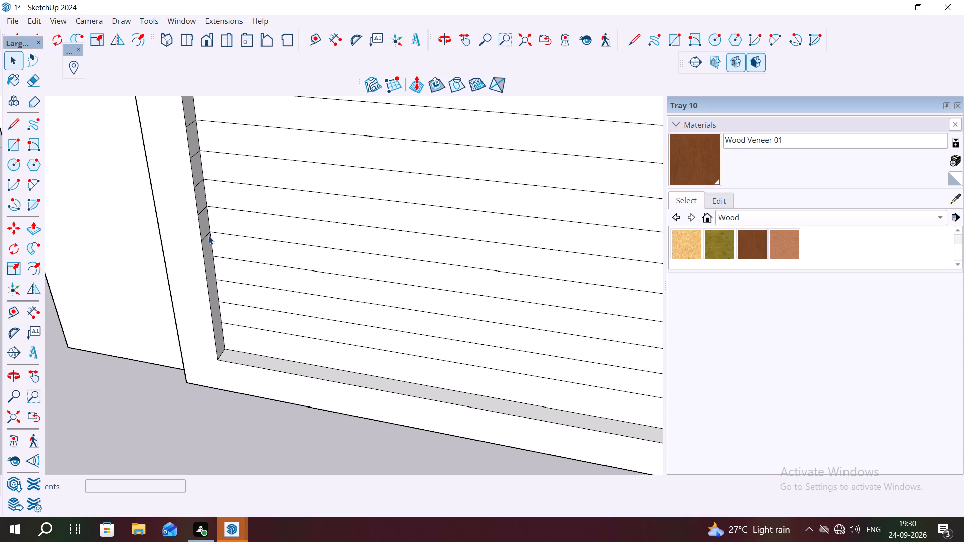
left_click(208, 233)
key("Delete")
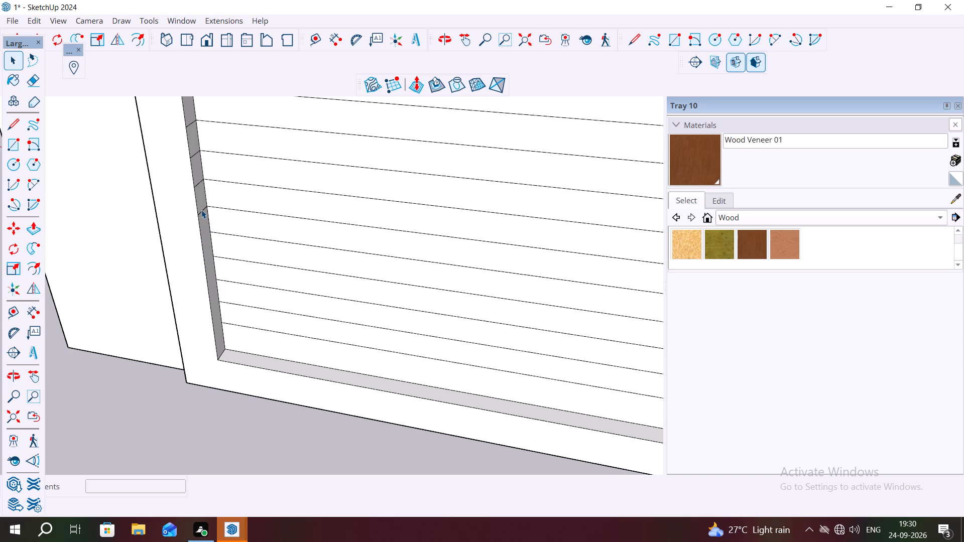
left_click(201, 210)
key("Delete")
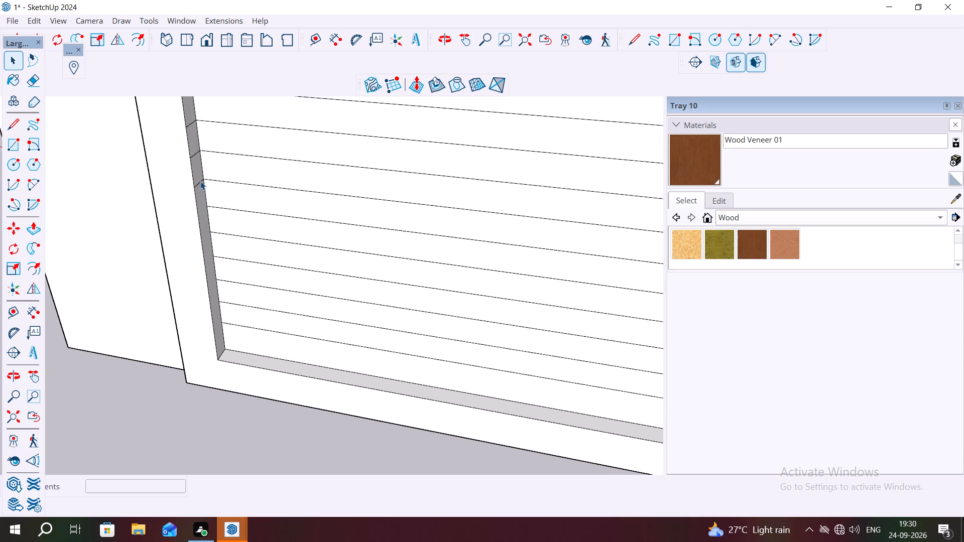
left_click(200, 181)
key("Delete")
Examine the widest gate panel's recess and compare the whole gate with the entrance behind it.
scroll(264, 248, "down", 8)
scroll(408, 424, "down", 6)
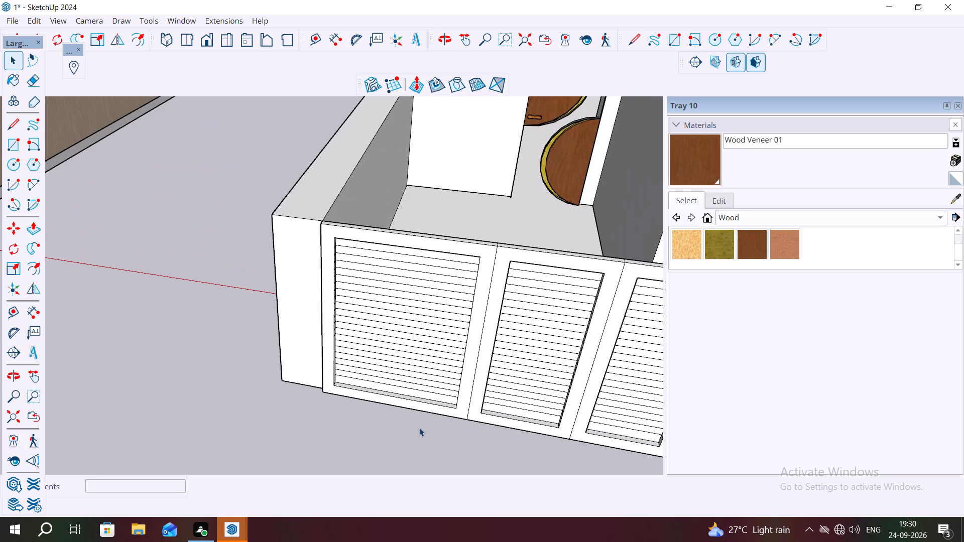
scroll(343, 257, "up", 3)
scroll(332, 238, "down", 1)
scroll(332, 238, "up", 6)
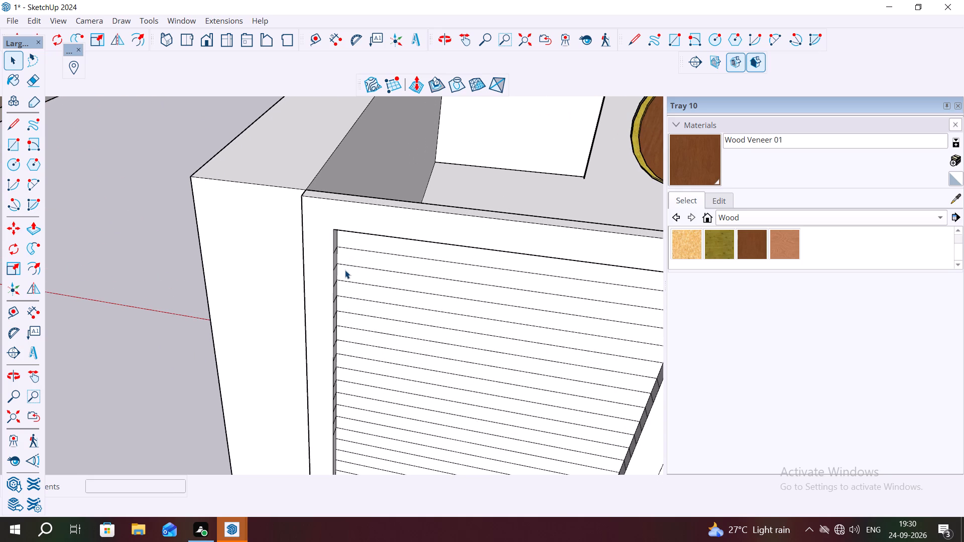
scroll(445, 279, "down", 12)
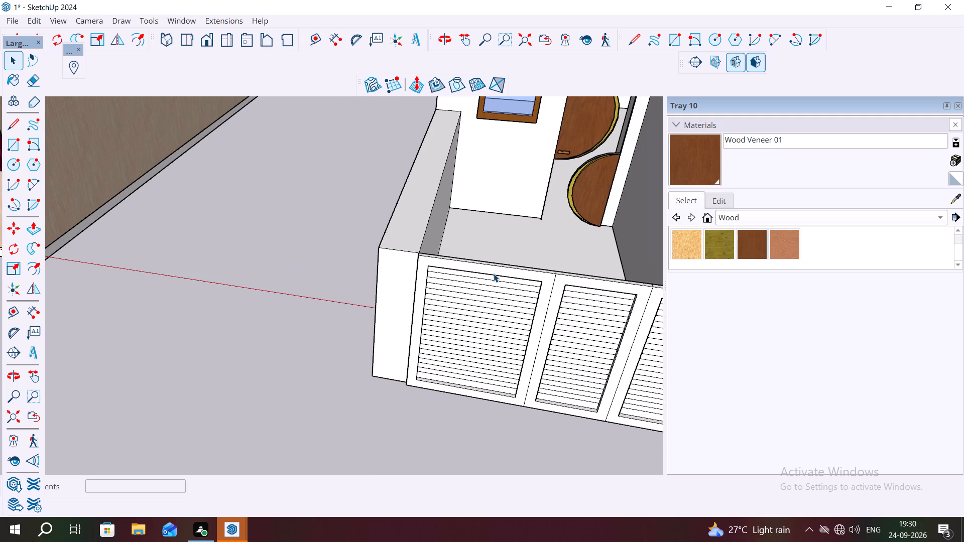
scroll(534, 217, "down", 4)
middle_click_drag(549, 219, 558, 216)
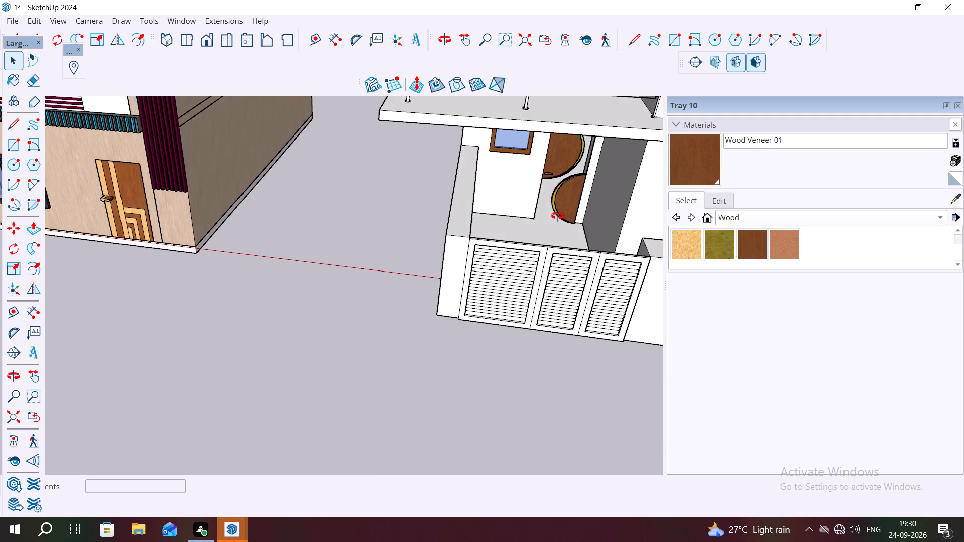
middle_click_drag(558, 216, 548, 139)
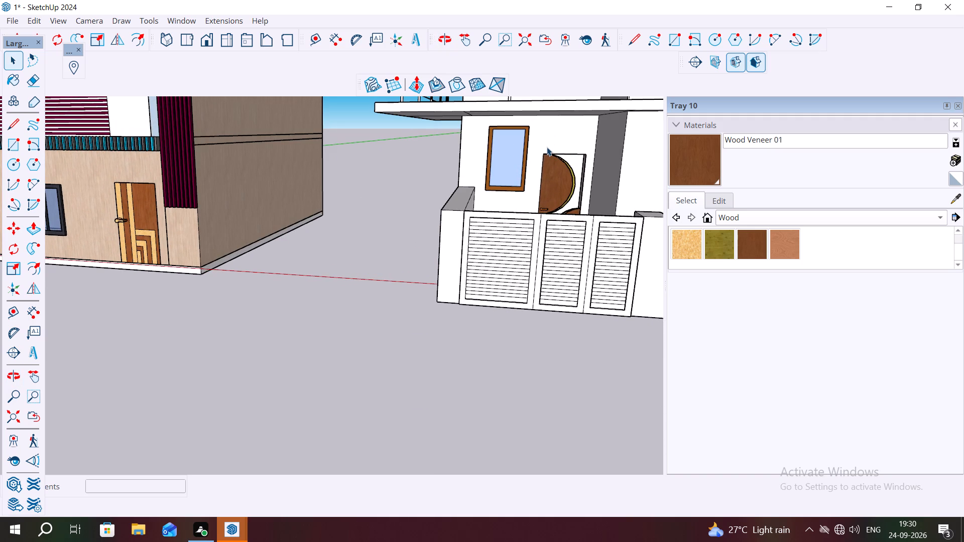
Undo the edge deletions, the outward push/pulls of the gate frames and the slat lines in the third gate panel.
key("ctrl+z")
key("ctrl+z")
key("ctrl+z")
key("ctrl+z")
key("ctrl+z")
key("ctrl+z")
key("ctrl+z")
key("ctrl+z")
key("ctrl+z")
key("ctrl+z")
key("ctrl+z")
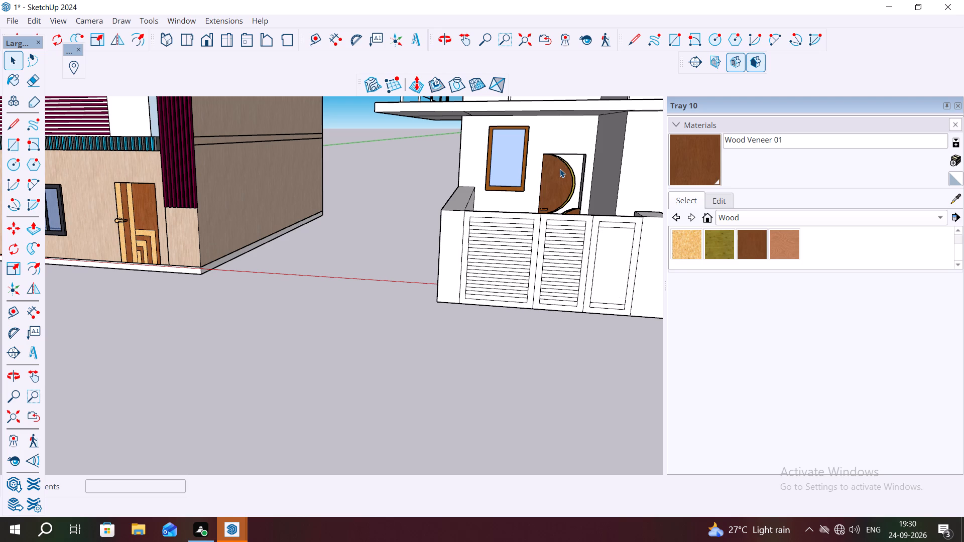
key("ctrl+z")
key("ctrl+z")
key("ctrl+z")
key("ctrl+z")
key("ctrl+z")
Draw a rectangle about 7' 3 5/8" by 2' 4" across the white house's entrance door opening, around the two semicircular wooden panels.
middle_click_drag(570, 198, 590, 268)
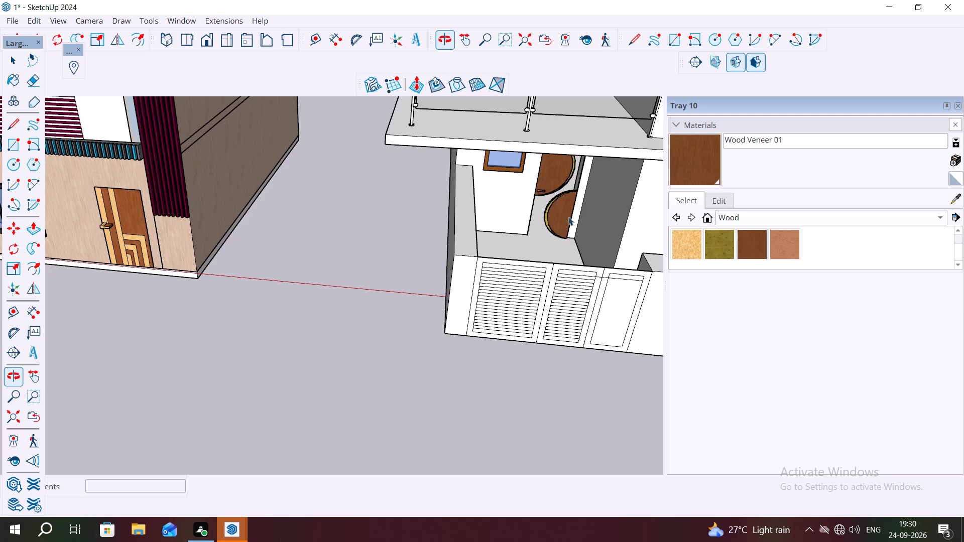
scroll(566, 180, "up", 6)
scroll(569, 173, "down", 2)
scroll(574, 172, "up", 1)
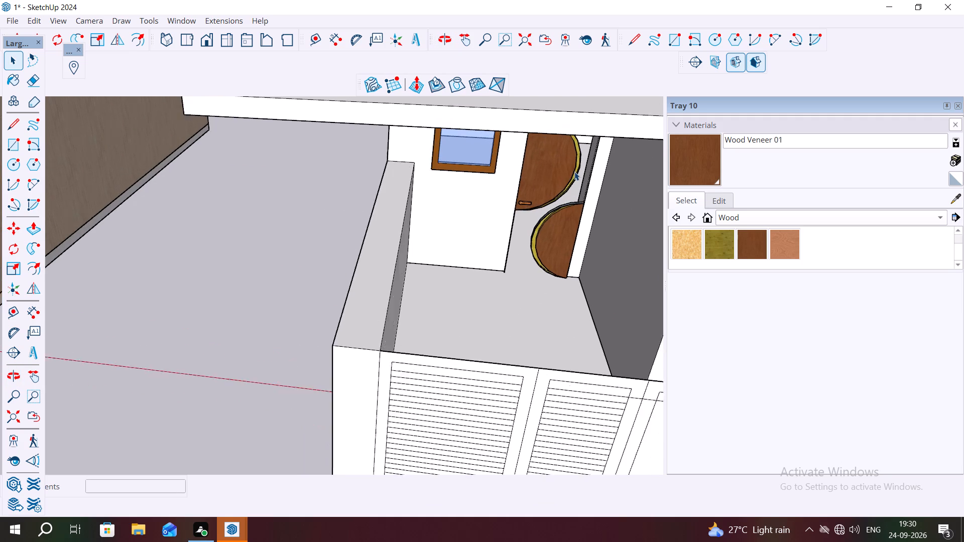
scroll(574, 172, "up", 1)
middle_click_drag(576, 160, 590, 127)
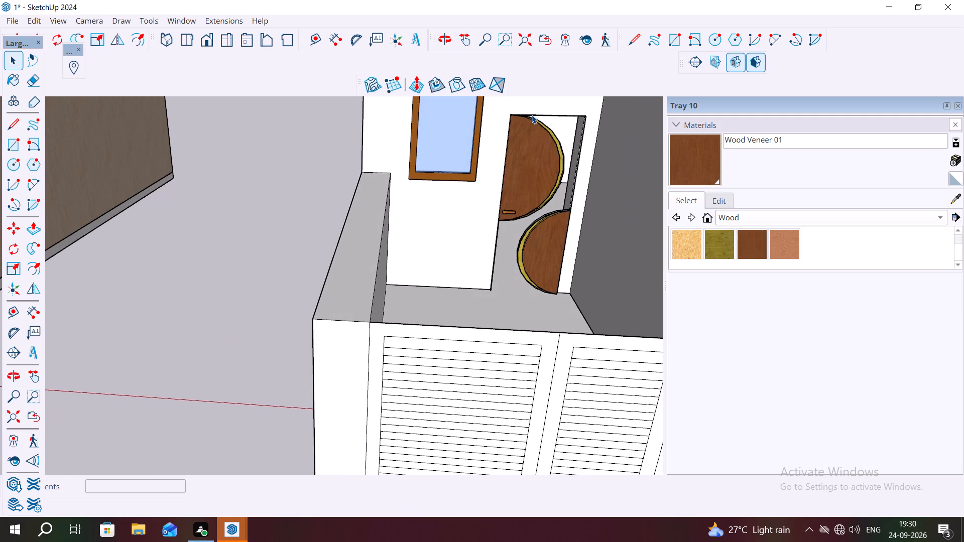
key("r")
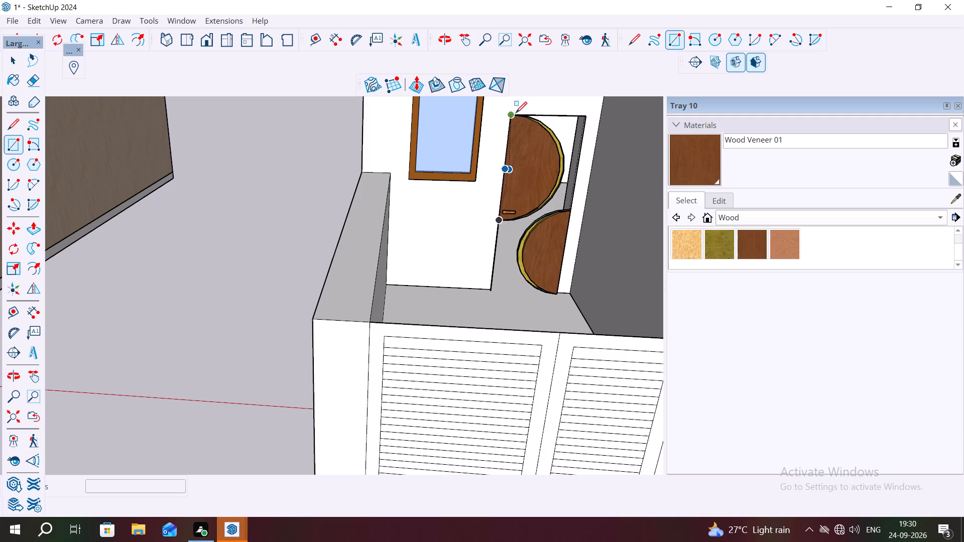
left_click(510, 114)
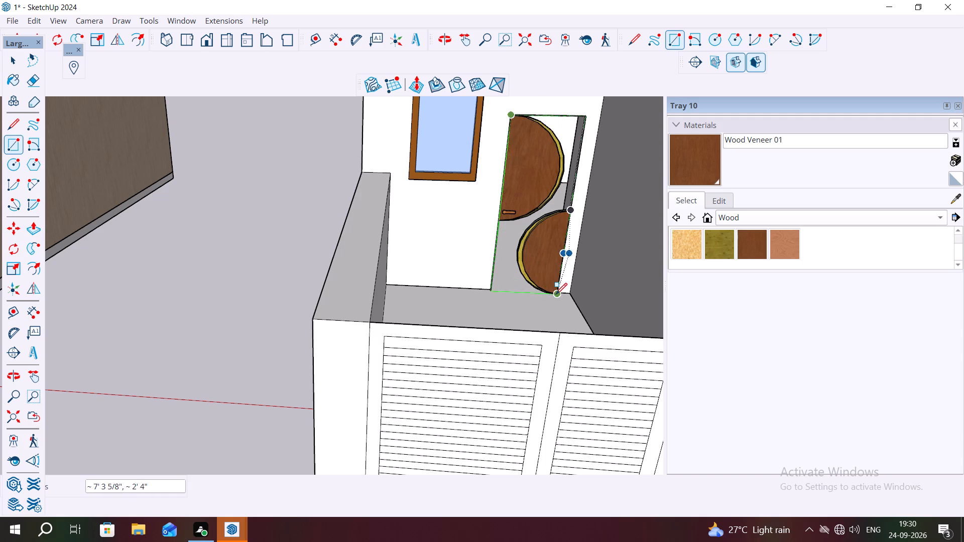
left_click(556, 294)
key("space")
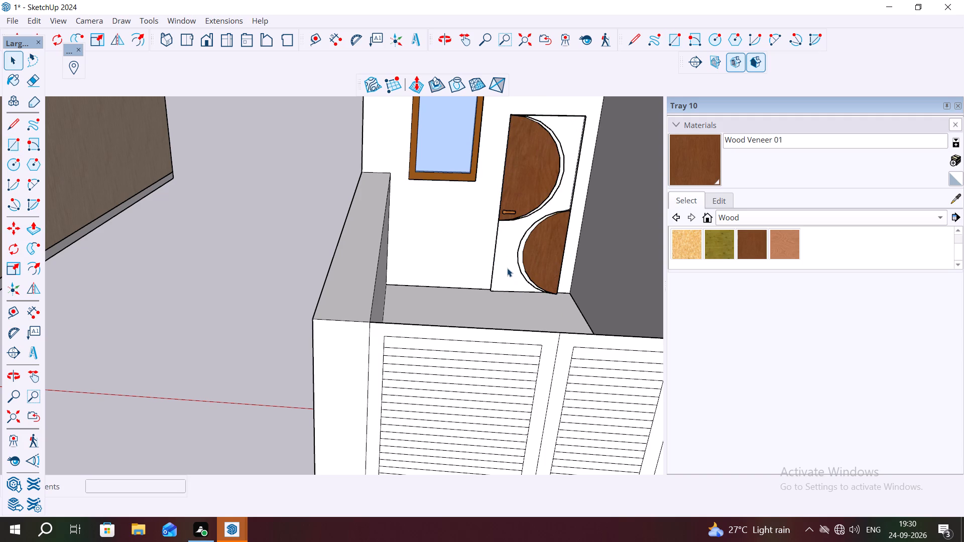
Paint the new door face around the semicircular panels with Wood Veneer 02.
left_click(507, 267)
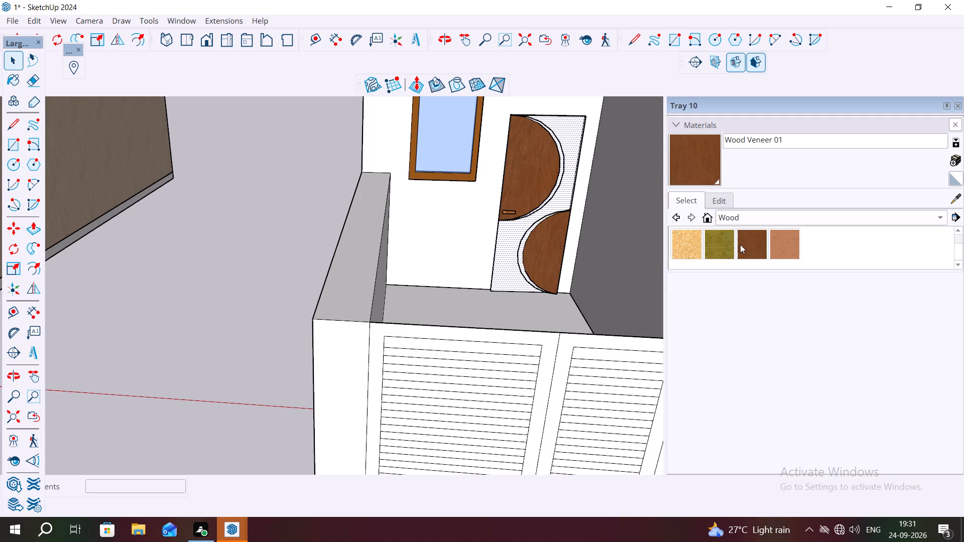
left_click(779, 243)
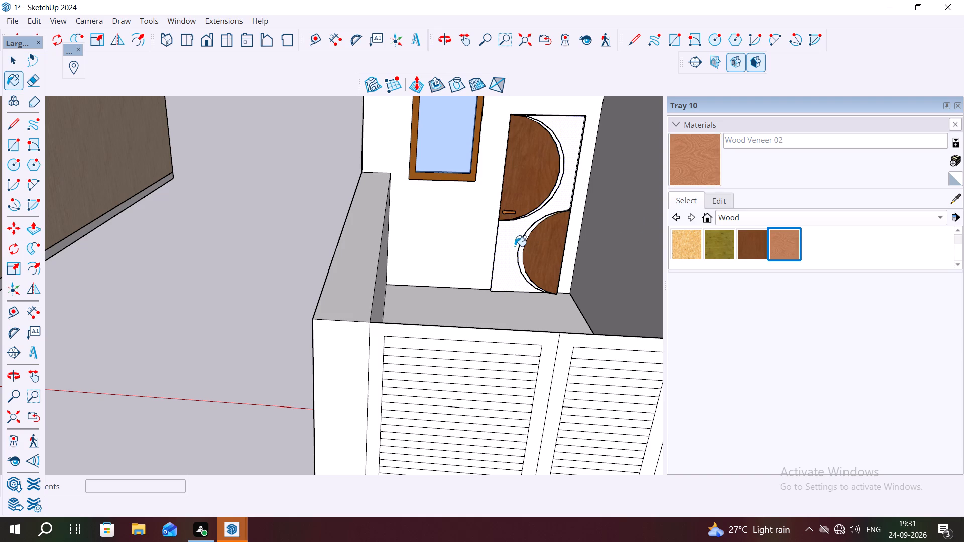
left_click(515, 246)
scroll(551, 195, "up", 4)
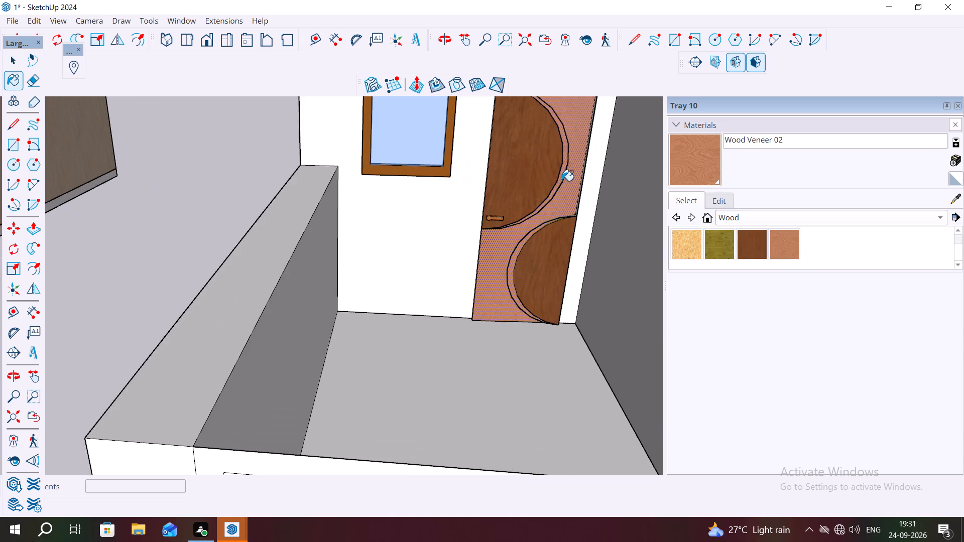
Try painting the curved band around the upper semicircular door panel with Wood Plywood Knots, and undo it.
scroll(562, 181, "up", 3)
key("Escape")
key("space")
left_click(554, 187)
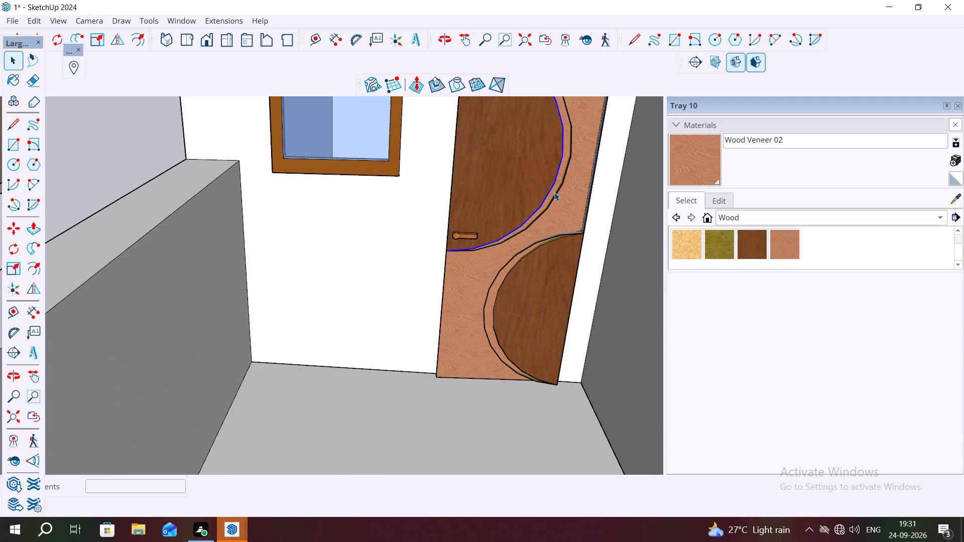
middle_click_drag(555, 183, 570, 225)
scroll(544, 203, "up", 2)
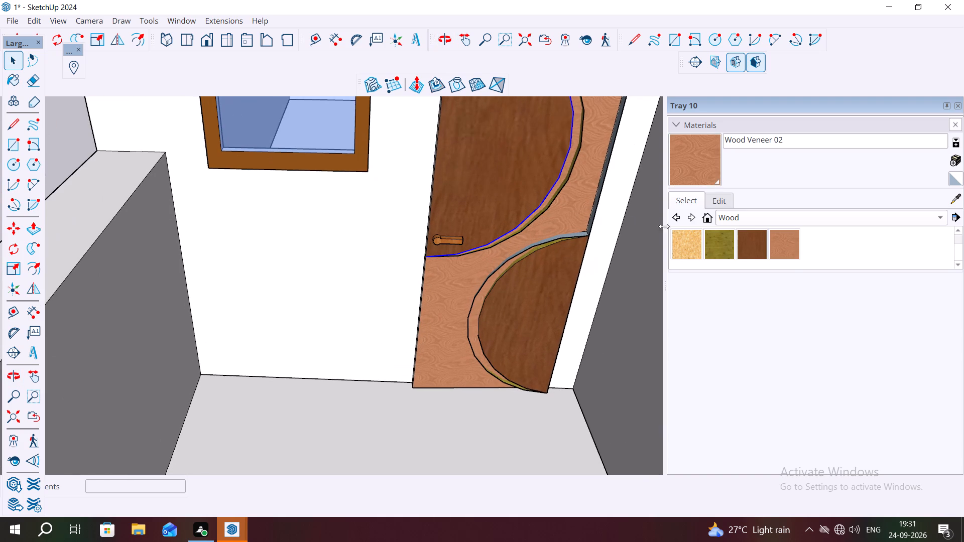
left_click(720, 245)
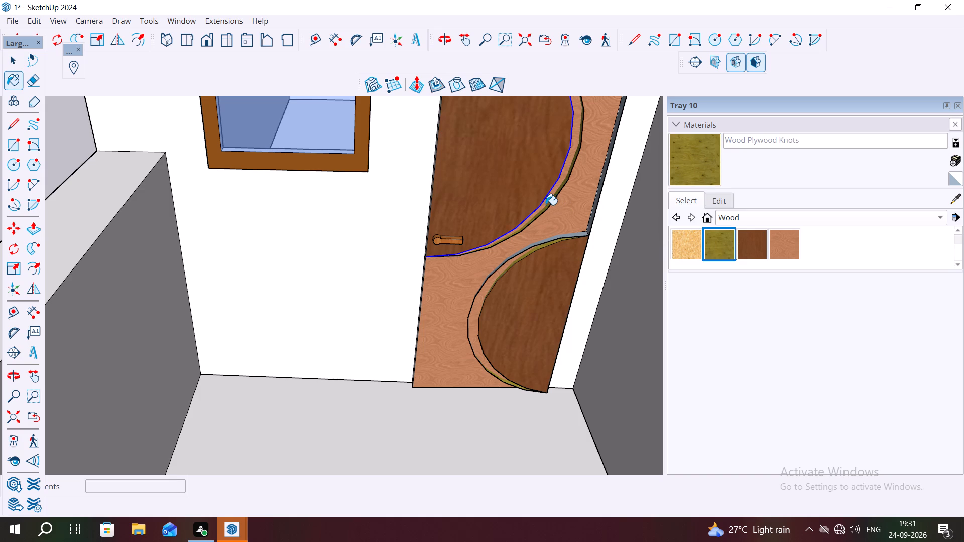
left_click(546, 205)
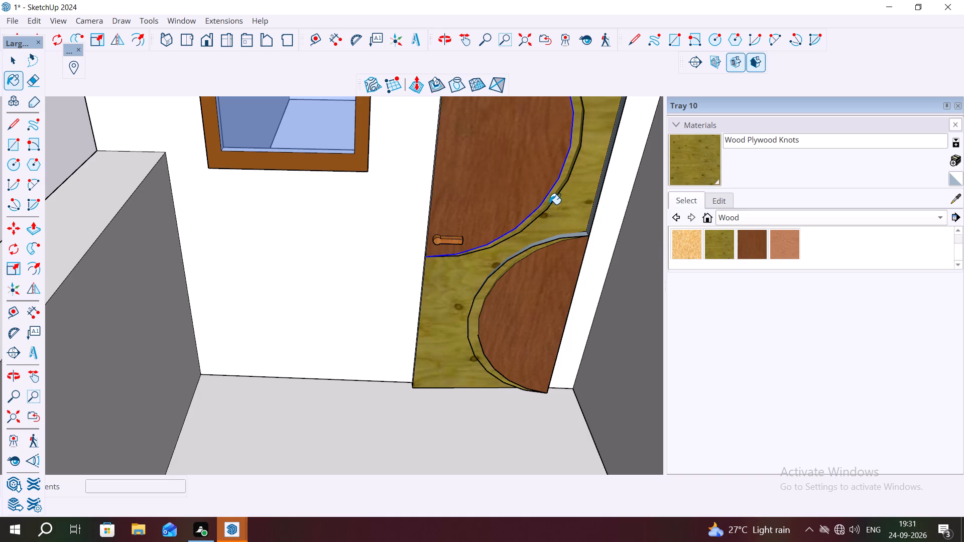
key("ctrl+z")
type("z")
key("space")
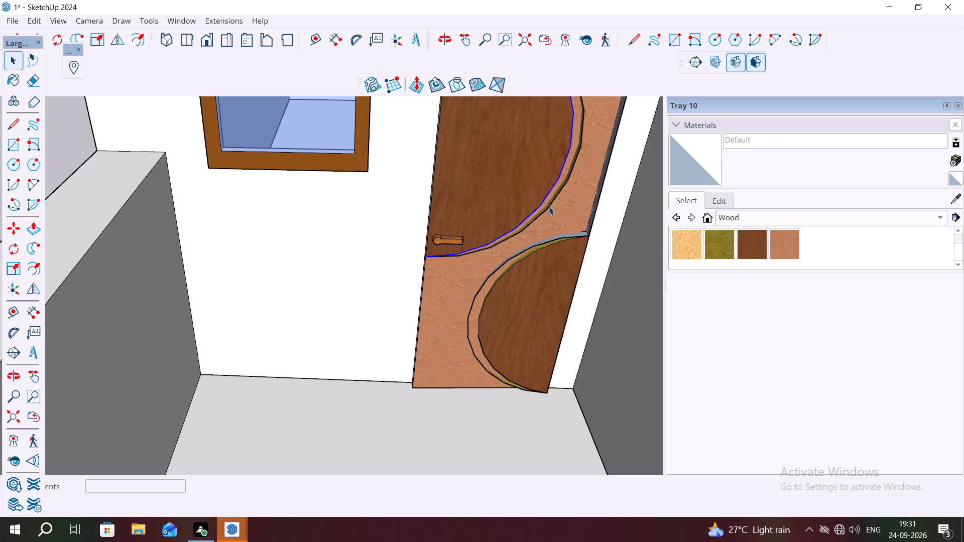
Undo the Wood Veneer 02 paint on the door face around the semicircular panels.
triple_click(546, 200)
triple_click(548, 201)
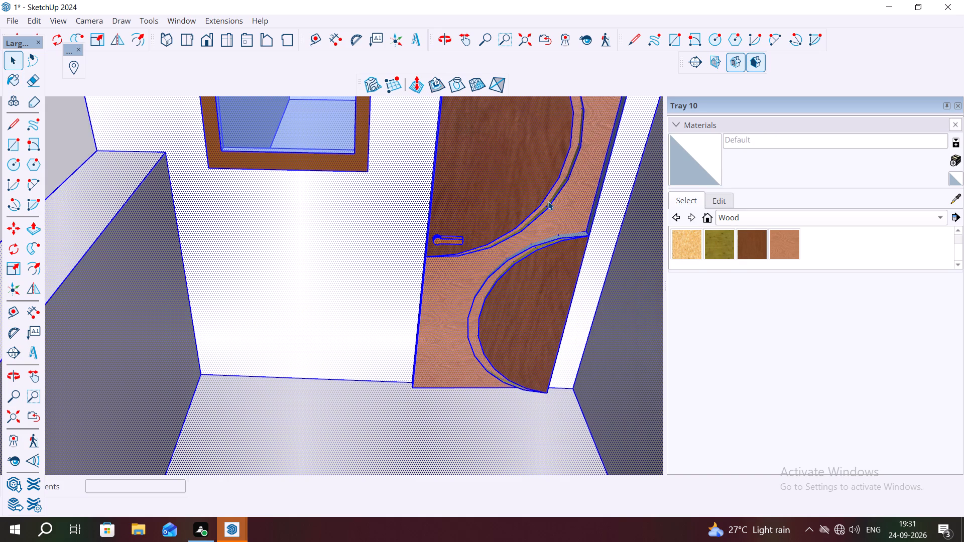
double_click(548, 201)
key("ctrl+z")
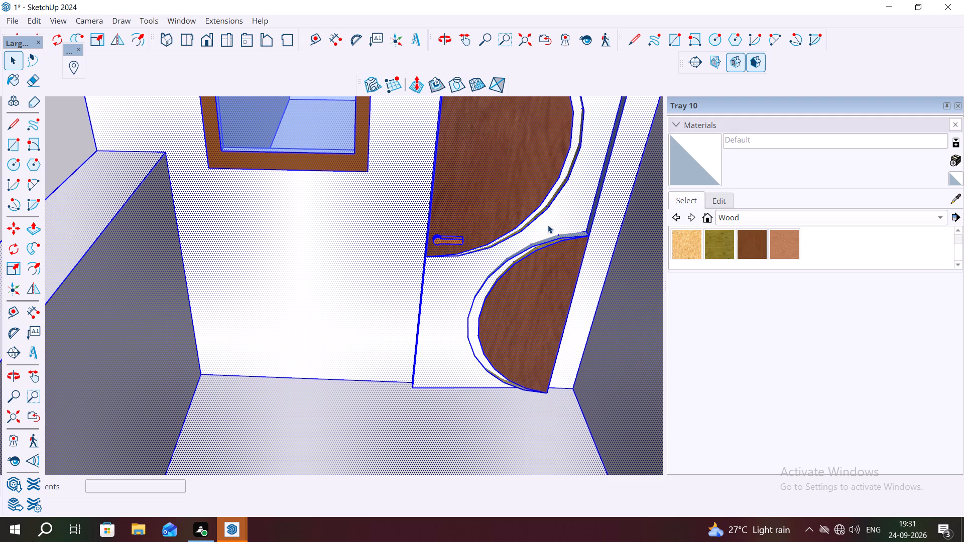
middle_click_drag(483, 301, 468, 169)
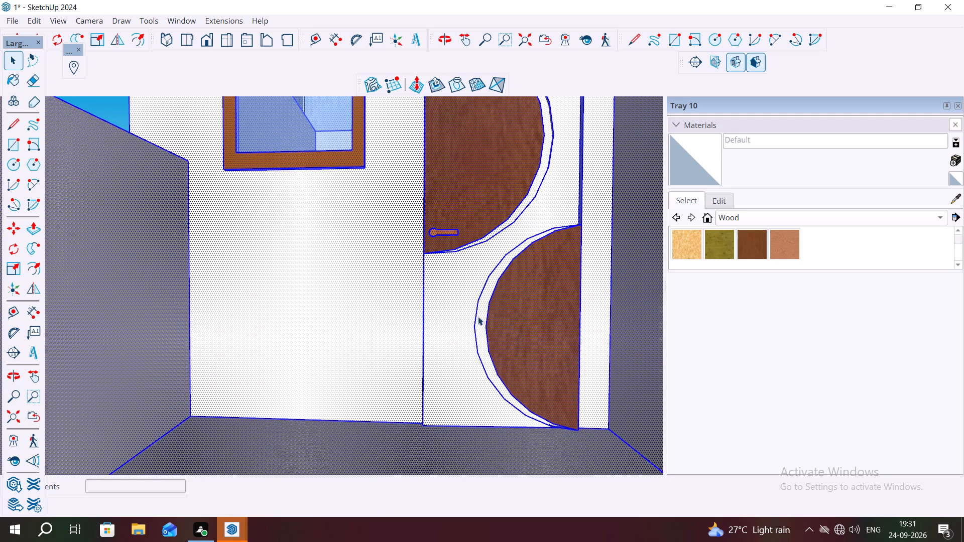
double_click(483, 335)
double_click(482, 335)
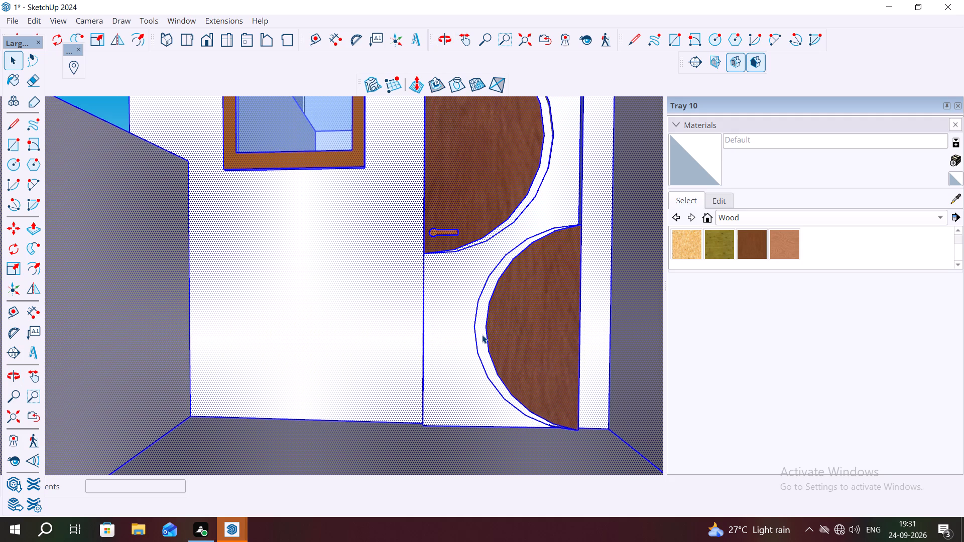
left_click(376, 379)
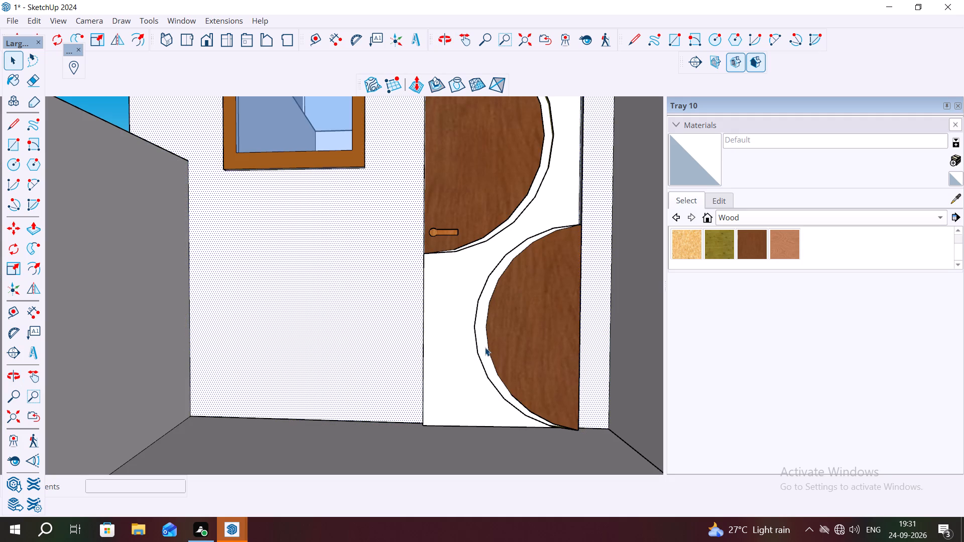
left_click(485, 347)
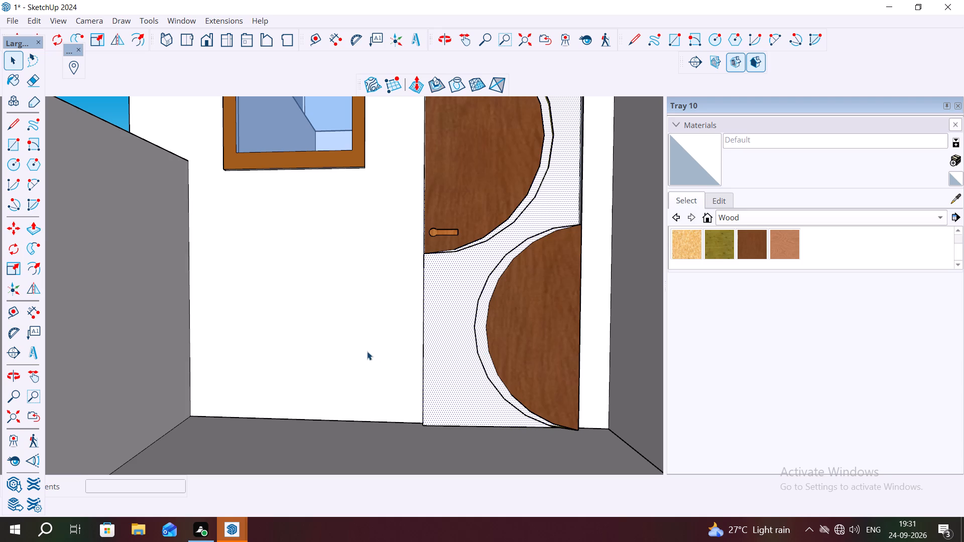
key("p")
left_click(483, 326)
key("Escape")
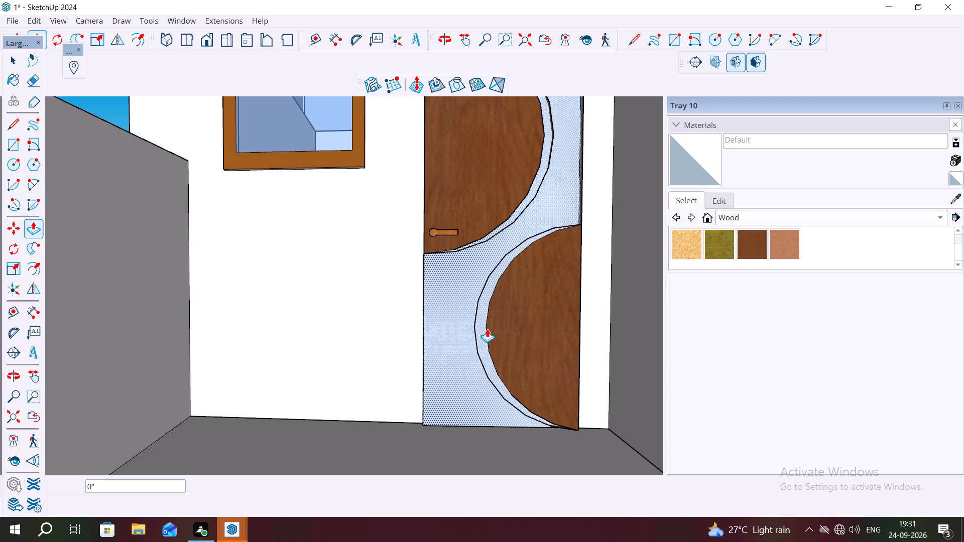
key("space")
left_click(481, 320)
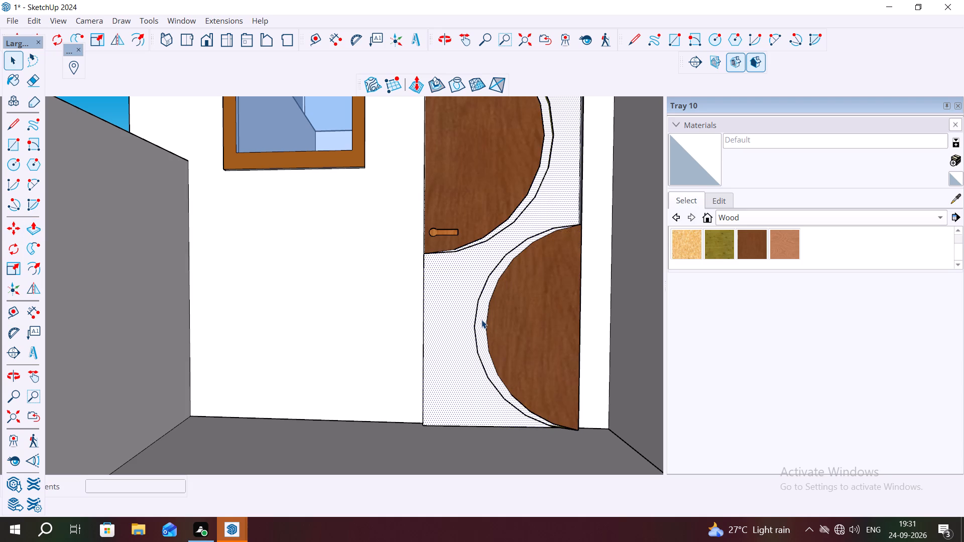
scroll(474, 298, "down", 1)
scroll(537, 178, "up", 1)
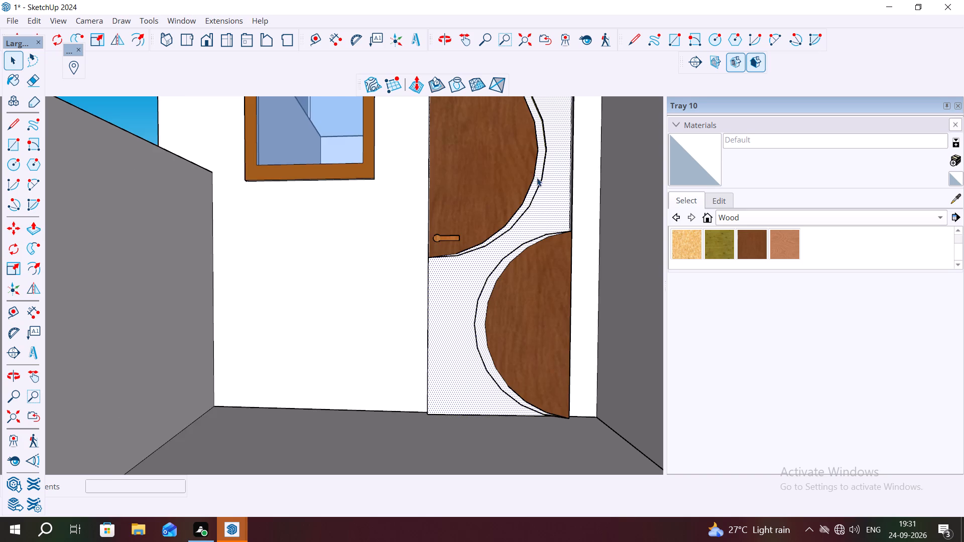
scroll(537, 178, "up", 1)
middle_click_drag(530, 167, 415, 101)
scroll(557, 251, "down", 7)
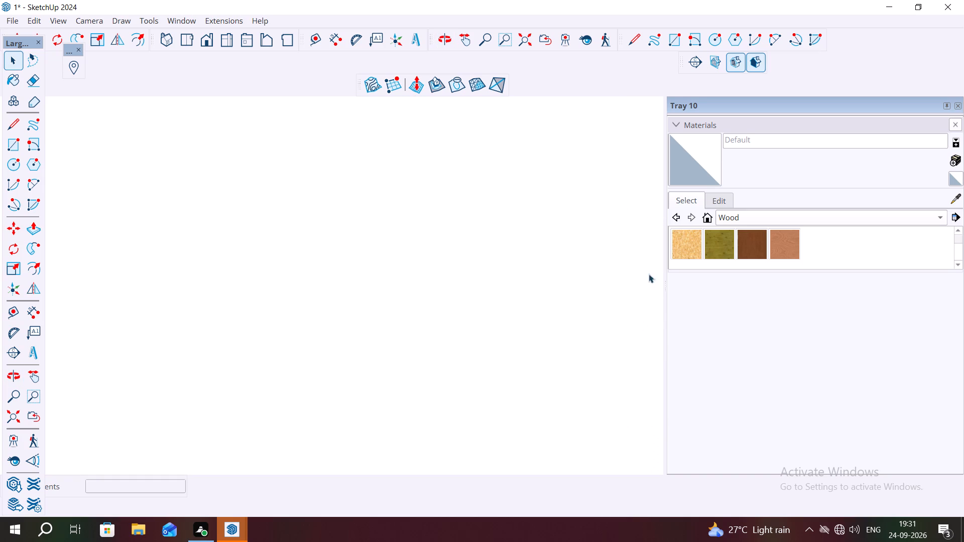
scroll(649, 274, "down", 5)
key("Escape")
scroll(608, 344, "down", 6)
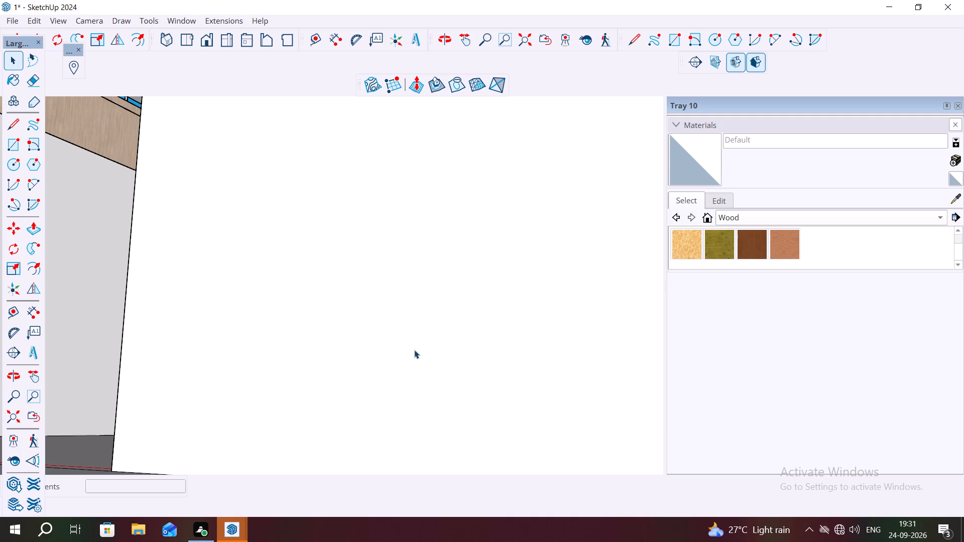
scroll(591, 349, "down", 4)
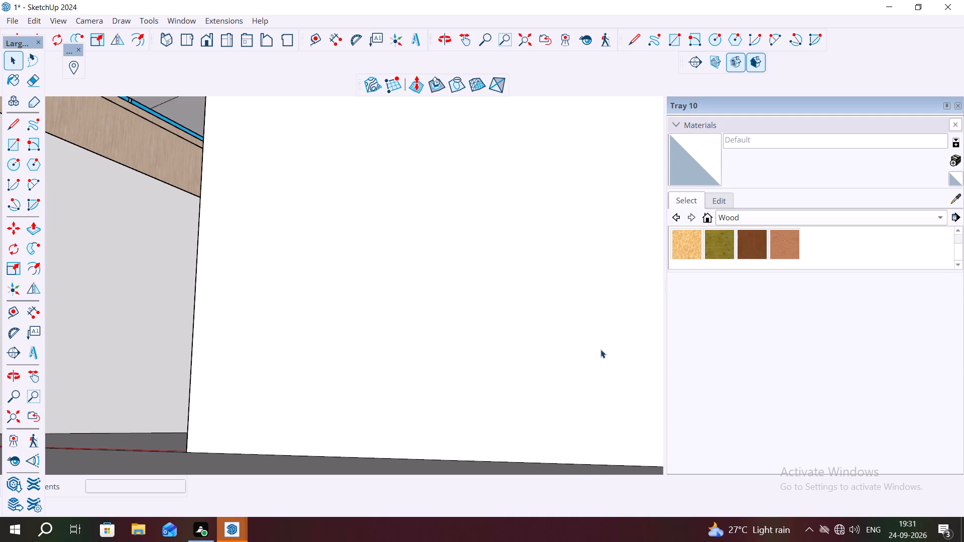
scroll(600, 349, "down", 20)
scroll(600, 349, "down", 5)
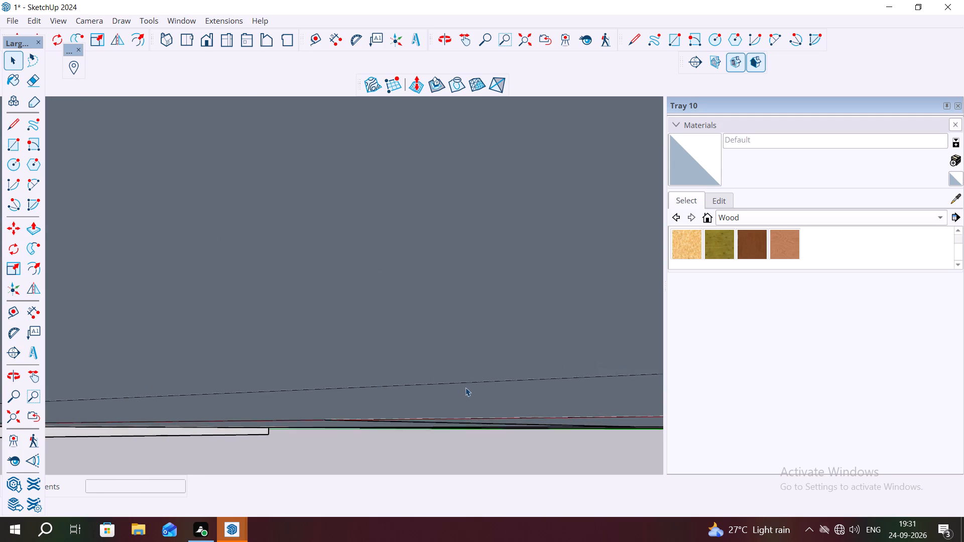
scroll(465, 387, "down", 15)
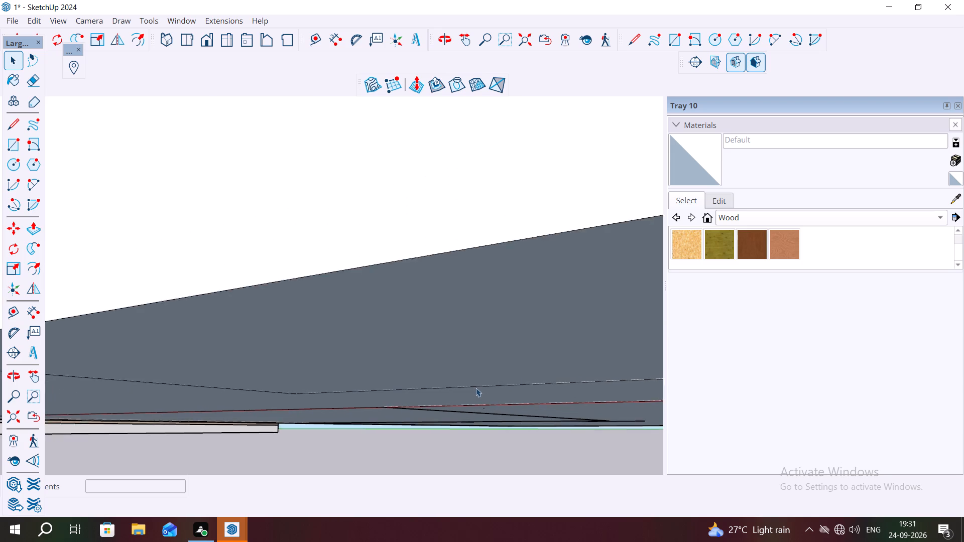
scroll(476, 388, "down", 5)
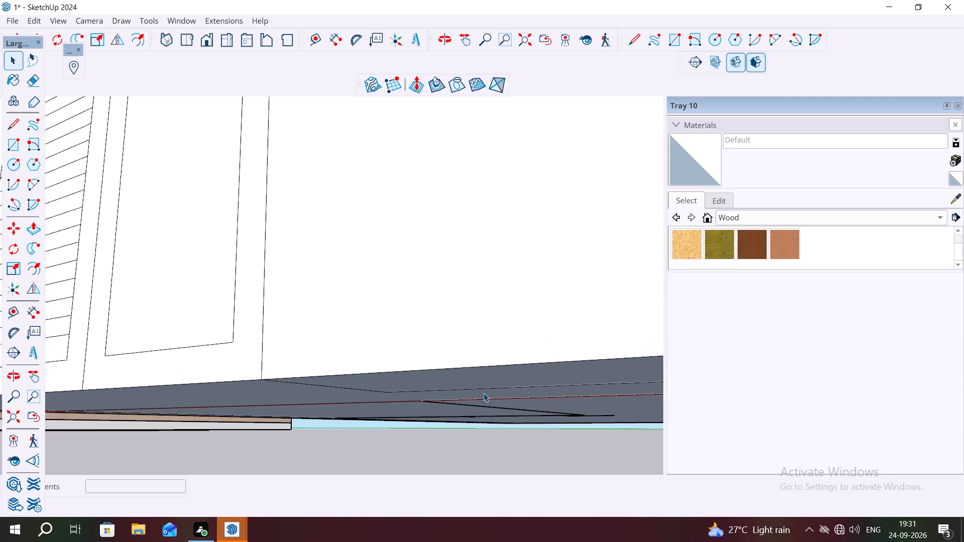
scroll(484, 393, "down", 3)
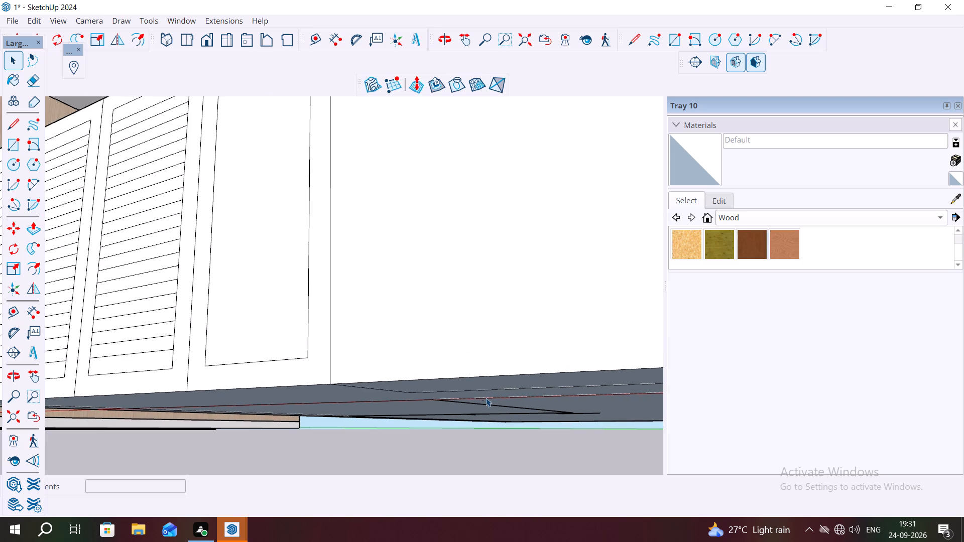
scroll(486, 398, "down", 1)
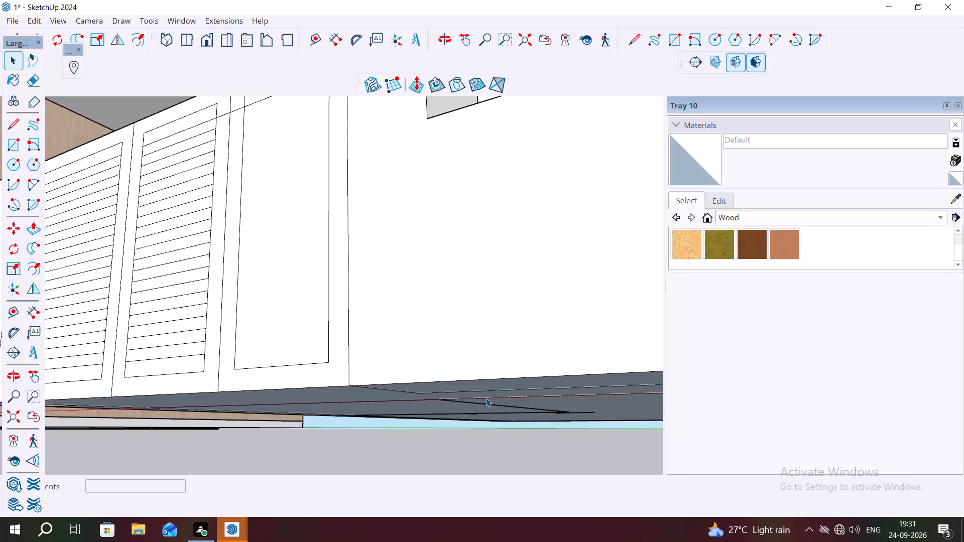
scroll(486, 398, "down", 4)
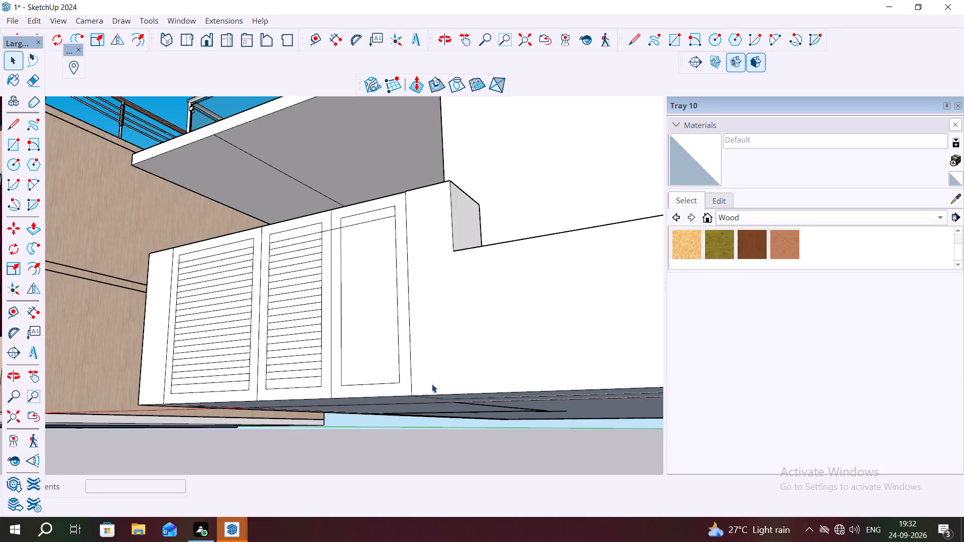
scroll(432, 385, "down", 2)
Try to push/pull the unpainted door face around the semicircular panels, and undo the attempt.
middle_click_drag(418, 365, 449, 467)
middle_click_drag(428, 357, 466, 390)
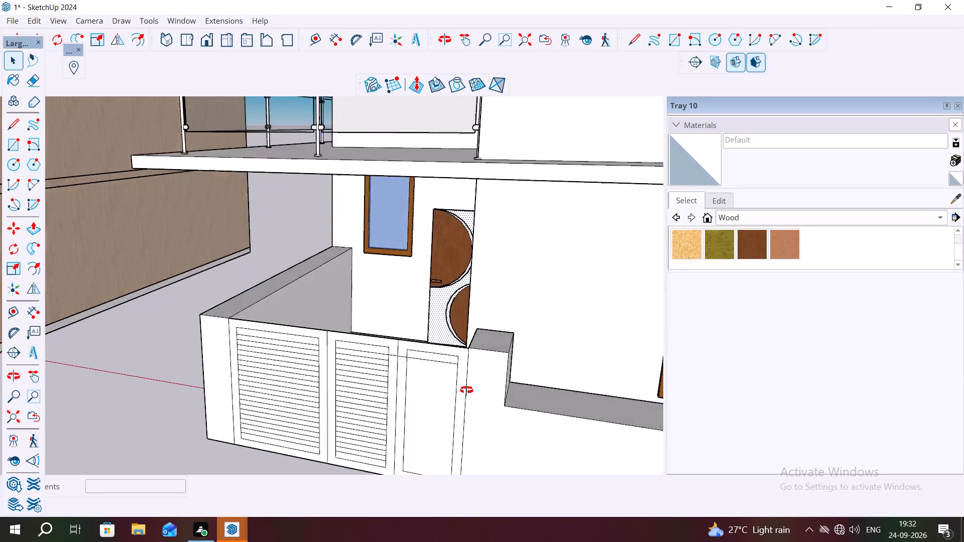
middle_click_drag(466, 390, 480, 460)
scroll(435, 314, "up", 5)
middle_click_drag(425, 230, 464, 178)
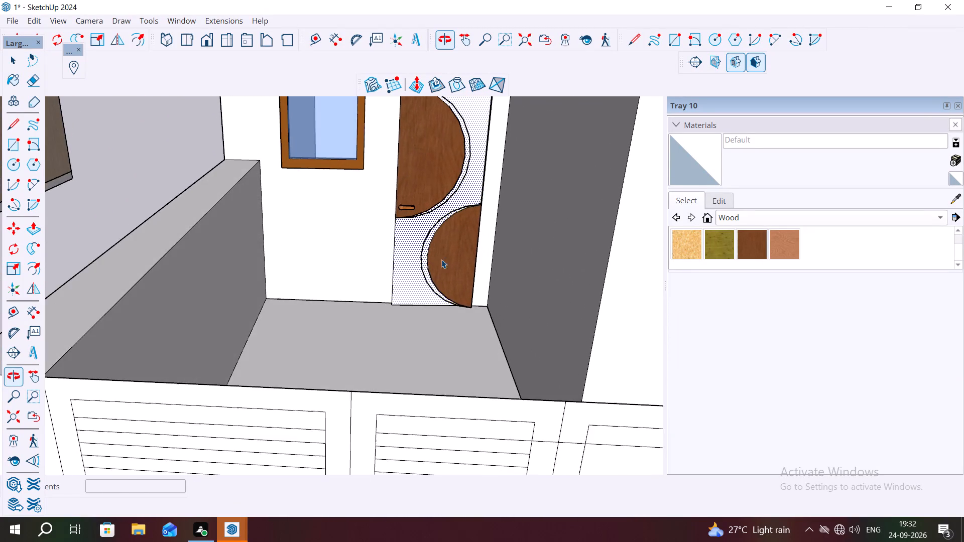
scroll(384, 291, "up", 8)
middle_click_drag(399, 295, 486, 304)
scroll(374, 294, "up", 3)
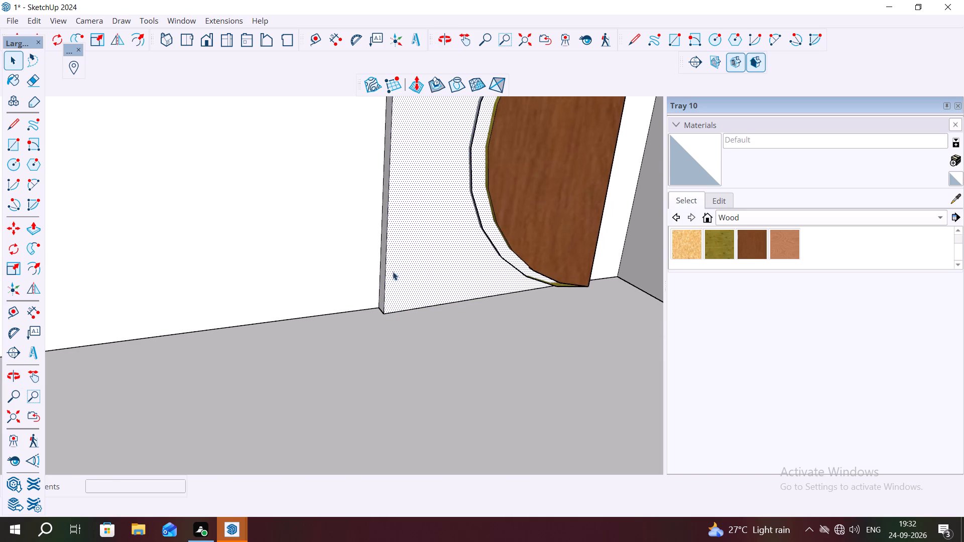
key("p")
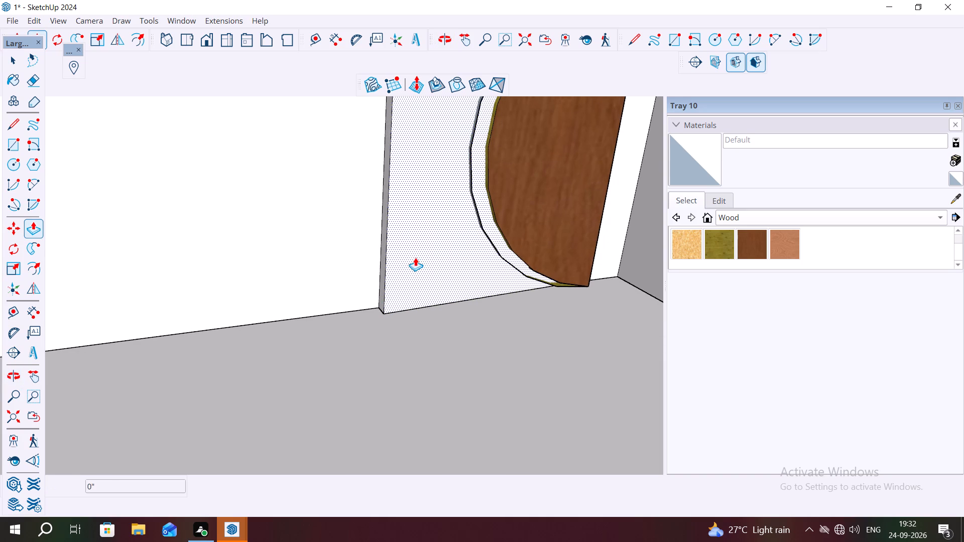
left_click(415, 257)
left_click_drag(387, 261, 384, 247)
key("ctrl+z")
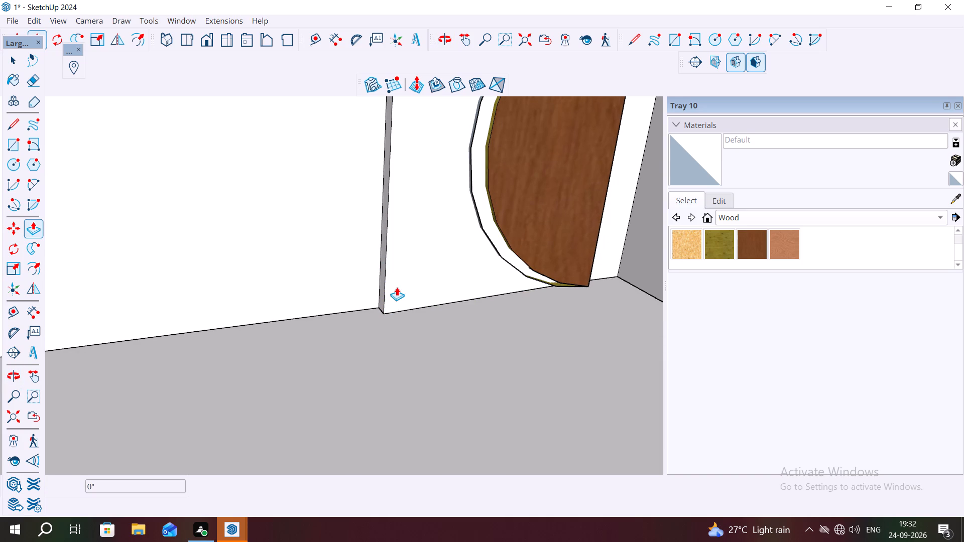
Undo the rectangle drawn across the entrance door opening.
key("ctrl+z")
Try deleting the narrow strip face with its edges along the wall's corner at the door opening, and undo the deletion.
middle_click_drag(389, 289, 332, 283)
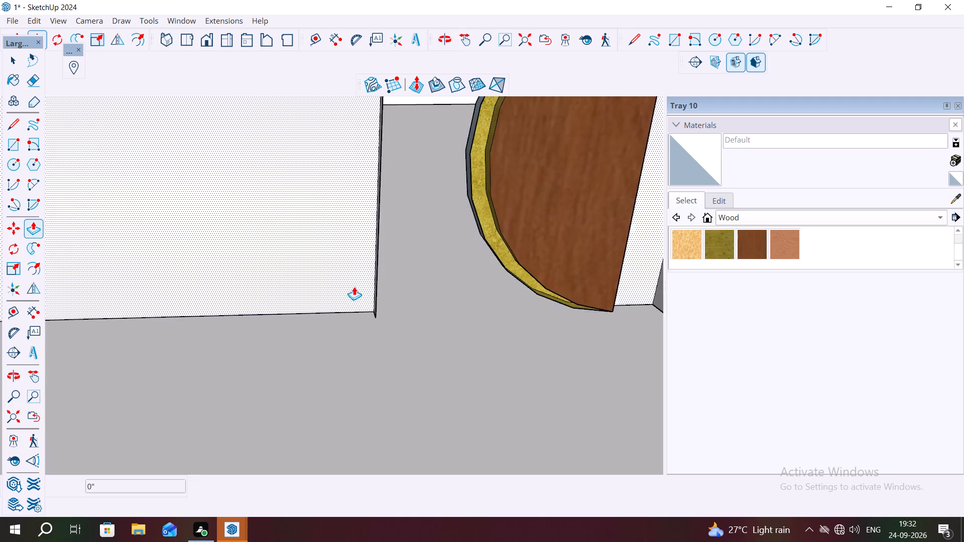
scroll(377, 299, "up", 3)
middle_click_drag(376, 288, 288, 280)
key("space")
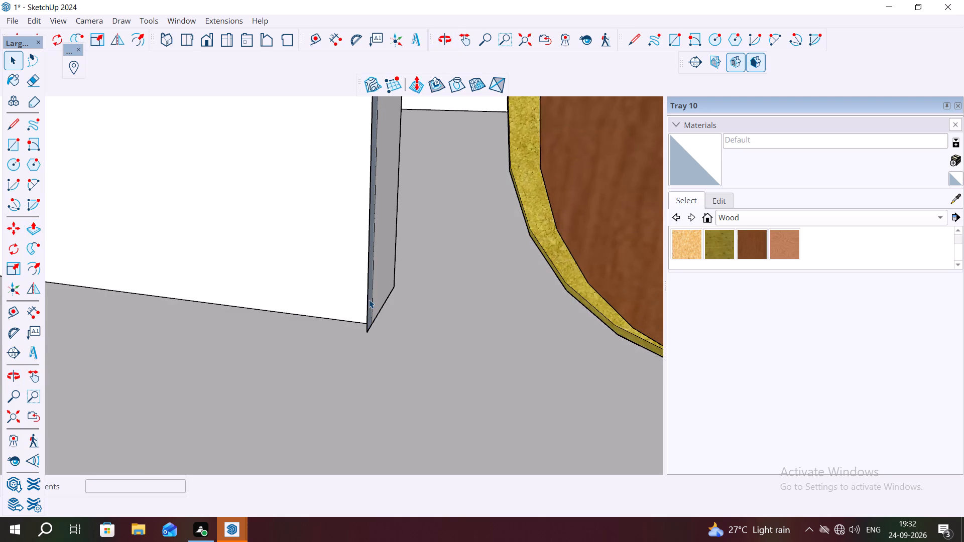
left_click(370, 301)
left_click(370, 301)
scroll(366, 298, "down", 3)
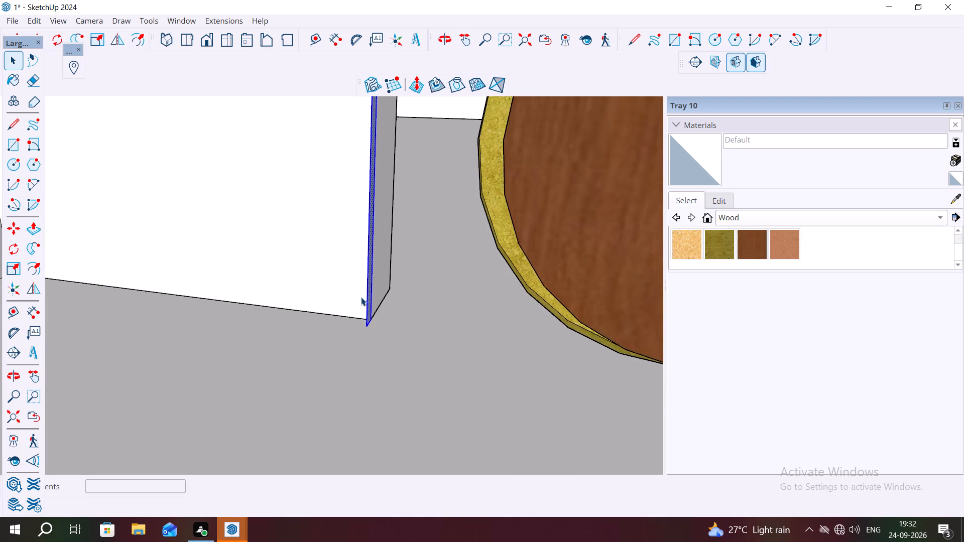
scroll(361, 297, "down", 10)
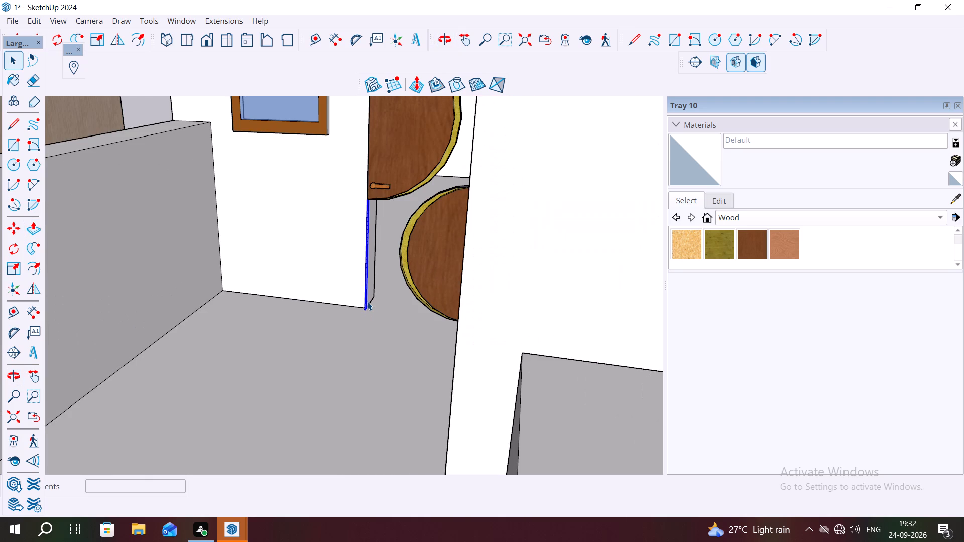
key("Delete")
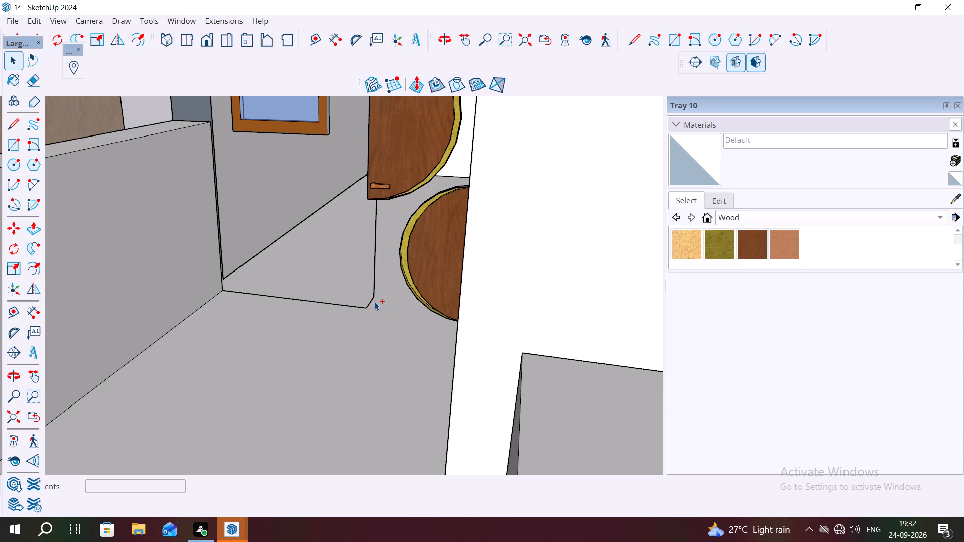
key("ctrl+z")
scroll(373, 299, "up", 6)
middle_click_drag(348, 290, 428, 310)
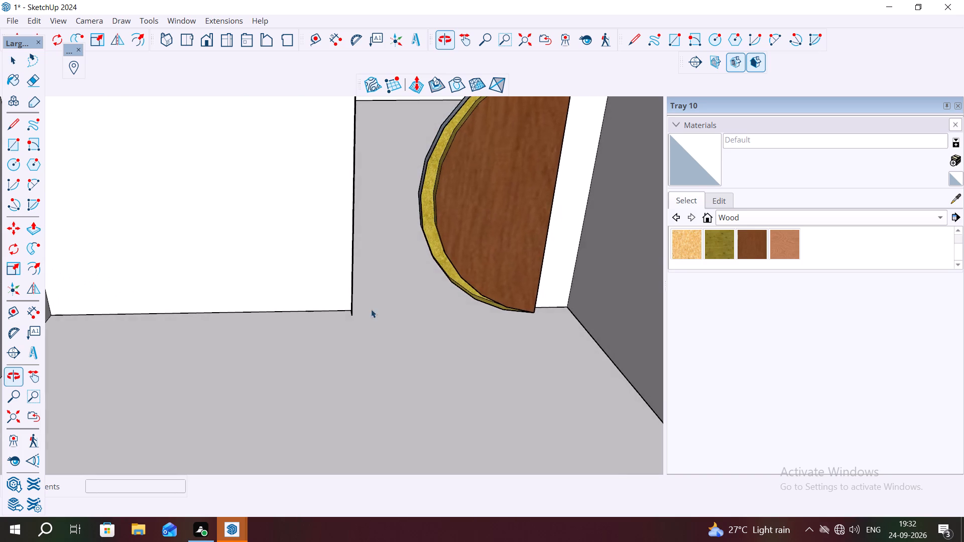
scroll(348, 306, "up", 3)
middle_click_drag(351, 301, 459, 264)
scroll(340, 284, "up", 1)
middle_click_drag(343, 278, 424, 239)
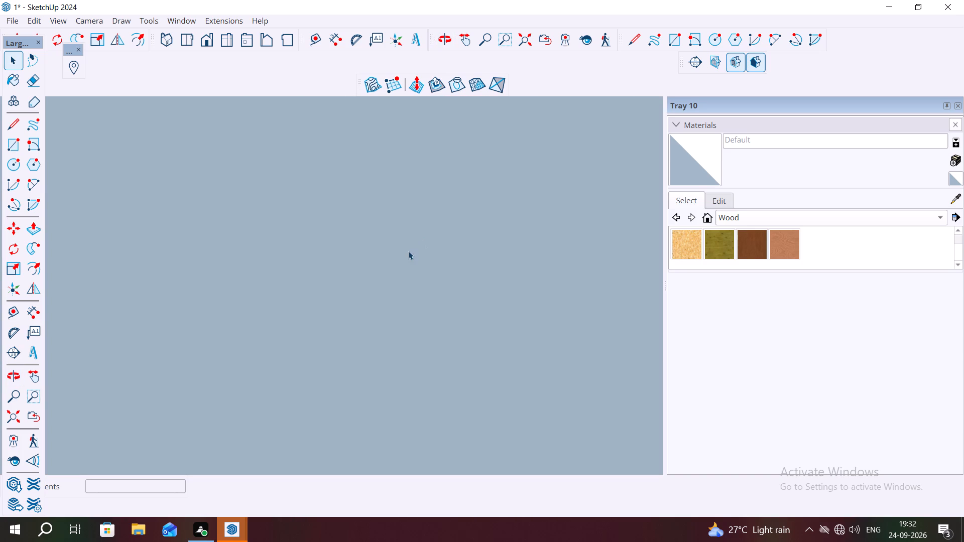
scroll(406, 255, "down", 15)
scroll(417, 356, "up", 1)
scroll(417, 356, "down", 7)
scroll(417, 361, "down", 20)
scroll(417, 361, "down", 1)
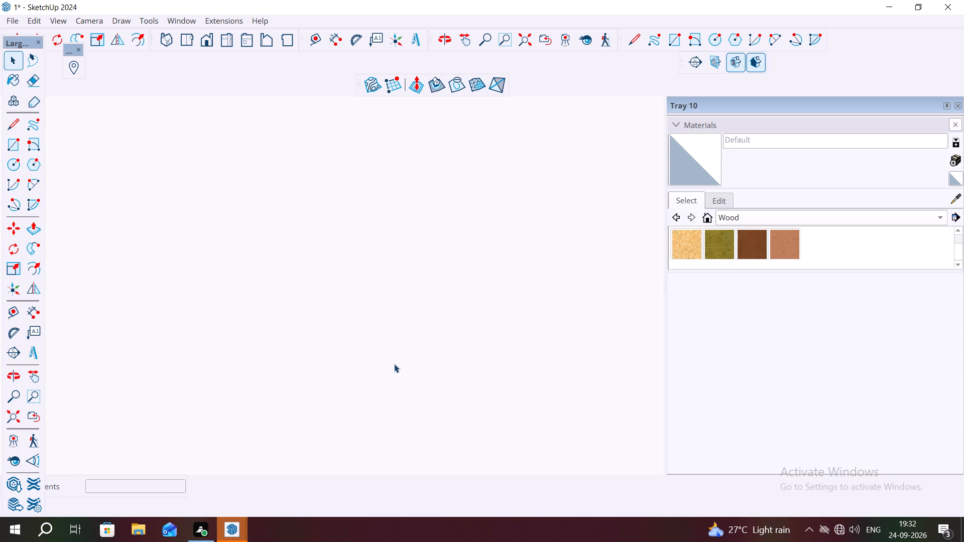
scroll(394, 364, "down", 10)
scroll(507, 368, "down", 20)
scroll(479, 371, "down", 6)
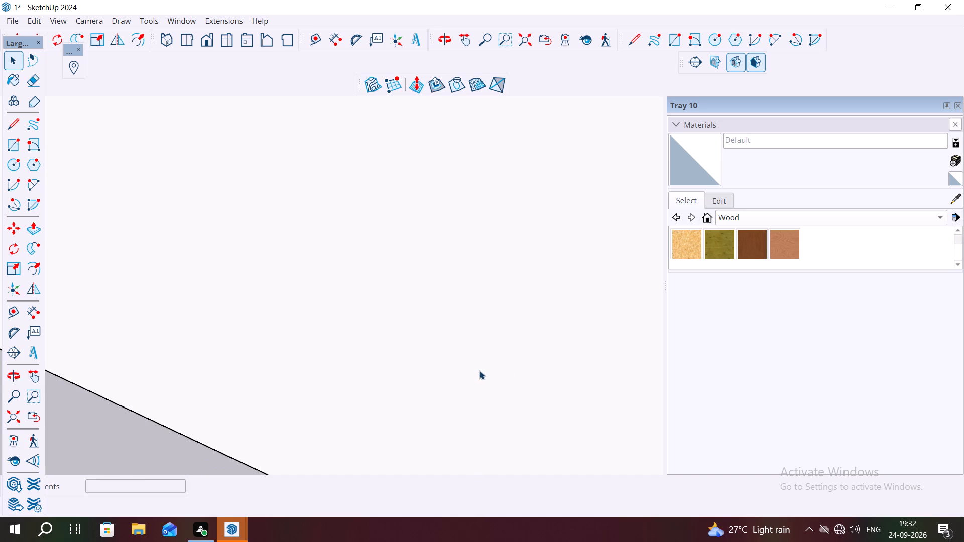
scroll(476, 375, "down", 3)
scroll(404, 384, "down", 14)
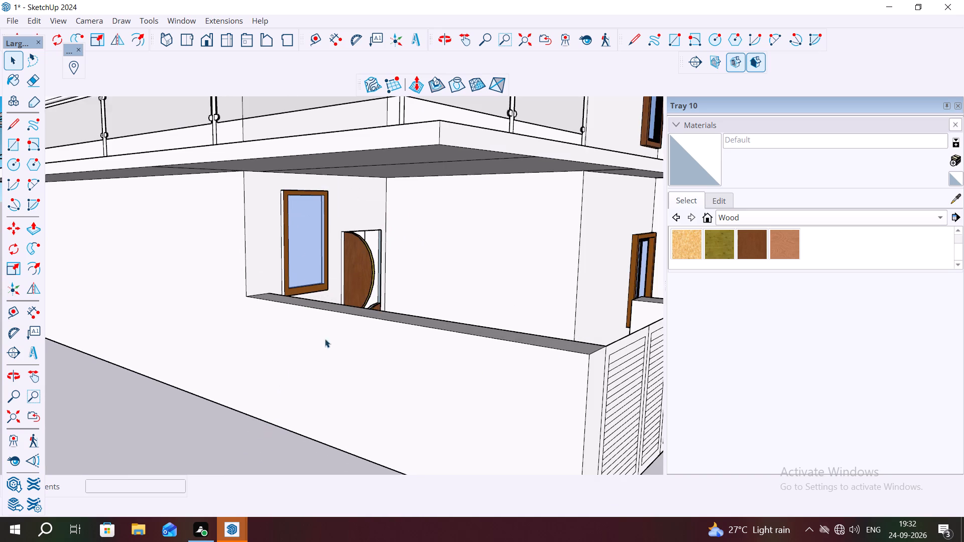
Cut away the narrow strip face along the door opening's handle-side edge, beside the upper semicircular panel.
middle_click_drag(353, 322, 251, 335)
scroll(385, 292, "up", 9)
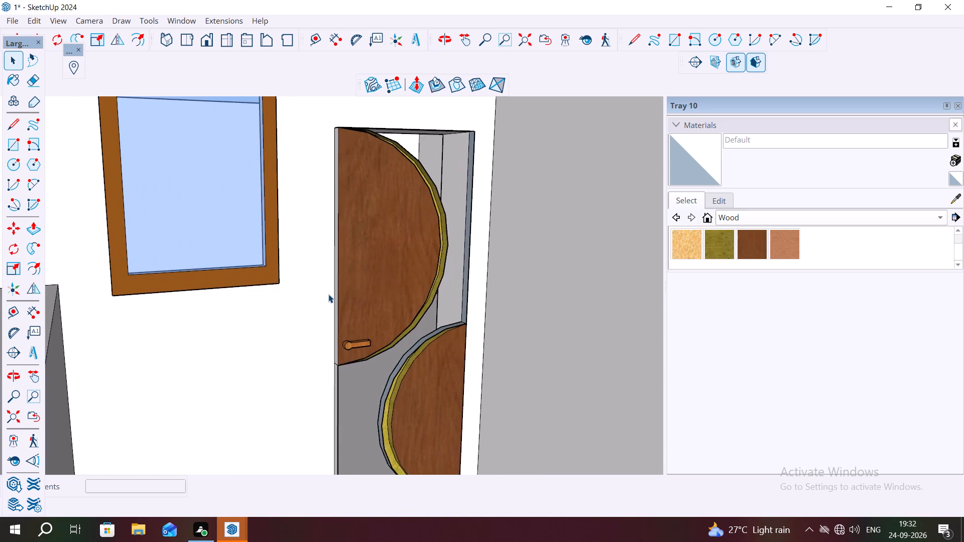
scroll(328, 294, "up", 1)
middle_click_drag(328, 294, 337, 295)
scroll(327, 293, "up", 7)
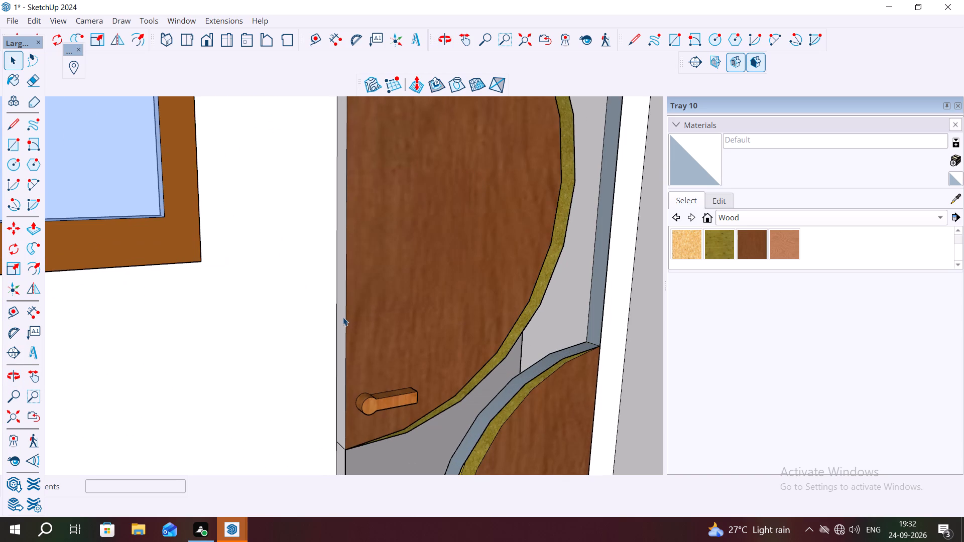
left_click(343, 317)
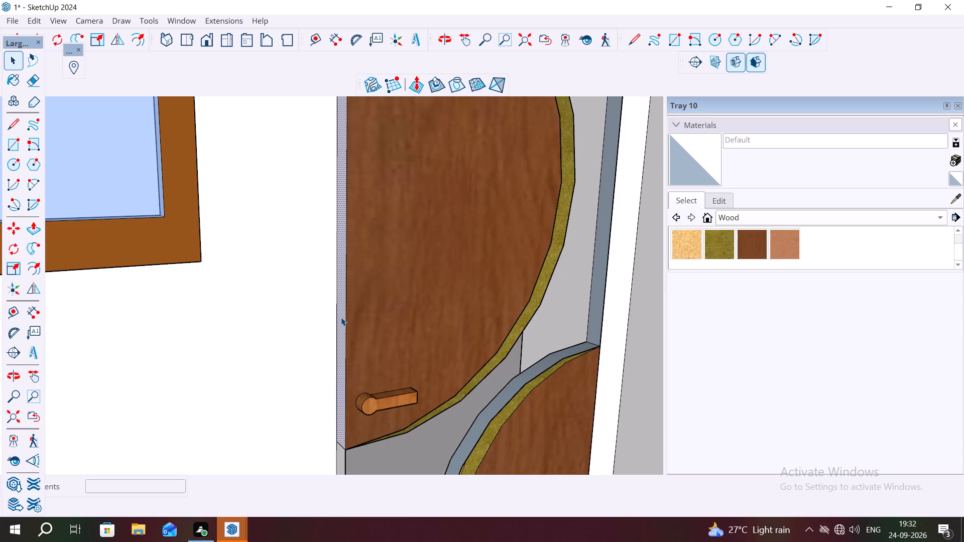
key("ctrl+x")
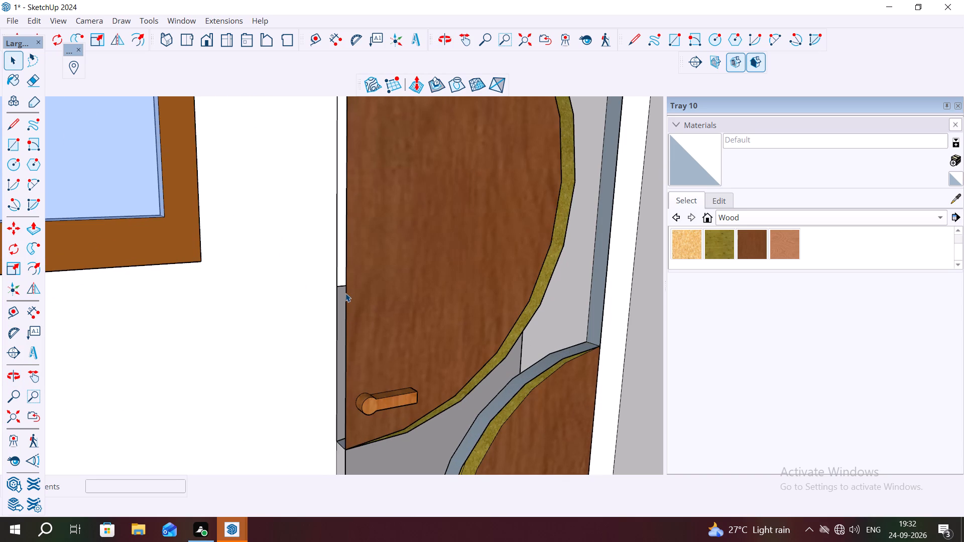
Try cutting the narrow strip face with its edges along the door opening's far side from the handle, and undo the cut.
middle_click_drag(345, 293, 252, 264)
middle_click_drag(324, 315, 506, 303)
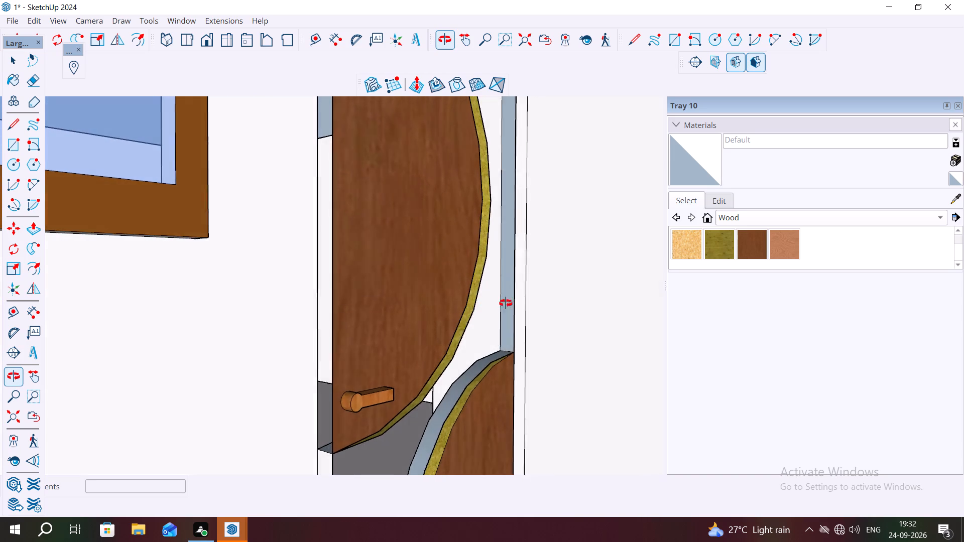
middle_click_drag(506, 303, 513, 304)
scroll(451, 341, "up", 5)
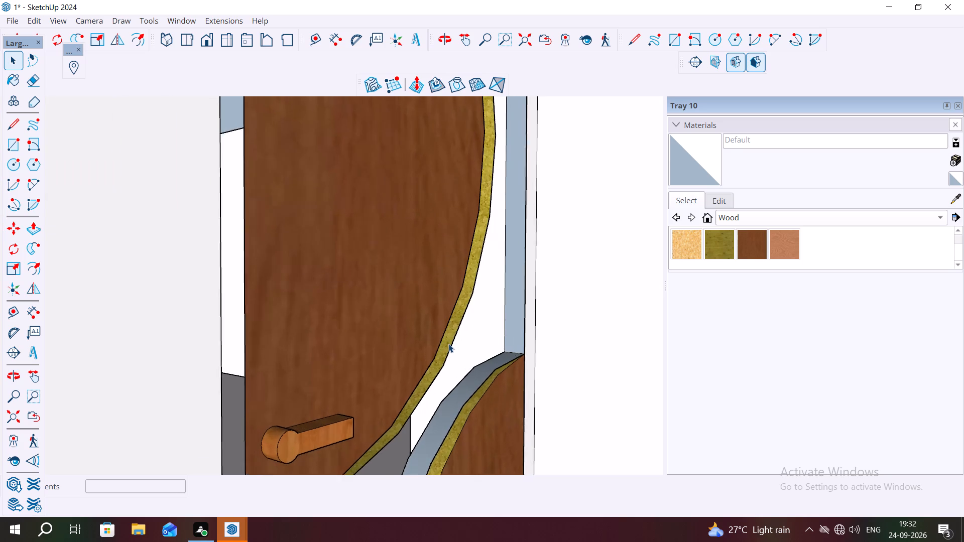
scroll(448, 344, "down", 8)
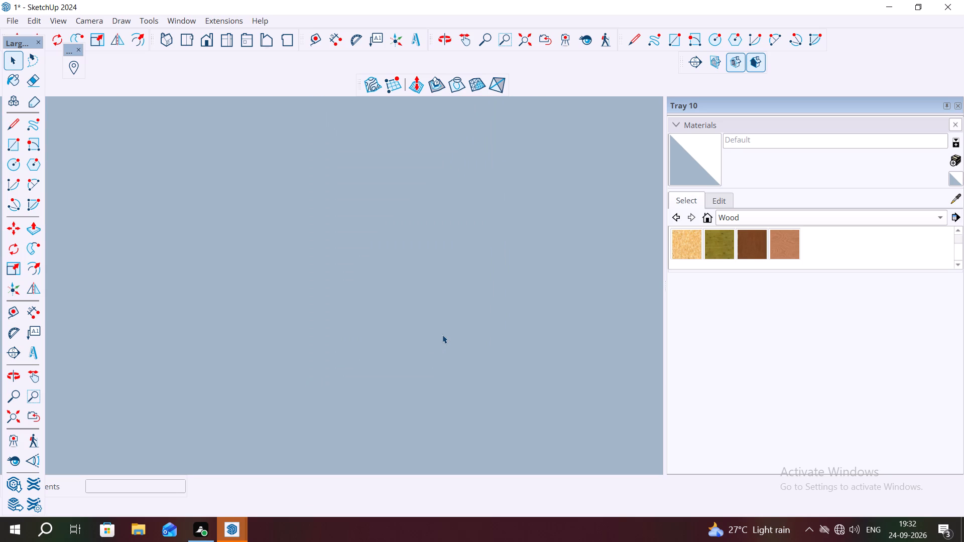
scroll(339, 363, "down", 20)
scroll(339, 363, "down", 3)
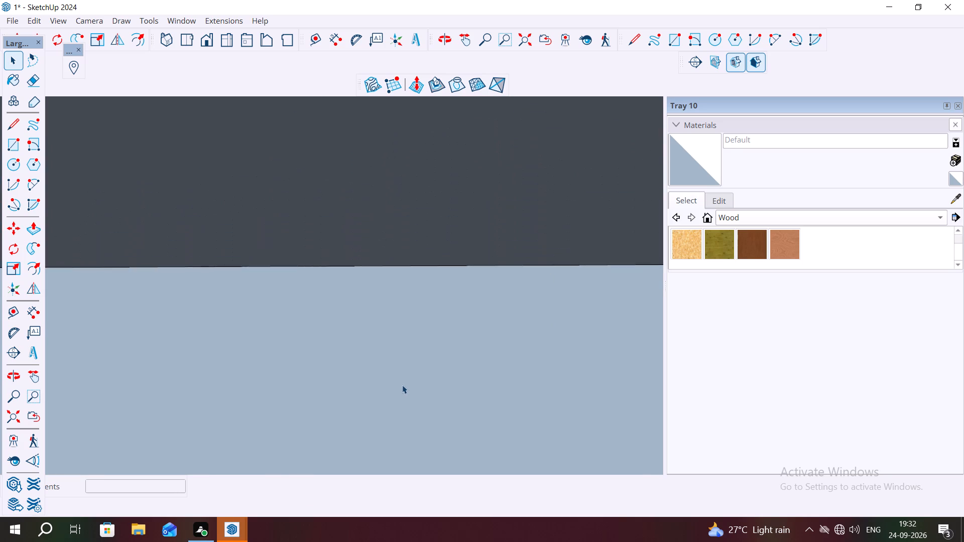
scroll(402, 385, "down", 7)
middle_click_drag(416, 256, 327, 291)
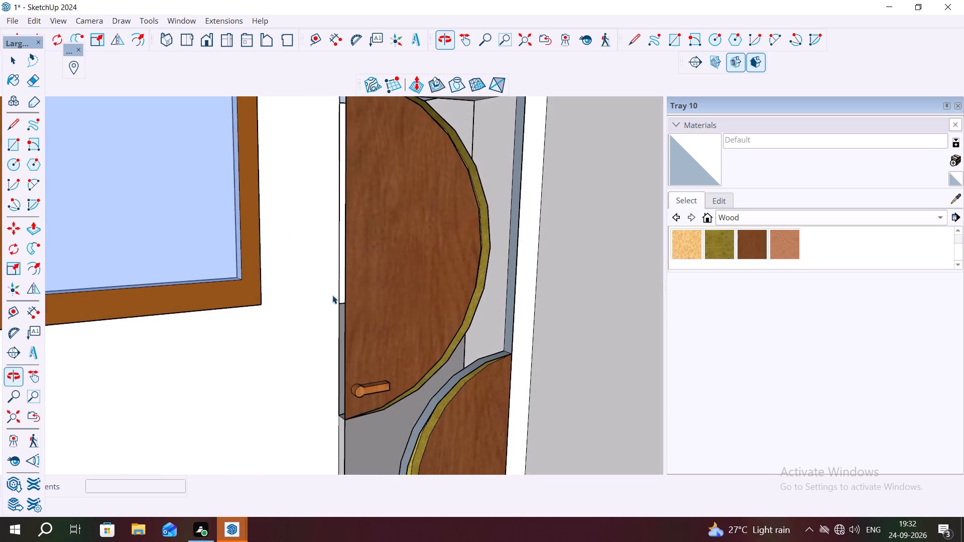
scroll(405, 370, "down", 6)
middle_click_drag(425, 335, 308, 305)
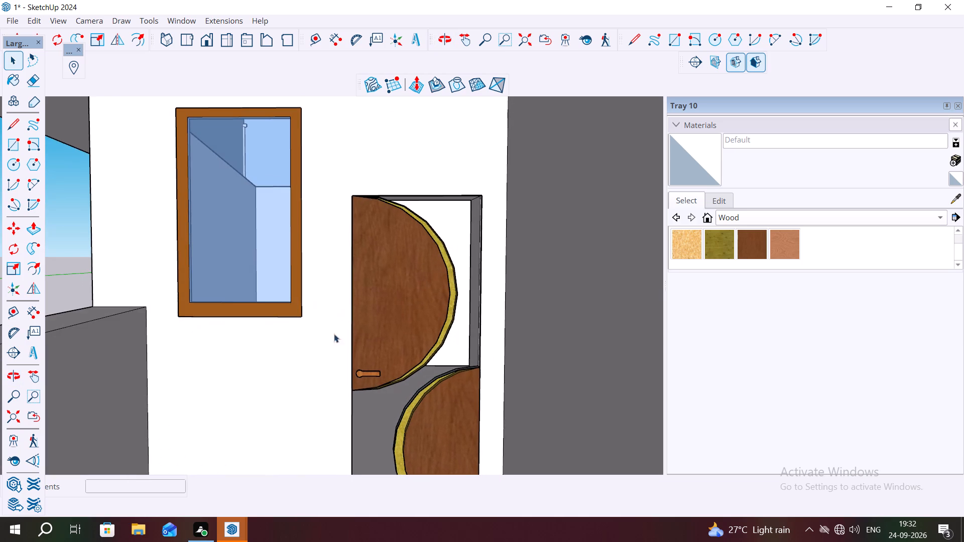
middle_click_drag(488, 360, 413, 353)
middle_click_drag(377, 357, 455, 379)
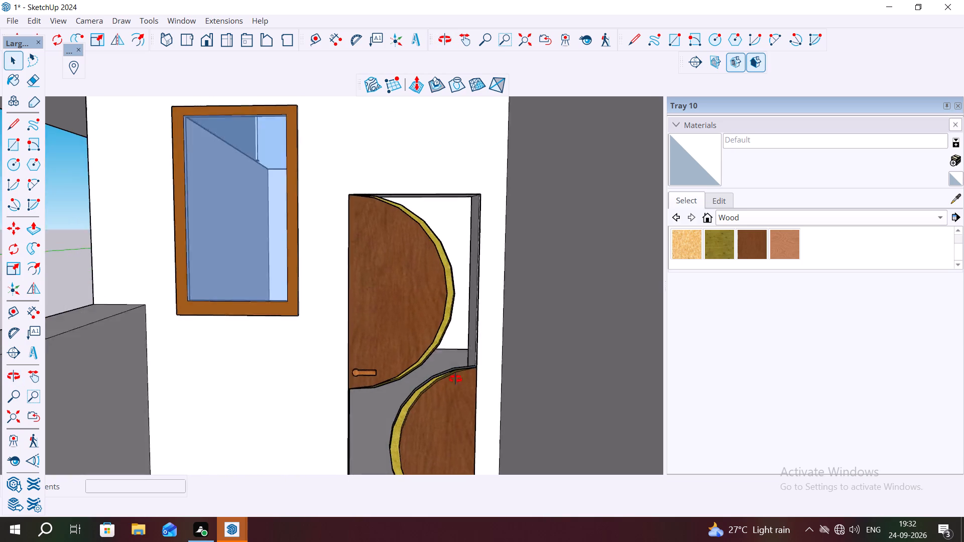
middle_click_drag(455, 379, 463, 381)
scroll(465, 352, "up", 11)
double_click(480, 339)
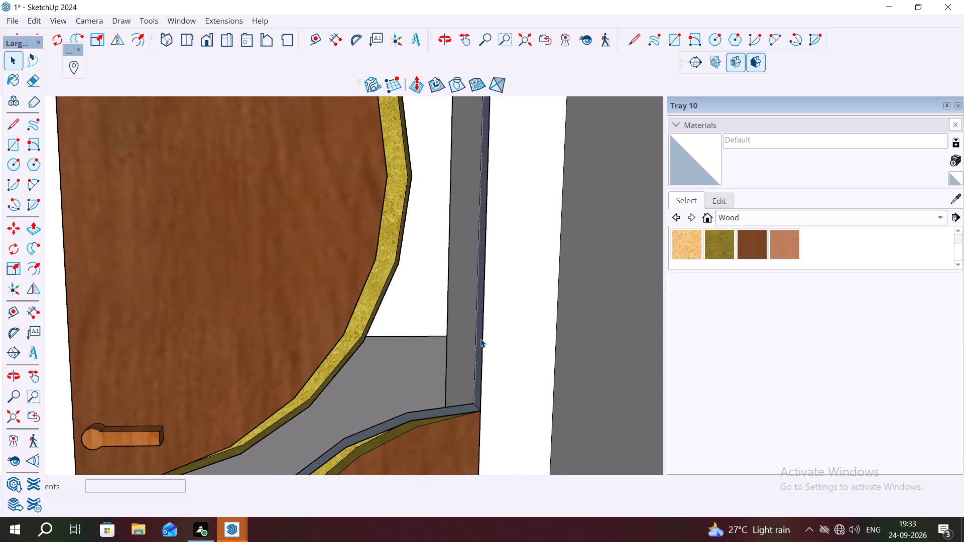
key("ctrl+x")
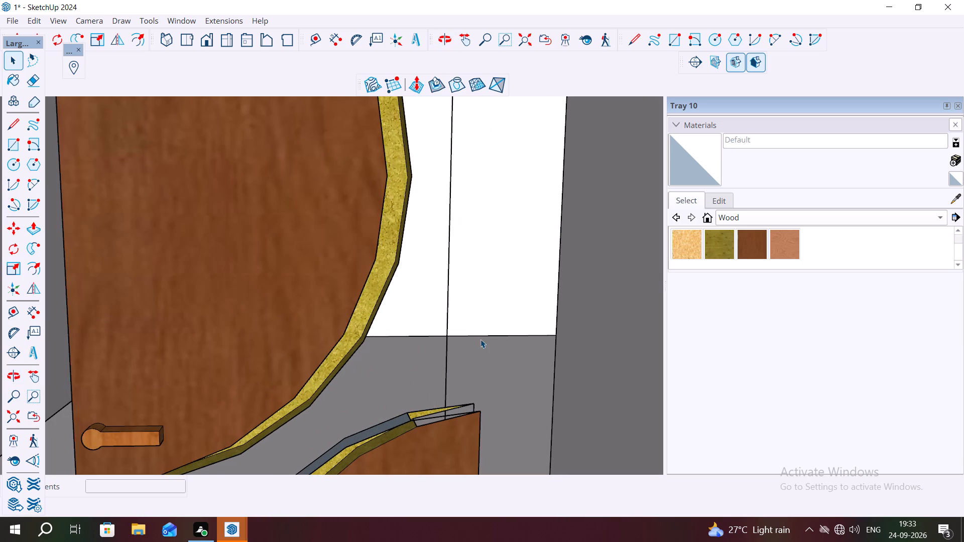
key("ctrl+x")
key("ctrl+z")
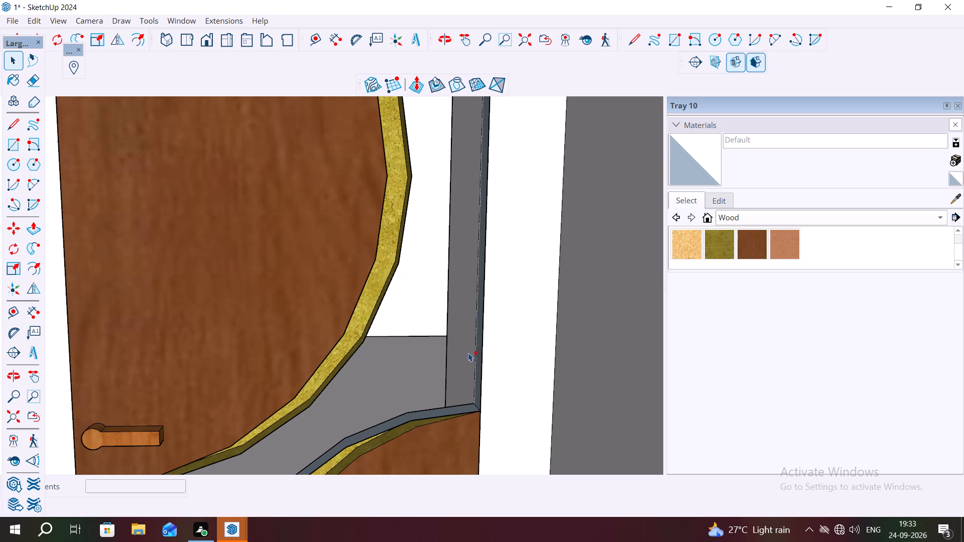
Undo the earlier entrance edits back to the fully wood-finished door, before the face around its semicircular panels was changed and the louvred gate was modelled.
key("ctrl+z")
key("ctrl+z")
key("ctrl+z")
key("ctrl+z")
key("ctrl+z")
scroll(449, 362, "down", 9)
key("z")
key("ctrl+z")
key("ctrl+z")
key("ctrl+z")
key("ctrl+z")
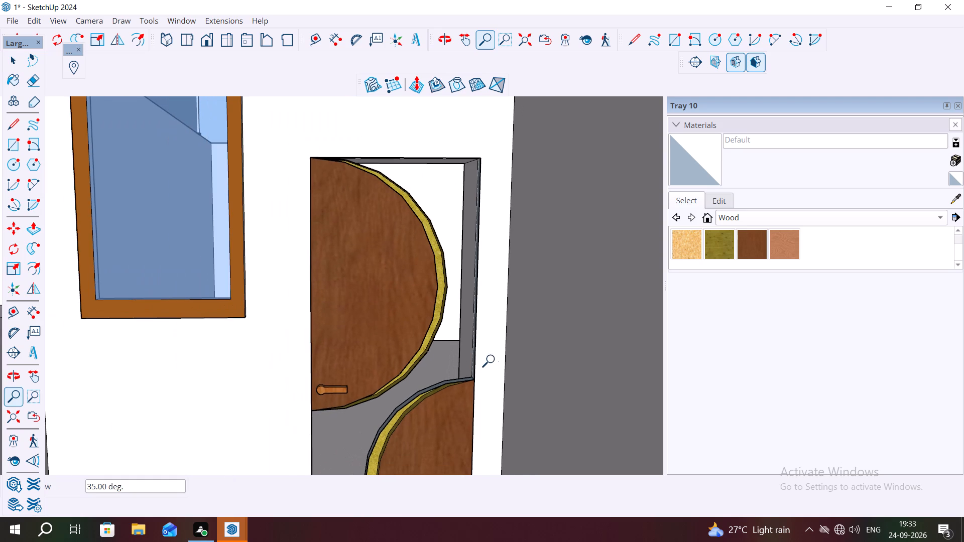
key("ctrl+z")
key("ctrl+z")
key("ctrl+z")
key("ctrl+z")
key("space")
key("ctrl+z")
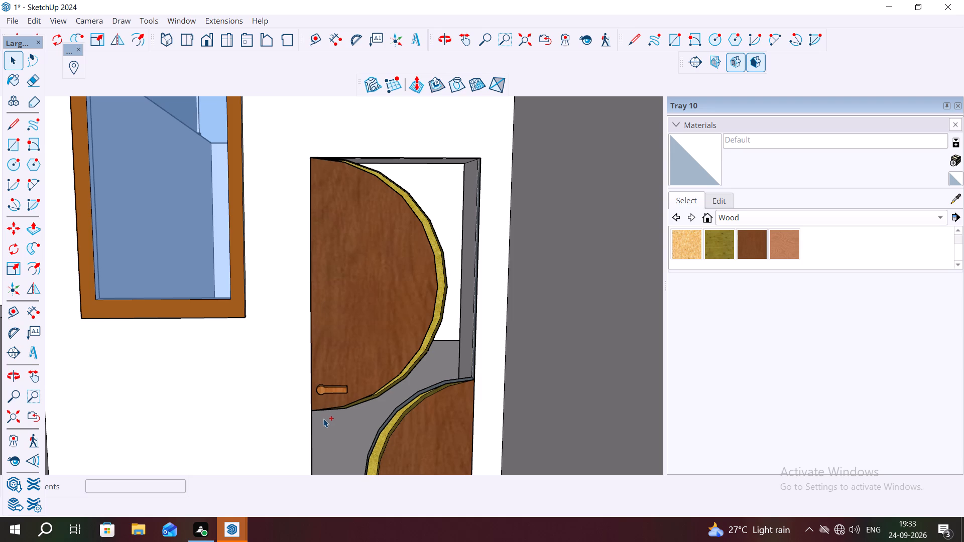
key("ctrl+z")
key("ctrl+z")
key("ctrl+z")
key("ctrl+z")
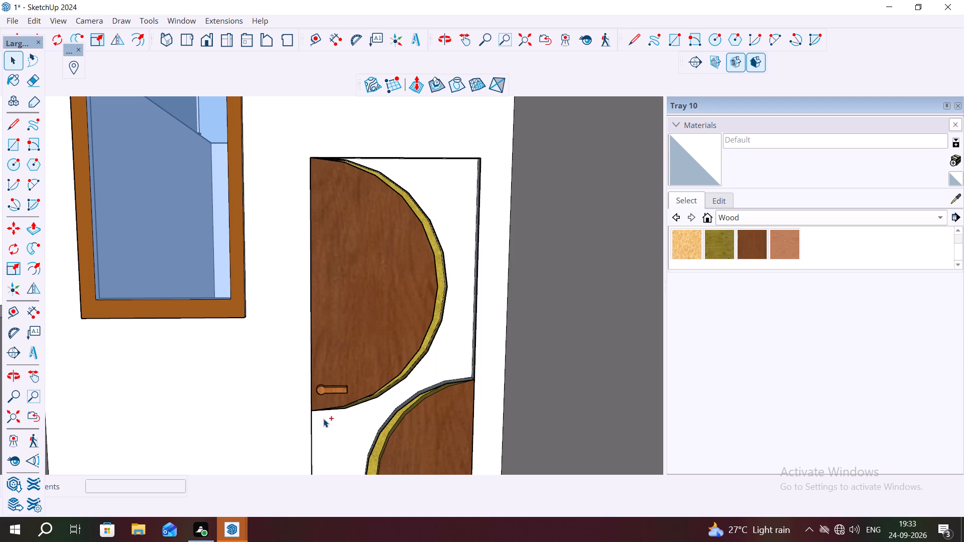
key("ctrl+z")
key("ctrl+z")
key("ctrl+z")
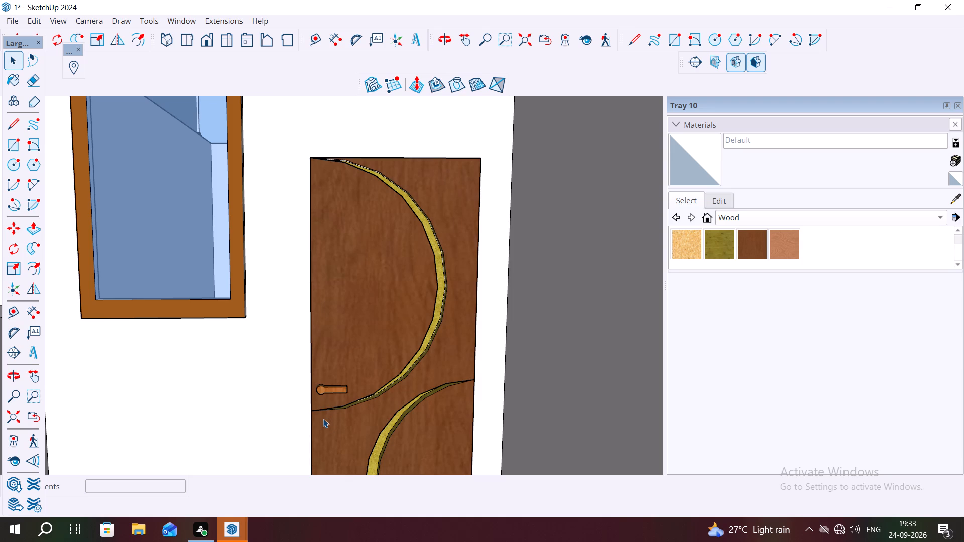
Draw a rectangle about 8' 5 1/4" by 5' across the front gate opening, between the two boundary wall ends.
scroll(412, 386, "down", 4)
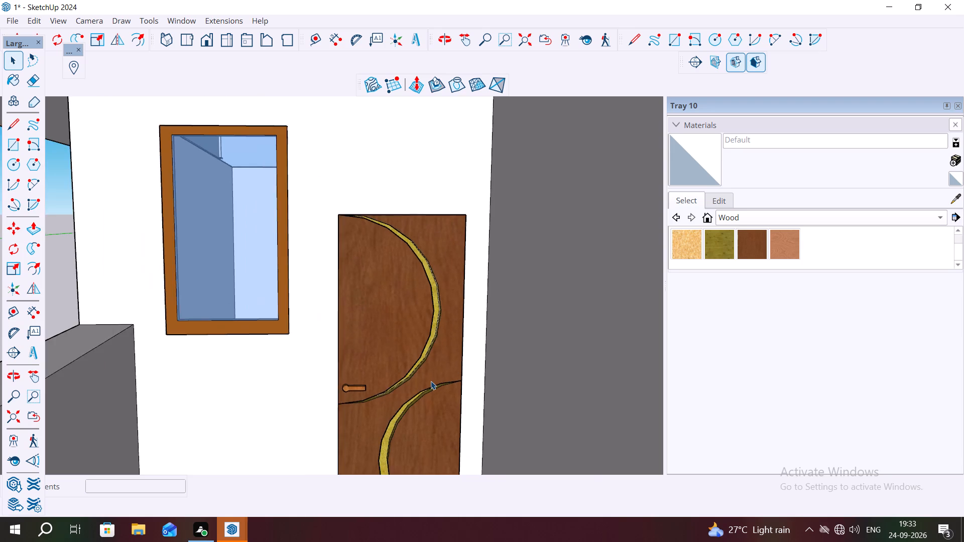
scroll(431, 381, "down", 2)
scroll(414, 311, "down", 6)
scroll(426, 270, "up", 1)
scroll(427, 270, "down", 1)
scroll(412, 397, "up", 6)
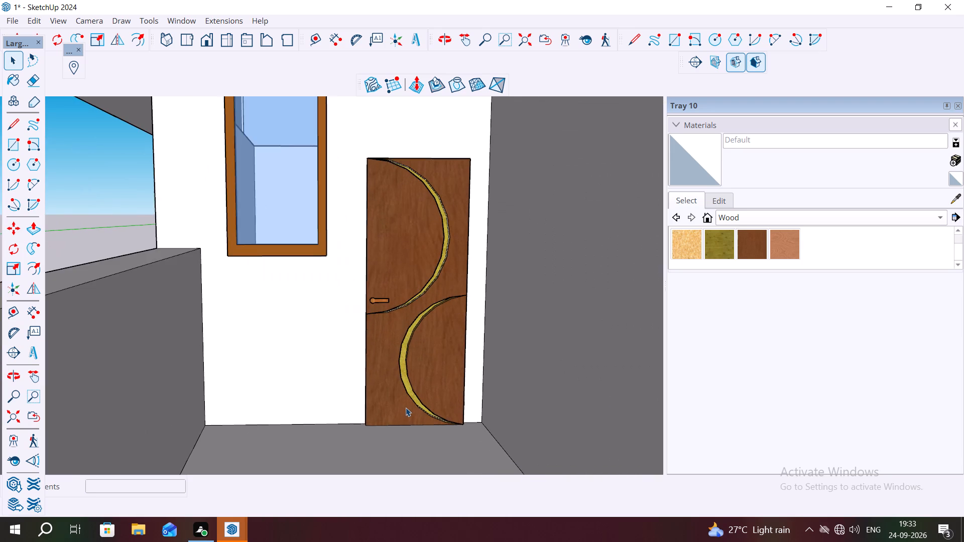
scroll(405, 415, "down", 9)
scroll(381, 340, "down", 6)
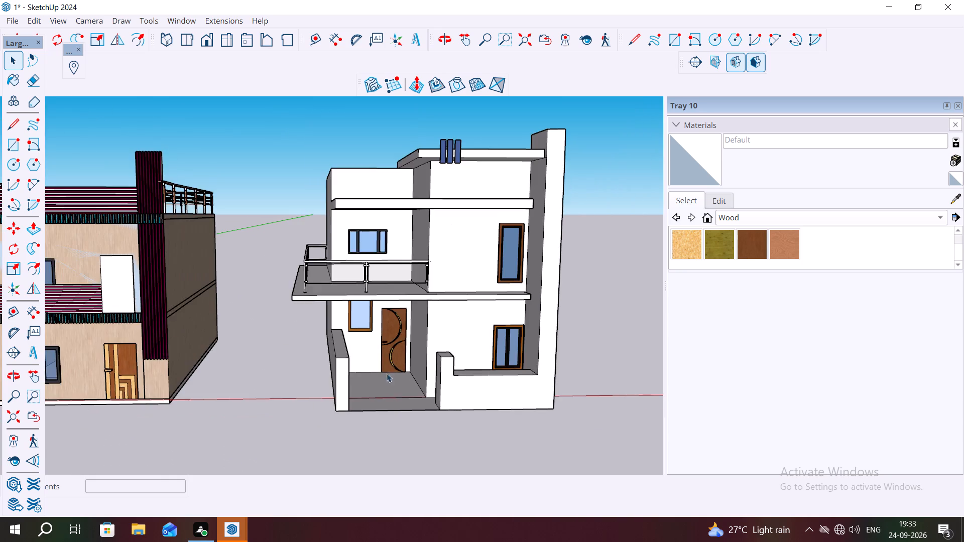
scroll(399, 435, "up", 7)
middle_click_drag(371, 445, 360, 398)
scroll(355, 391, "up", 3)
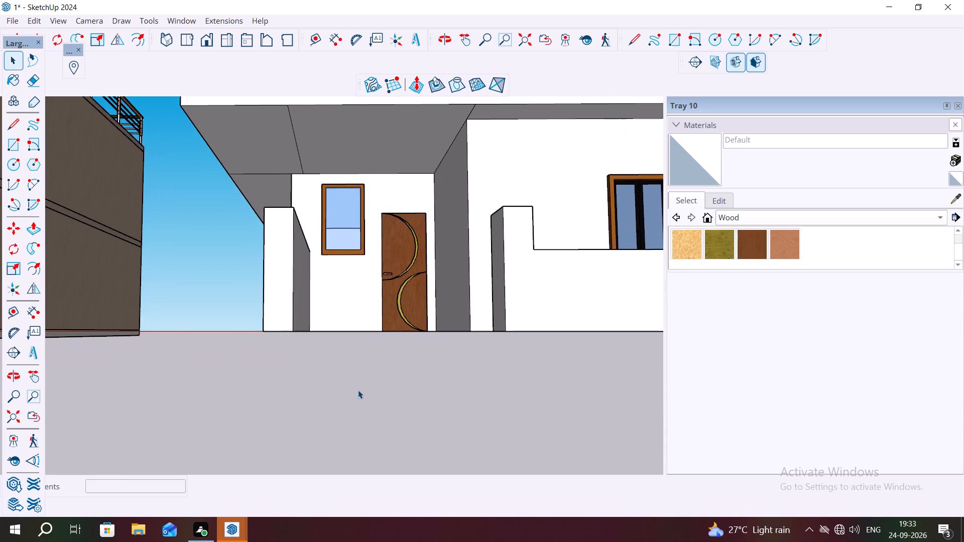
middle_click_drag(358, 390, 366, 451)
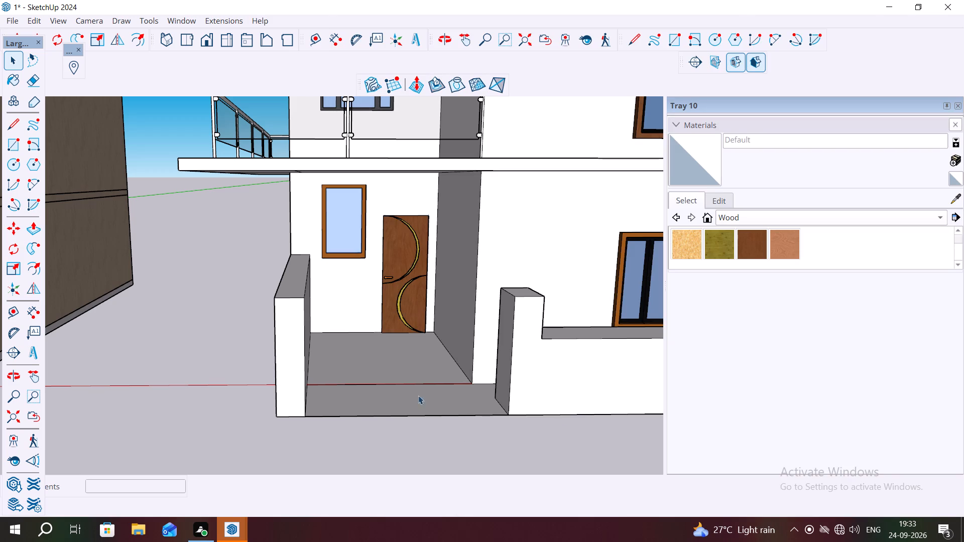
key("r")
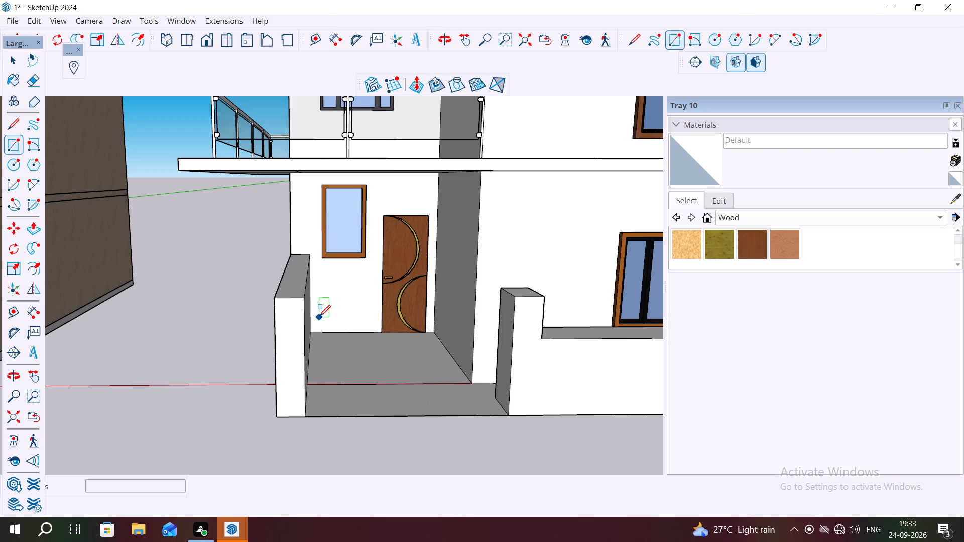
left_click(305, 298)
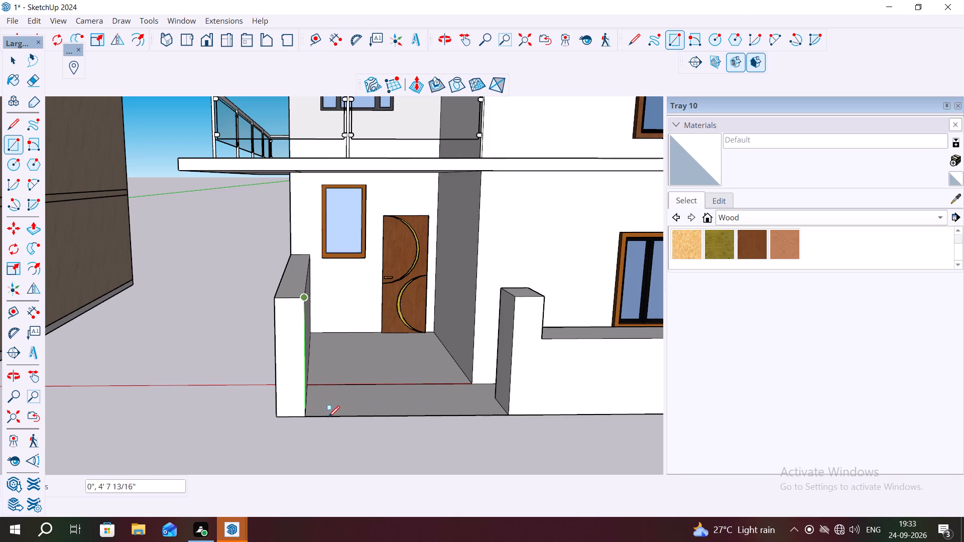
left_click(511, 414)
key("space")
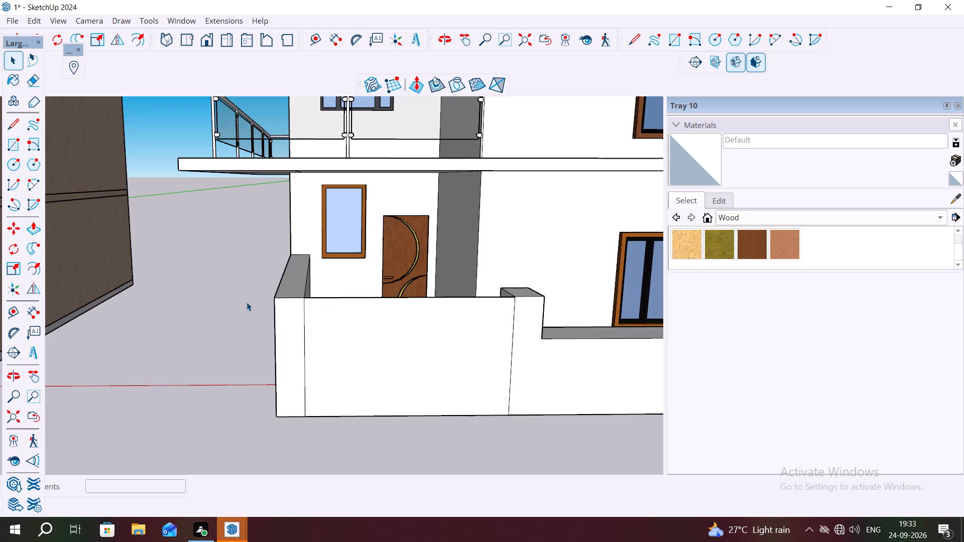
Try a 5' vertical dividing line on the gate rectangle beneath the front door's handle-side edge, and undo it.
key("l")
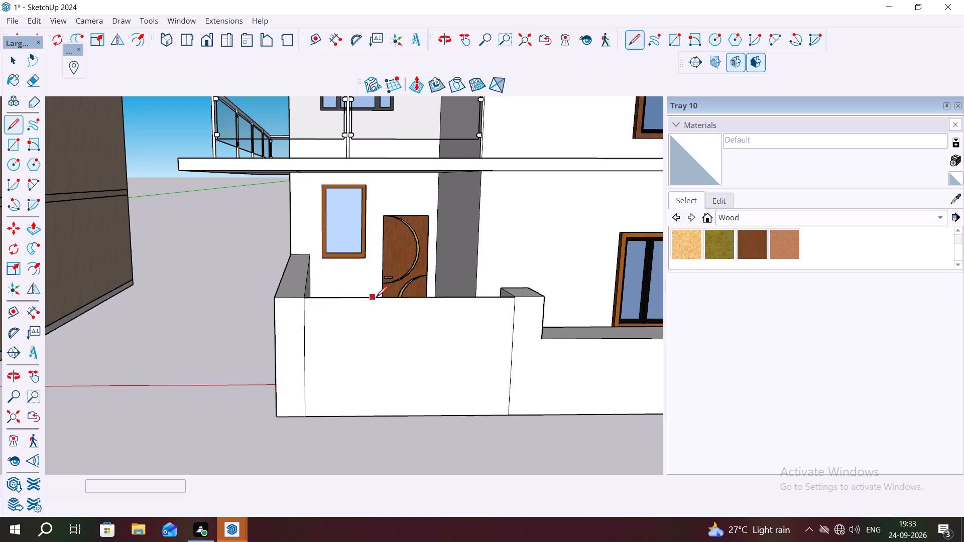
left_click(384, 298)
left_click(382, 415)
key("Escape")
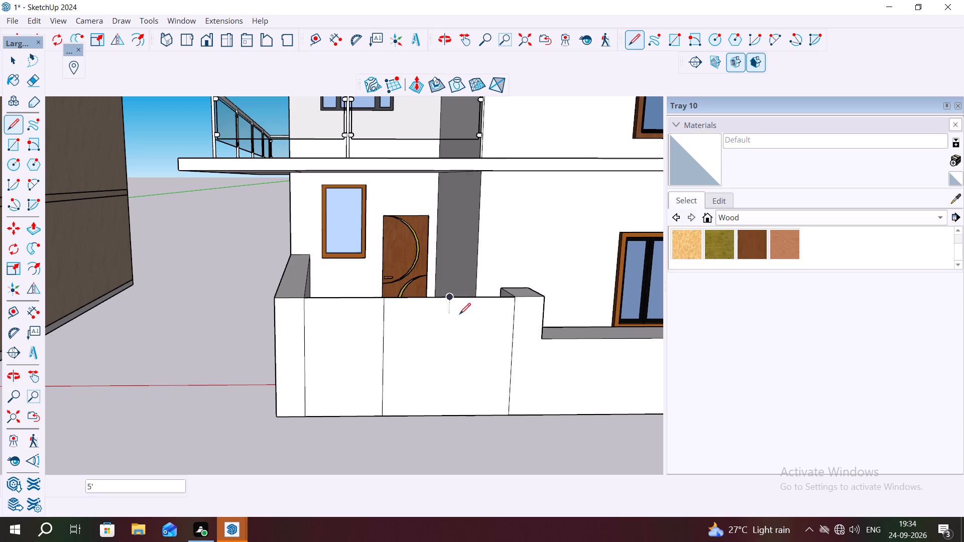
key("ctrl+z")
Draw two 5' vertical lines down the gate rectangle, dividing it into a wide, a middle and a narrow panel.
left_click(464, 299)
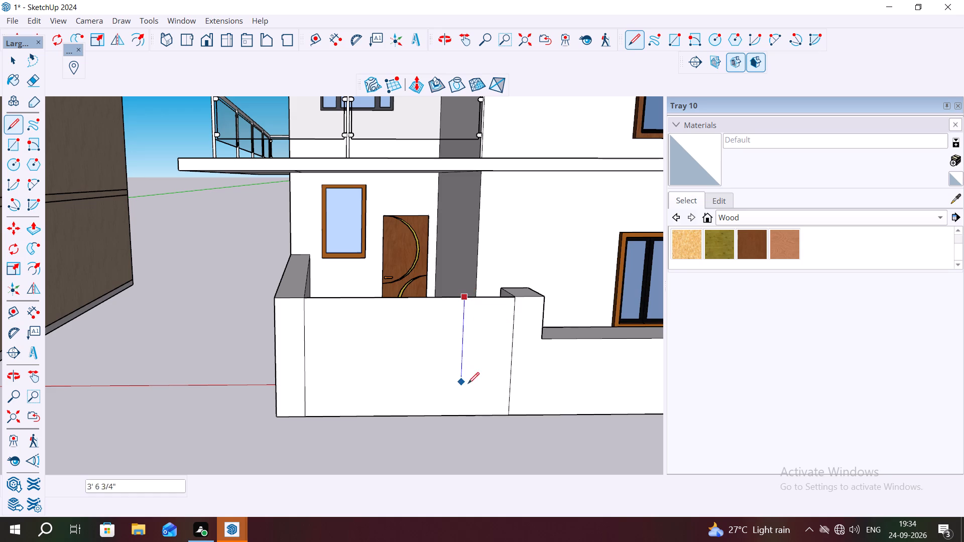
left_click(460, 418)
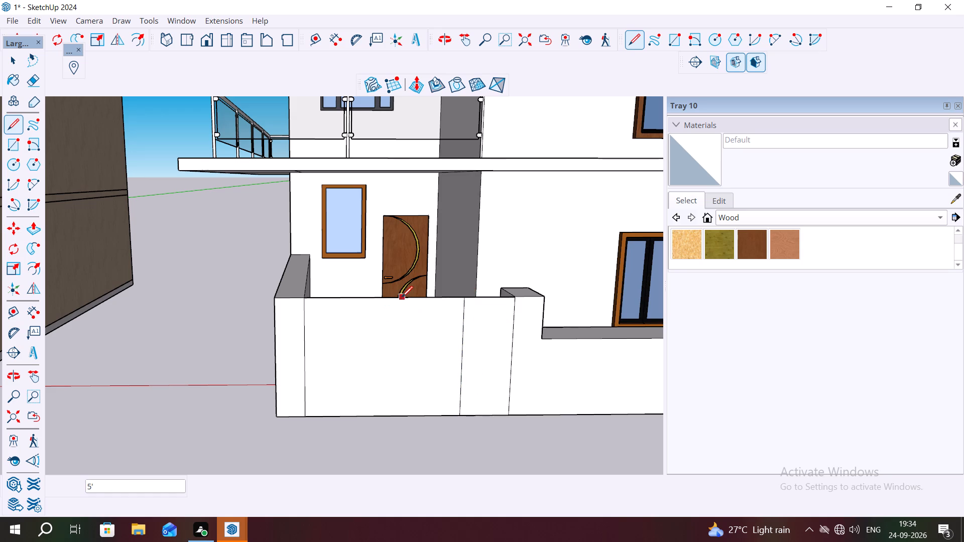
left_click(399, 300)
left_click(397, 419)
key("Escape")
key("space")
Offset the outline of the wide gate panel inward by about 3 3/8".
left_click(367, 371)
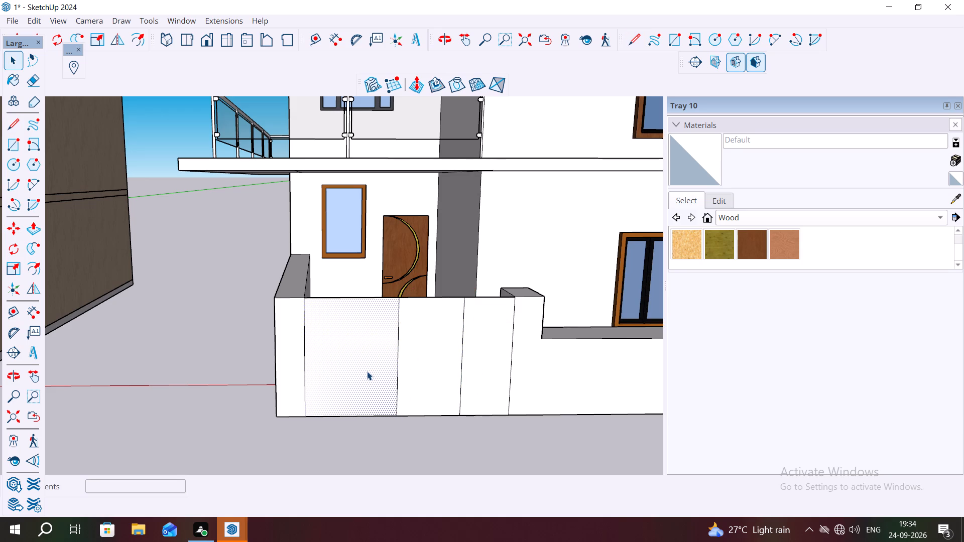
key("f")
left_click(360, 365)
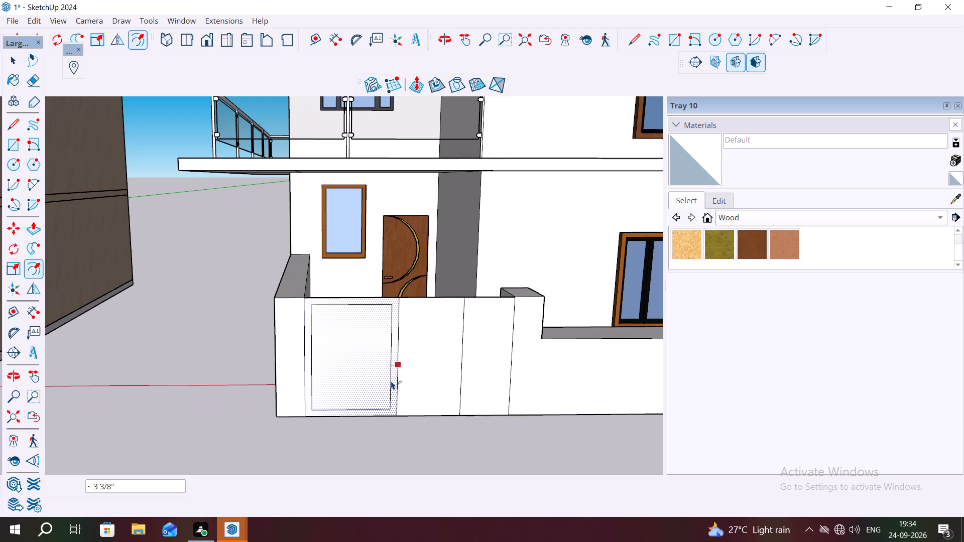
left_click(391, 381)
key("space")
Offset the middle gate panel's outline inward to leave a border similar to the wide panel's, undoing the overly deep first offset.
left_click(429, 369)
double_click(429, 368)
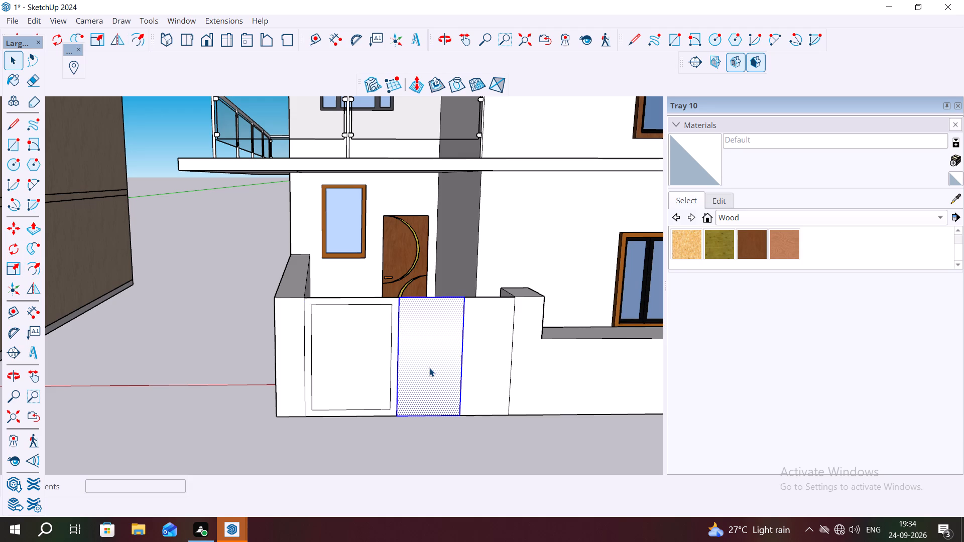
key("f")
left_click(429, 368)
double_click(429, 368)
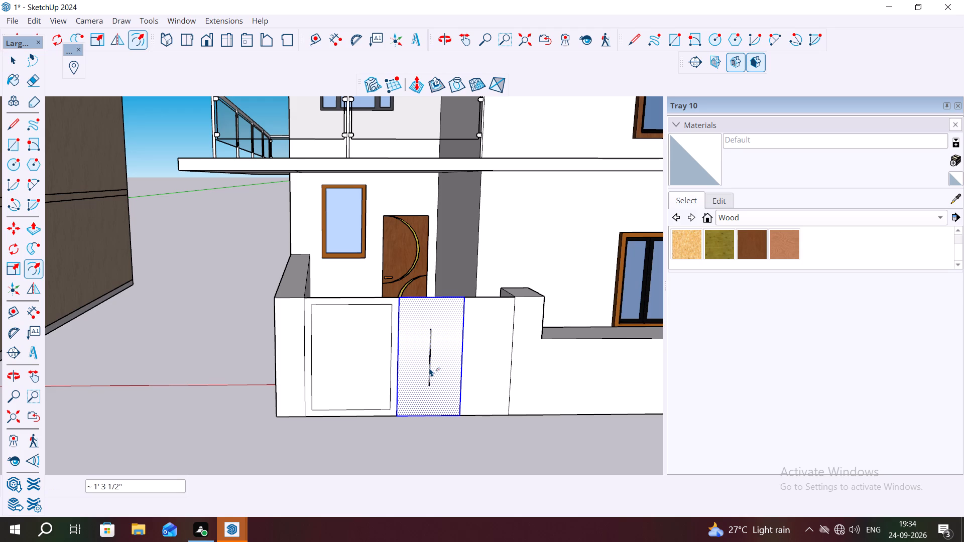
key("ctrl+z")
key("ctrl+z")
left_click(407, 364)
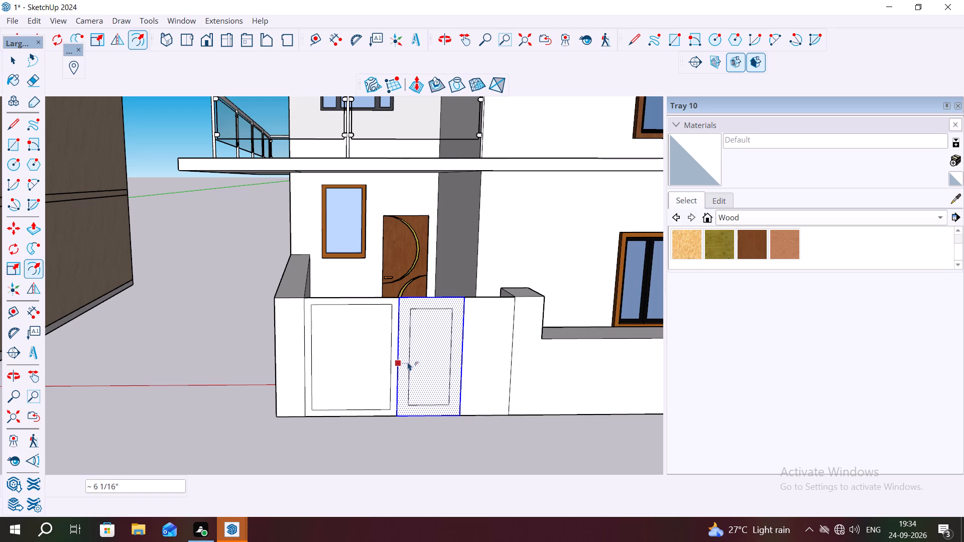
left_click(406, 358)
key("space")
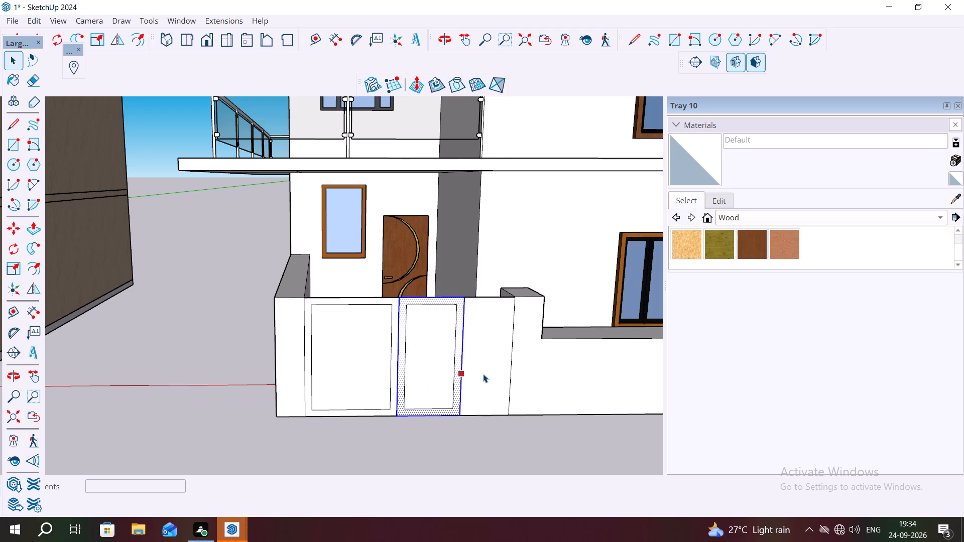
Repeat the same inward offset on the narrow gate panel's outline.
left_click(483, 369)
key("f")
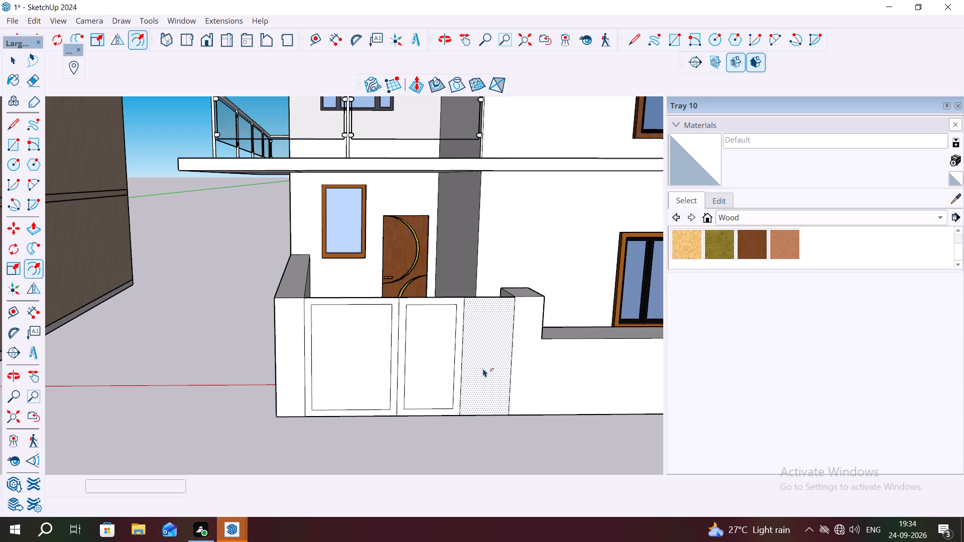
double_click(483, 368)
key("Escape")
key("space")
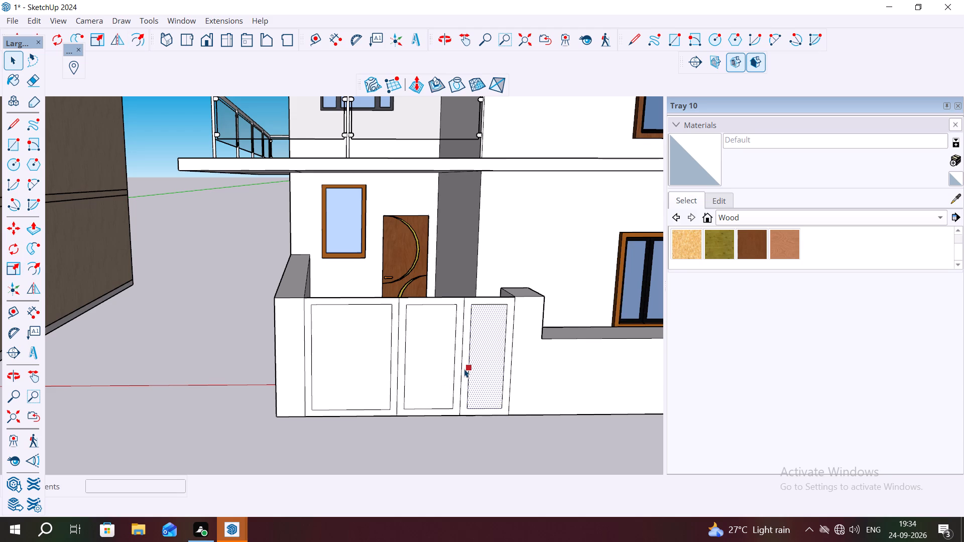
key("Escape")
Draw a thin rectangular strip about 2 1/8" by 3' 2 3/4" along the top inside the wide gate panel's border.
scroll(396, 311, "up", 1)
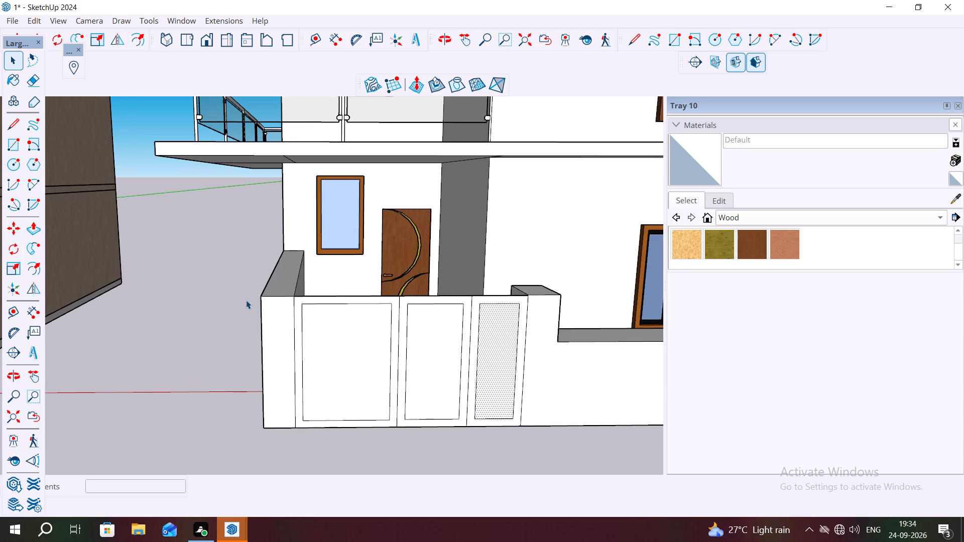
key("r")
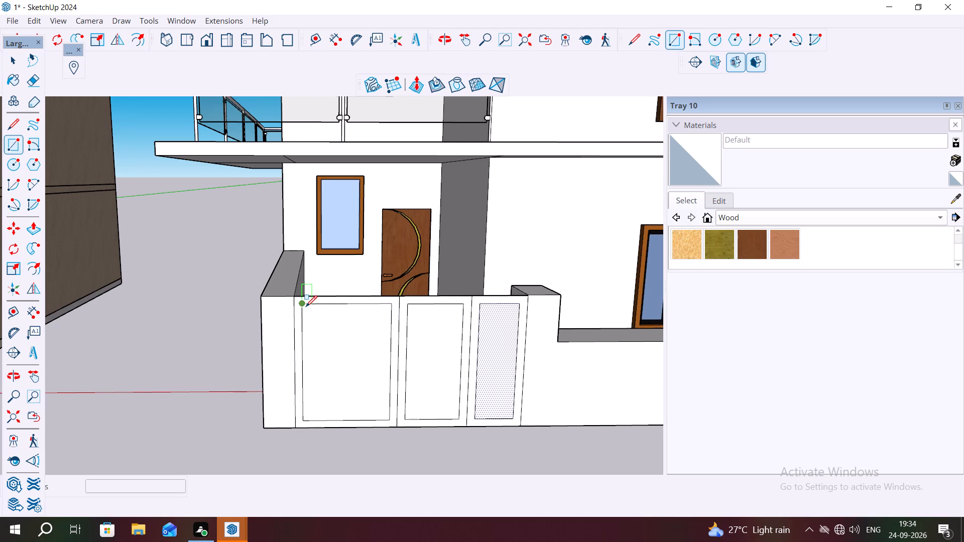
left_click(305, 306)
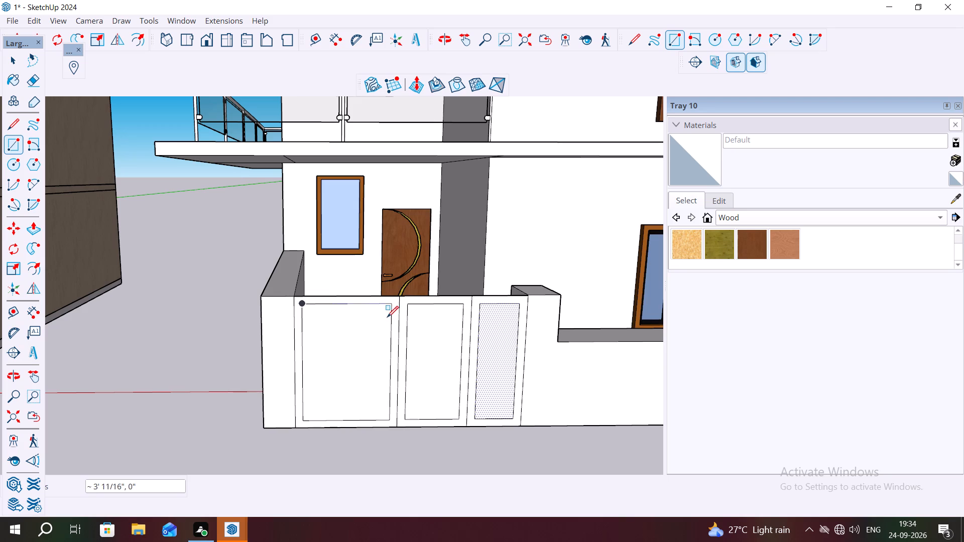
scroll(387, 313, "up", 5)
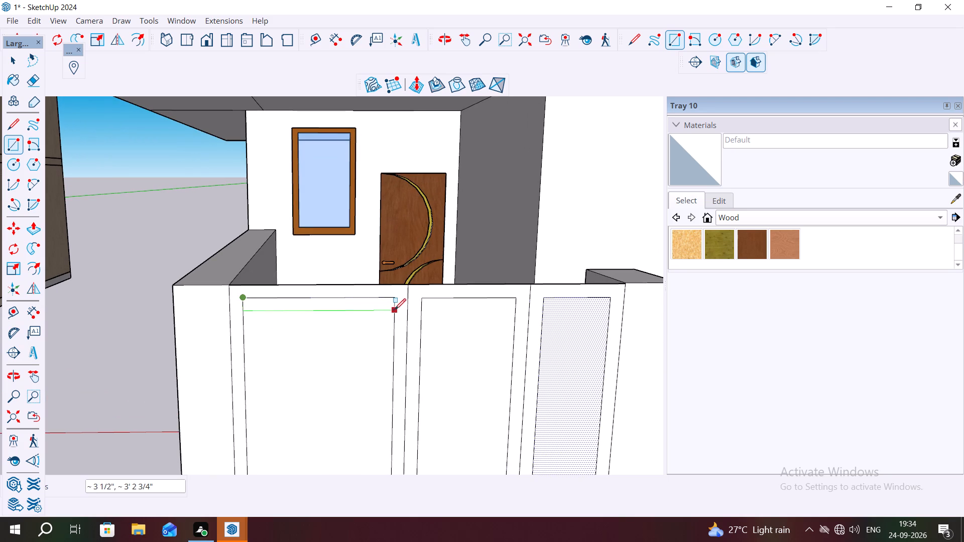
left_click(394, 306)
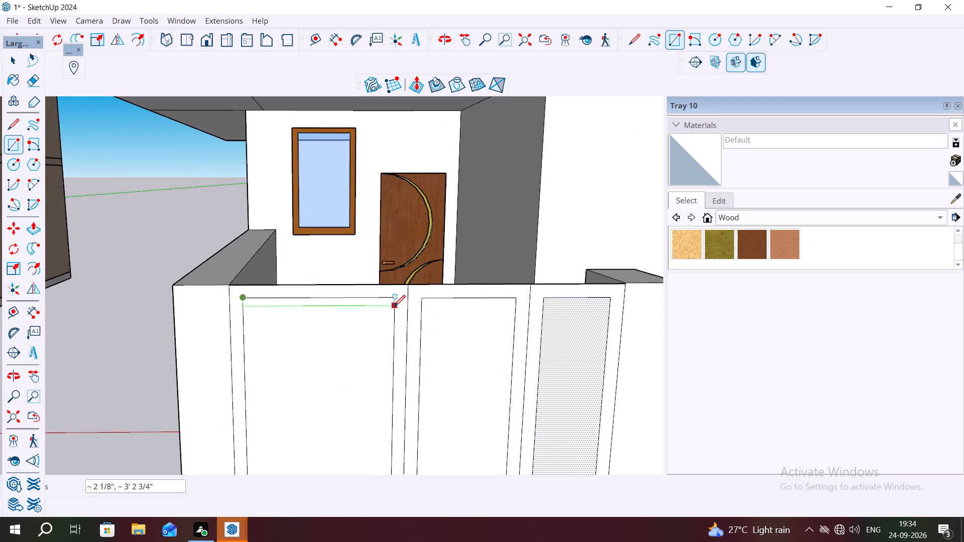
scroll(355, 239, "down", 8)
key("space")
Copy the thin strip about 4' 3 1/8" straight down to the bottom of the wide panel's inner frame.
double_click(359, 249)
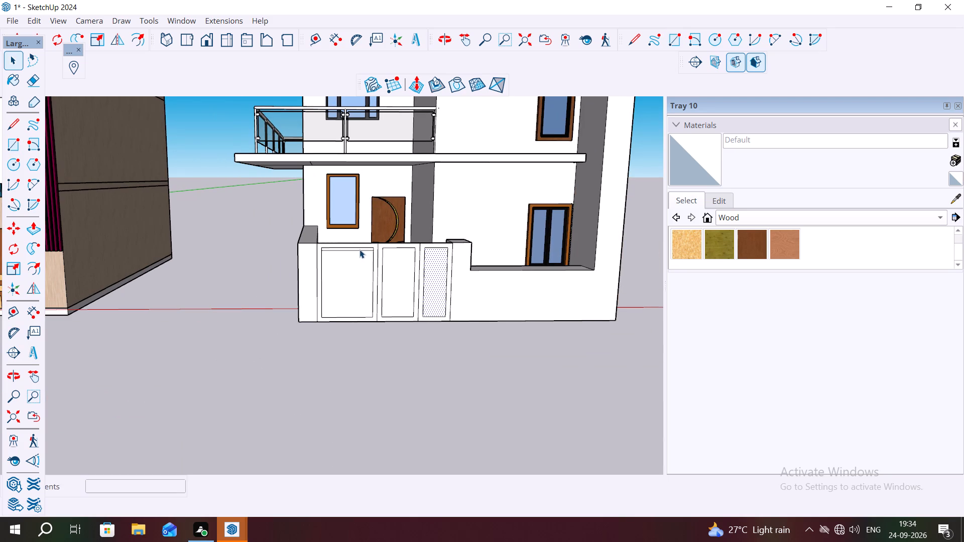
double_click(366, 246)
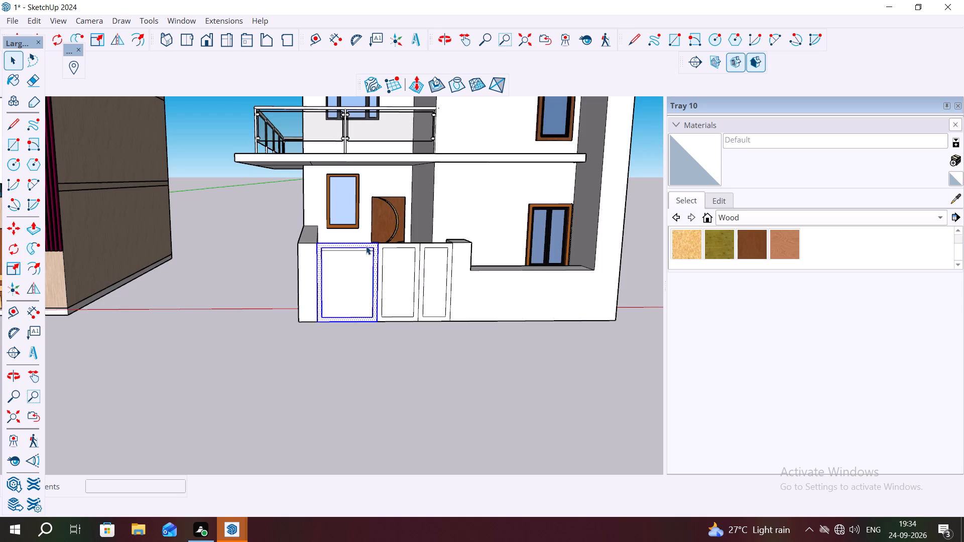
scroll(365, 247, "up", 5)
middle_click_drag(381, 233, 387, 261)
key("space")
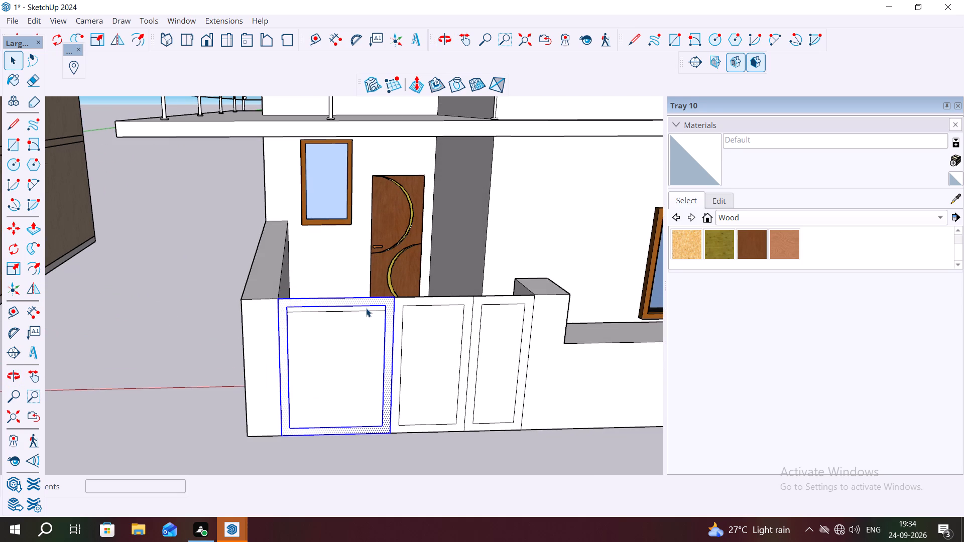
left_click(366, 308)
left_click(366, 308)
left_click(366, 308)
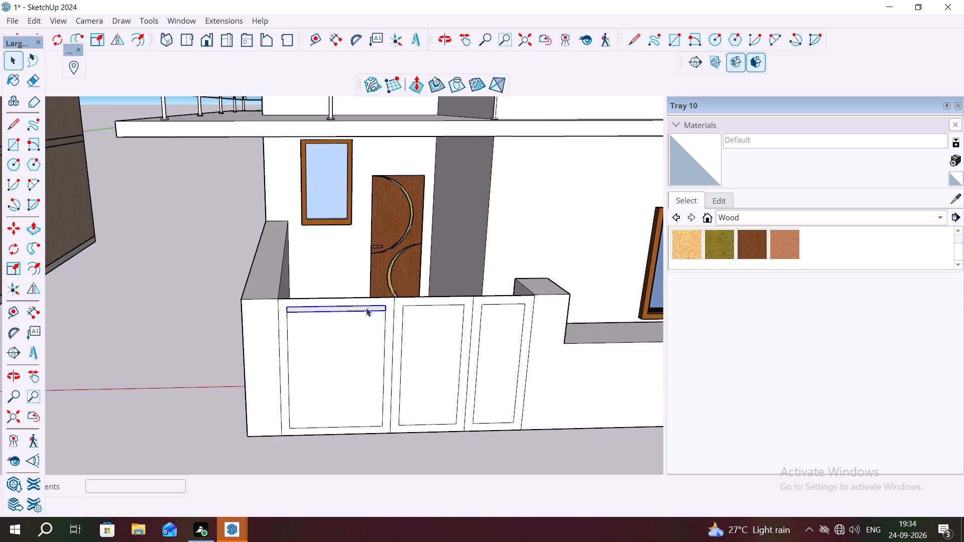
key("m")
left_click(386, 311)
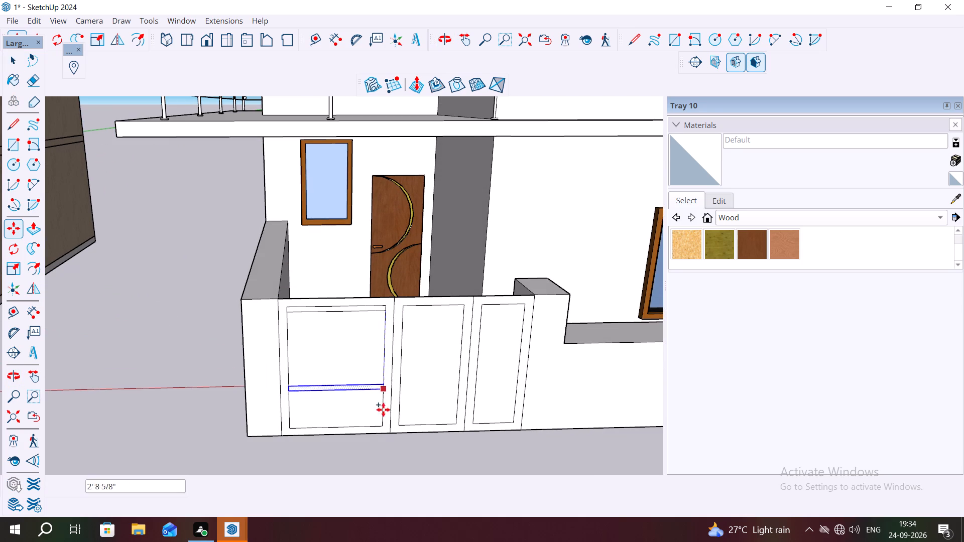
left_click(383, 424)
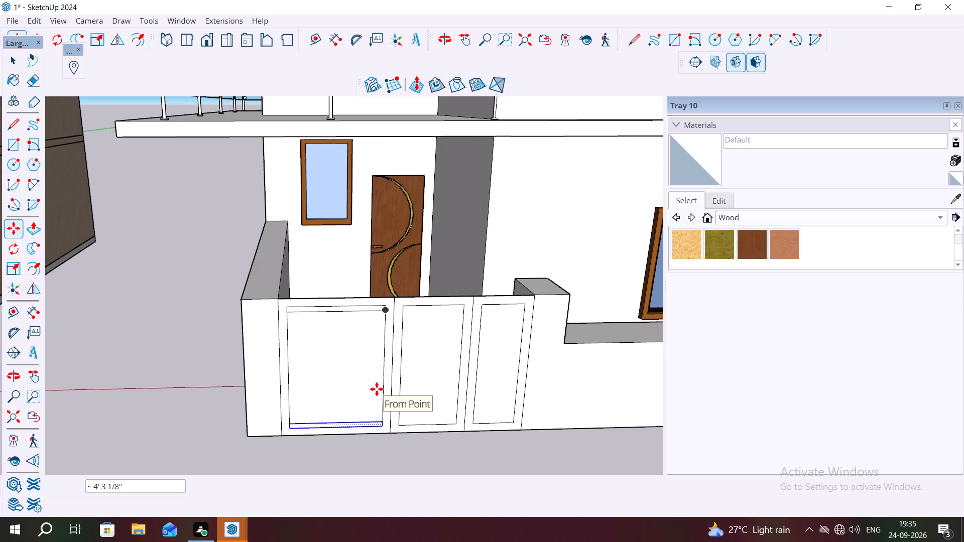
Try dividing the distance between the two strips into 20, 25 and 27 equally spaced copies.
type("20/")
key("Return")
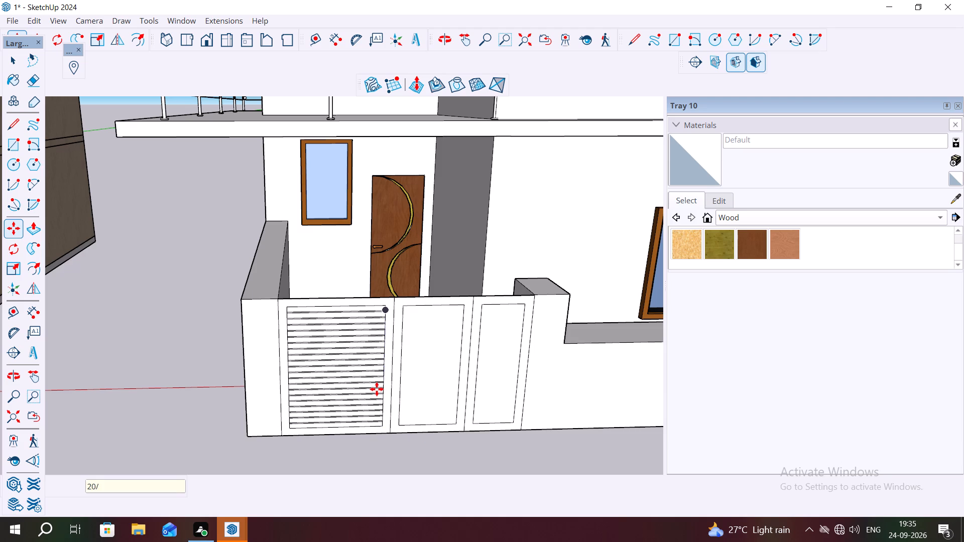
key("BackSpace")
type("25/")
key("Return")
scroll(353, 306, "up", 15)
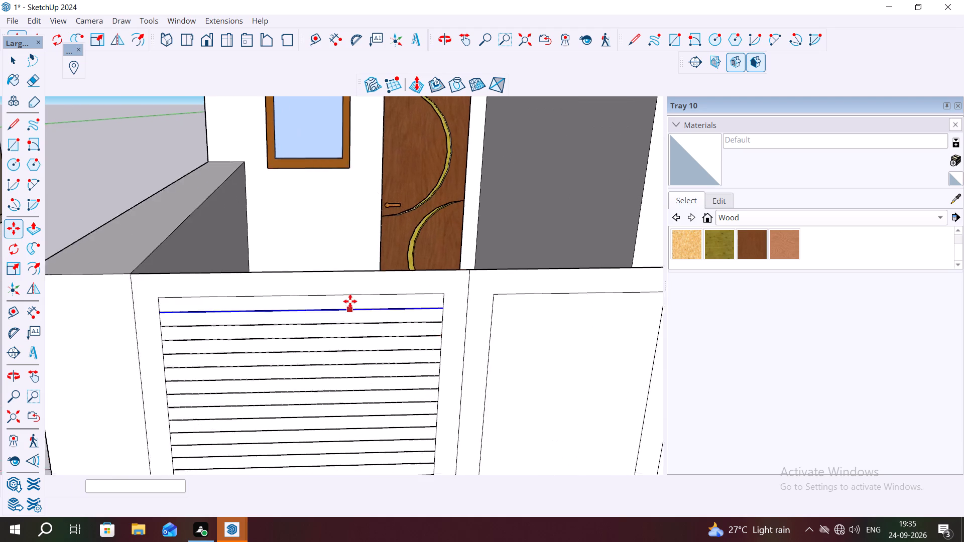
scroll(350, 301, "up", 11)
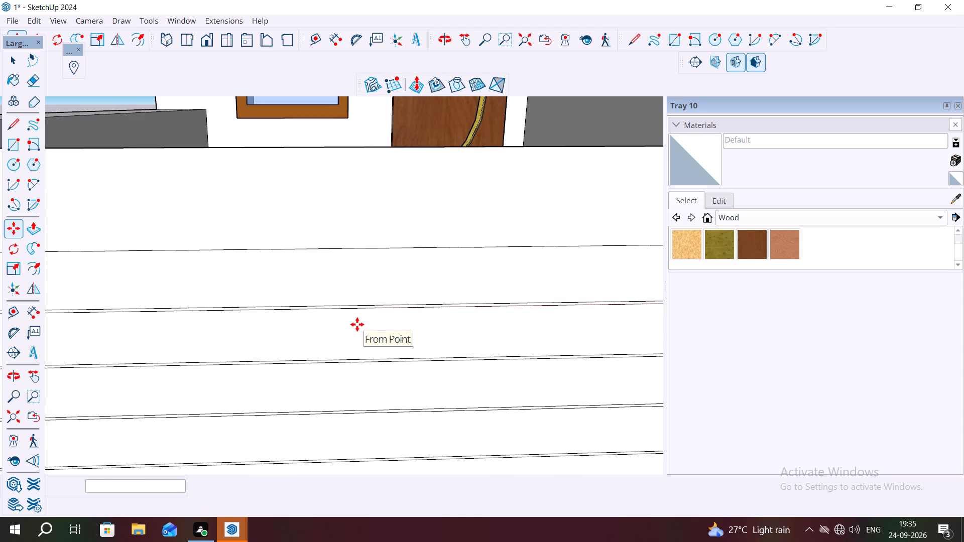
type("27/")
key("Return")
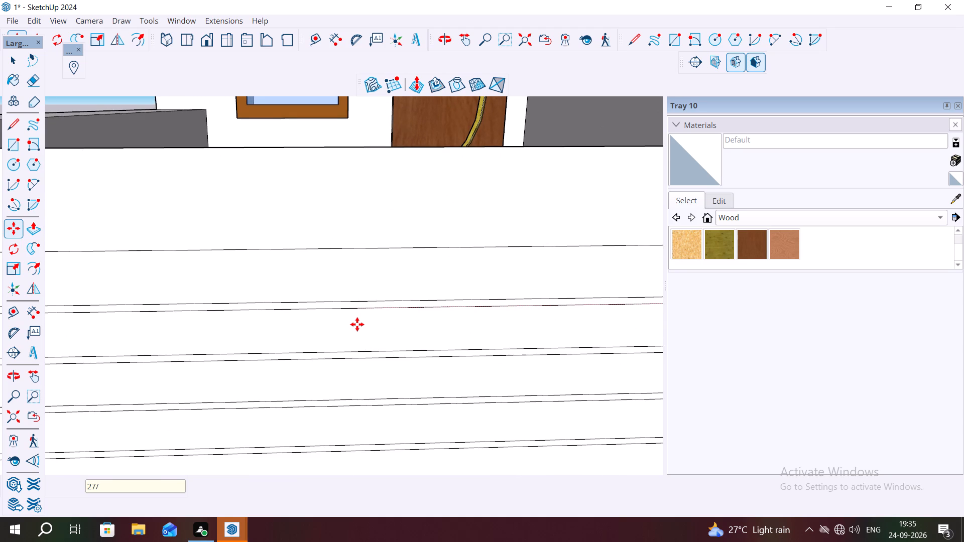
Set the strip array in the wide gate panel to 24 equal divisions between the top and bottom strips.
key("BackSpace")
type("24/")
key("Return")
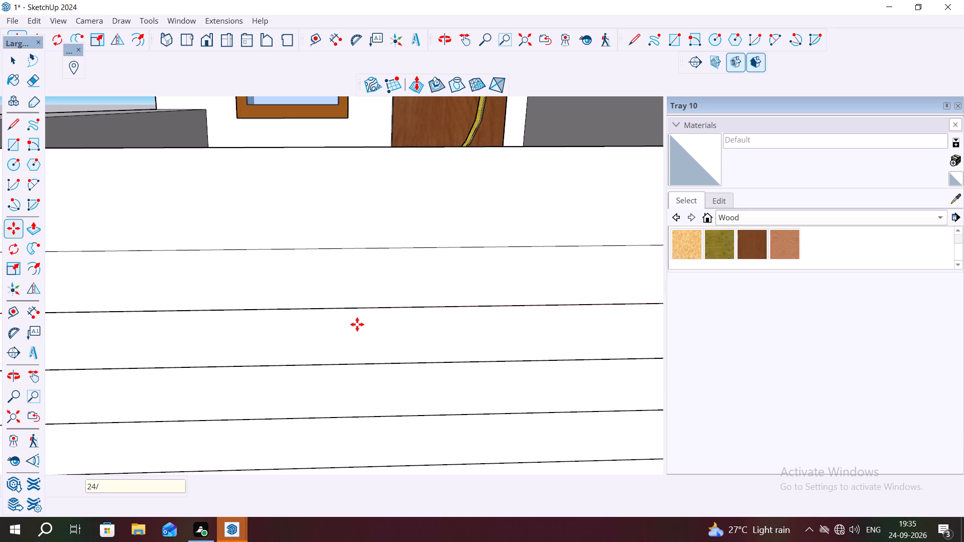
key("Escape")
scroll(377, 313, "down", 6)
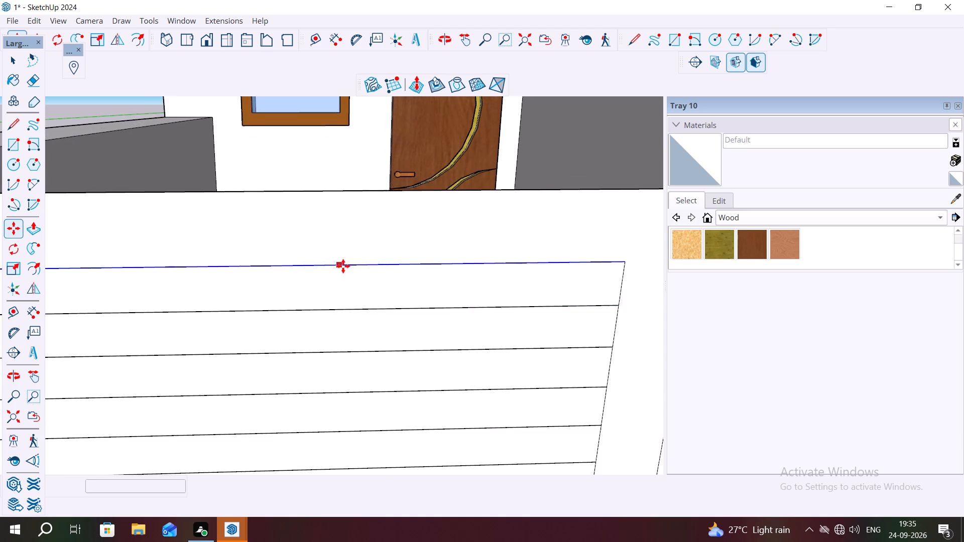
scroll(343, 266, "down", 7)
scroll(465, 308, "up", 2)
key("space")
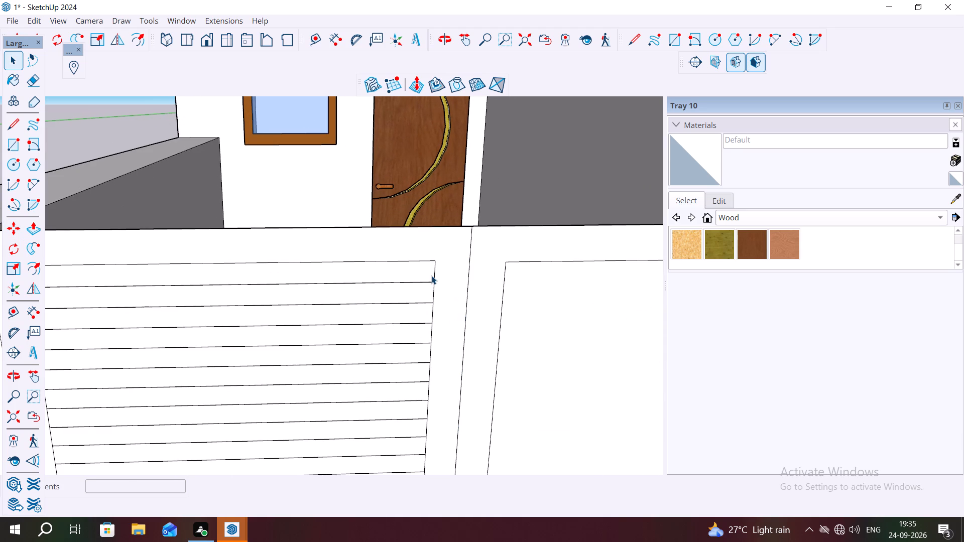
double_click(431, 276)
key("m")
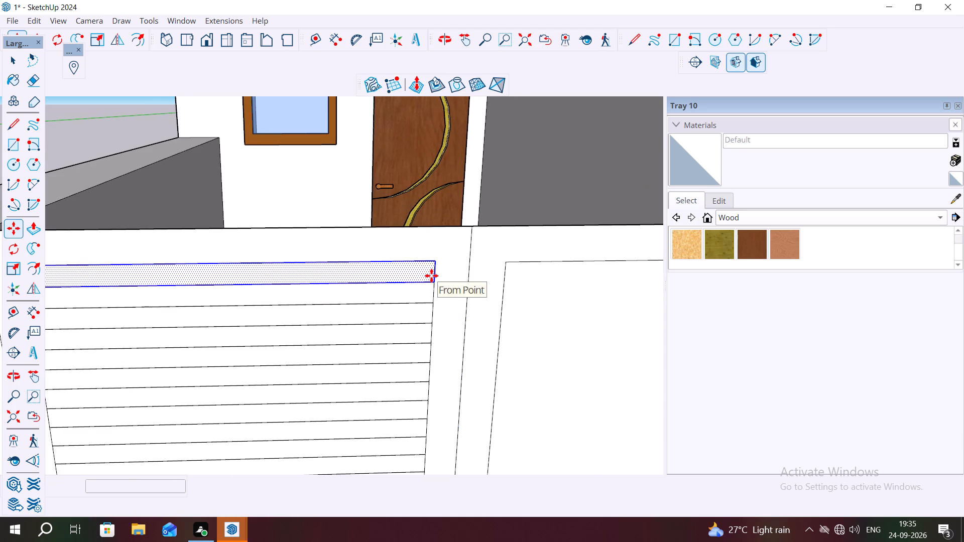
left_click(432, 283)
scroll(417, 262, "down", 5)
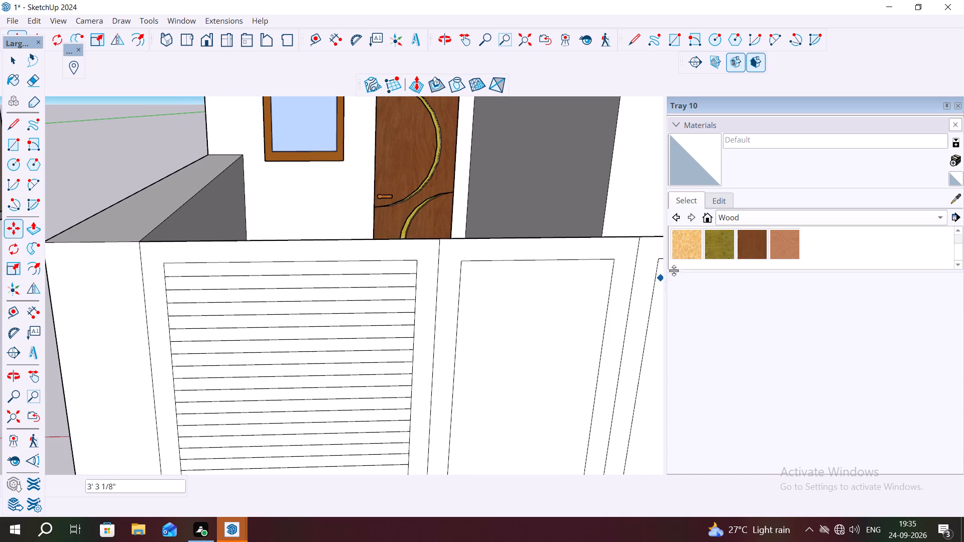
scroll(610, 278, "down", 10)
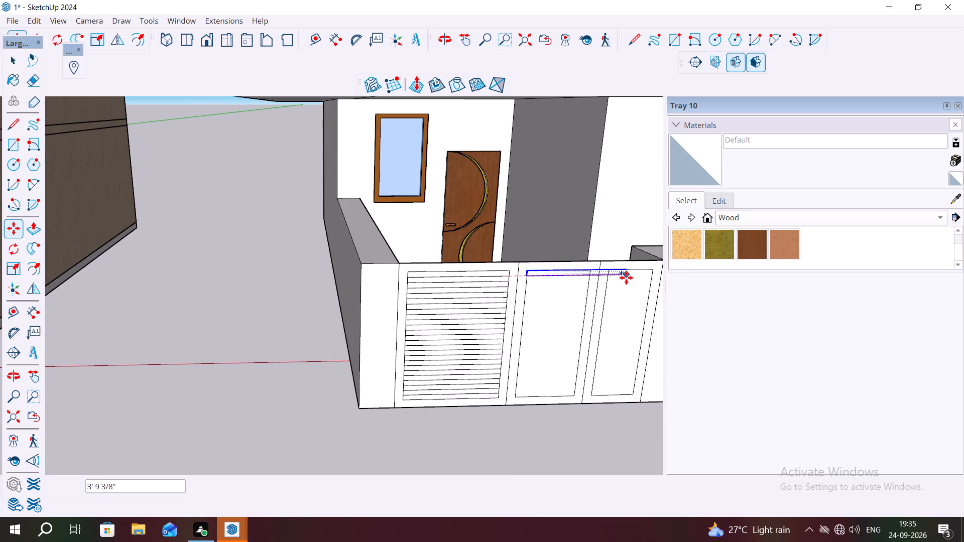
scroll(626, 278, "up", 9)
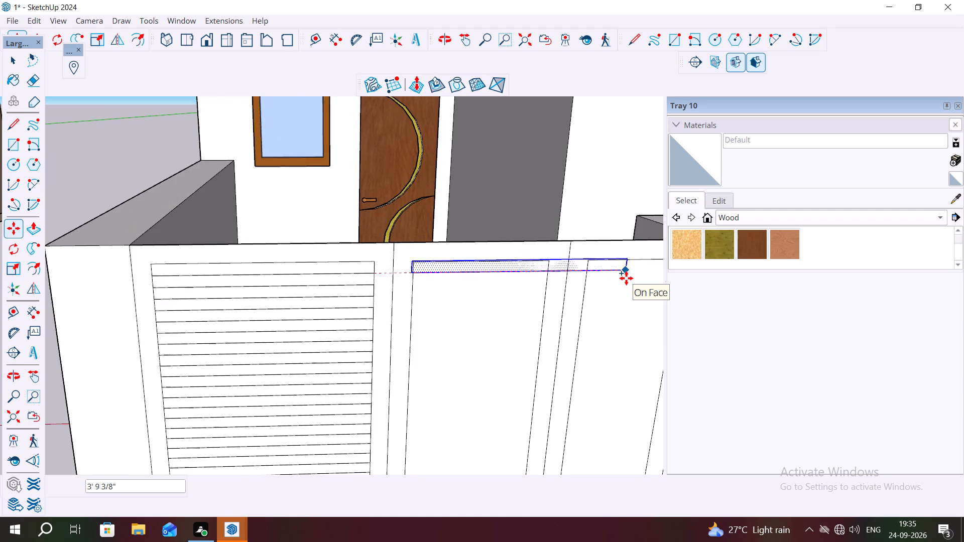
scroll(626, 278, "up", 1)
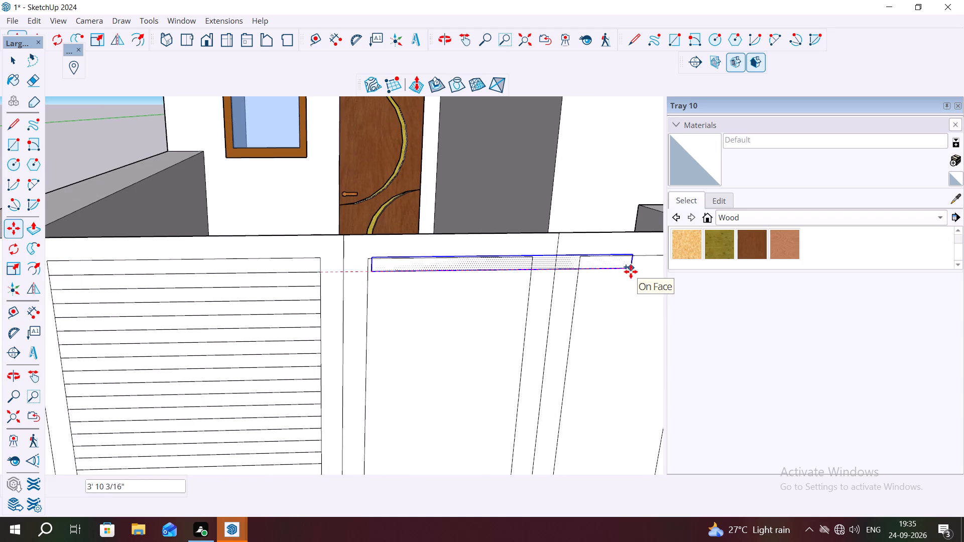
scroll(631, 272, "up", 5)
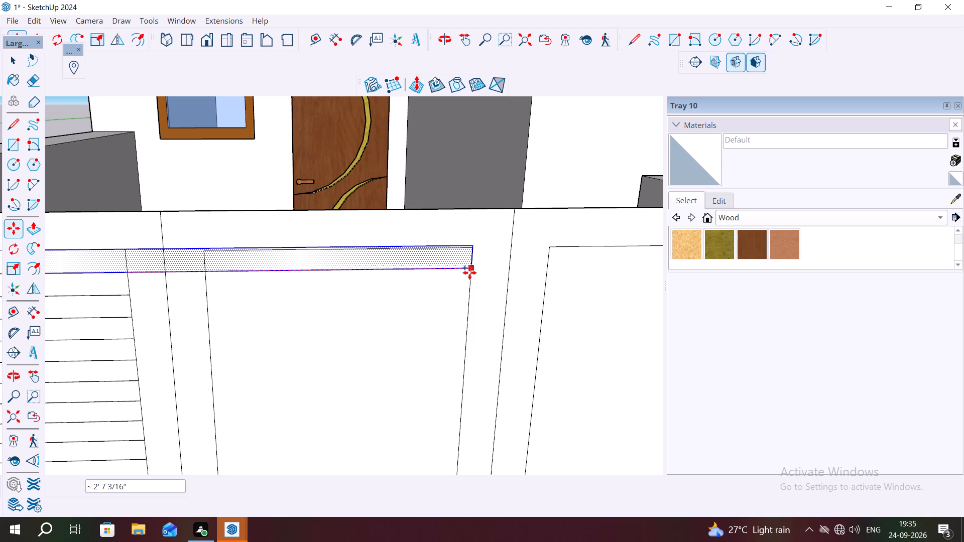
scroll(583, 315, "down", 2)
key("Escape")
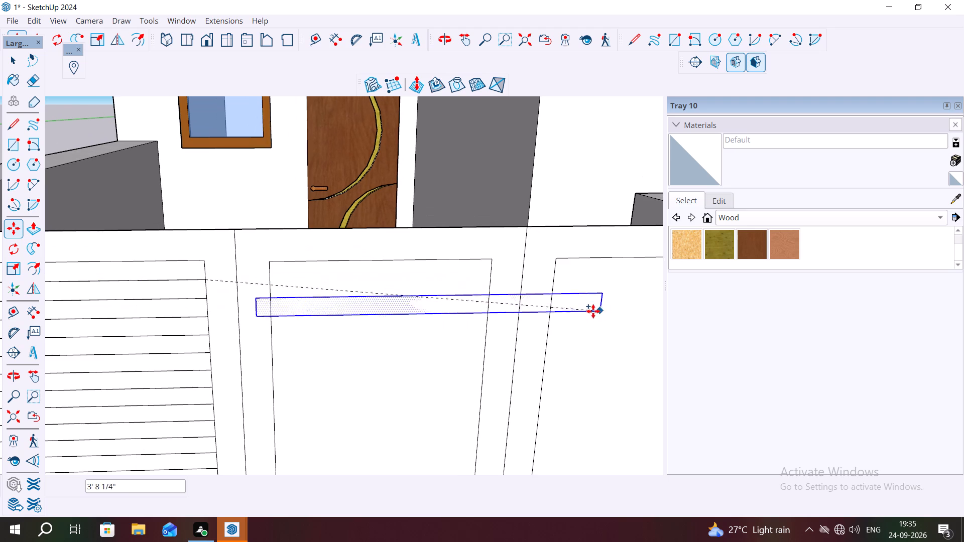
Copy the wide gate panel's top strip about 3' 9 5/8" across to the top inner corner of the middle panel's frame.
scroll(239, 277, "down", 2)
key("space")
double_click(203, 275)
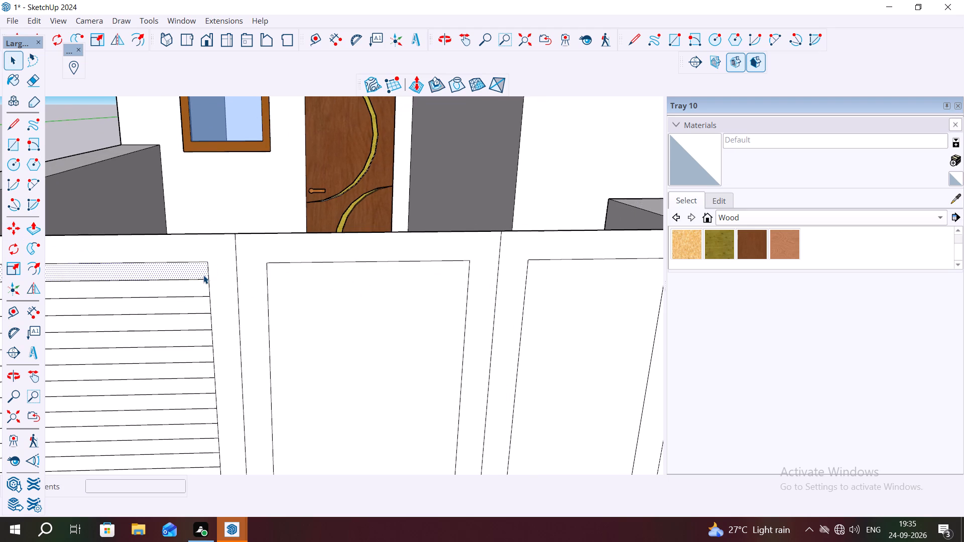
scroll(512, 286, "down", 6)
key("m")
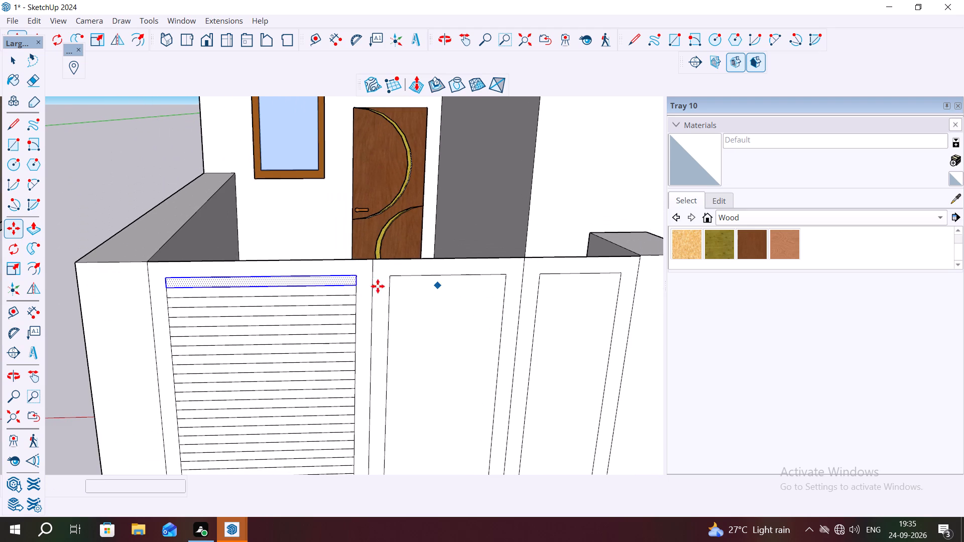
left_click(164, 277)
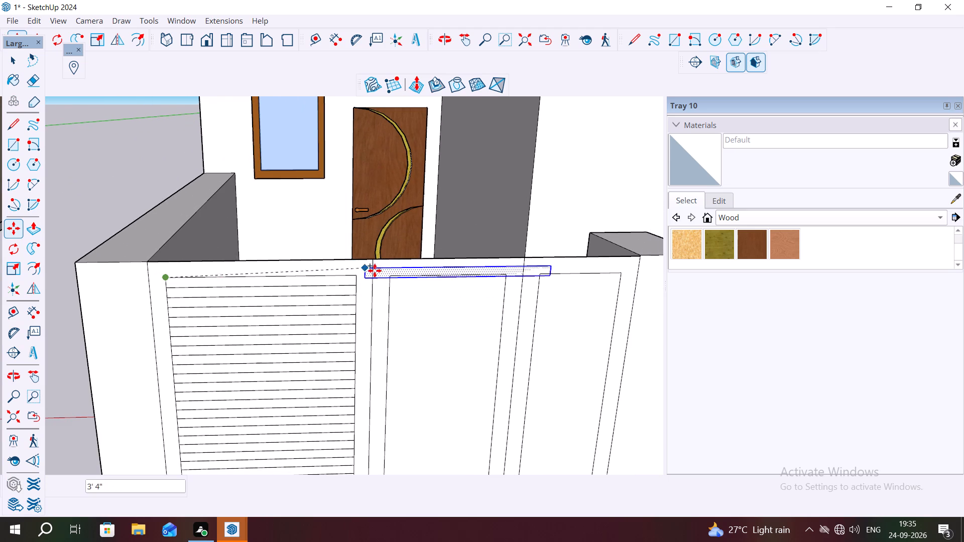
left_click(391, 276)
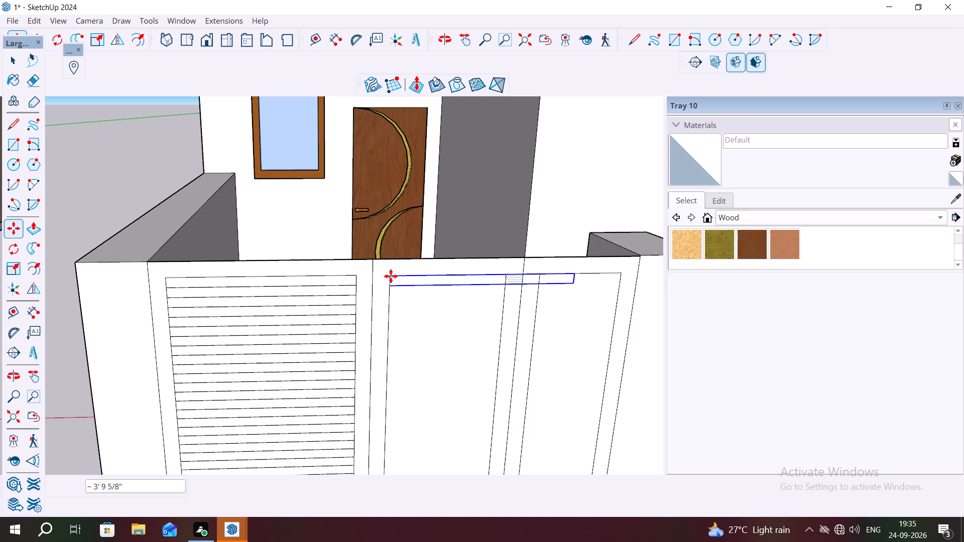
key("space")
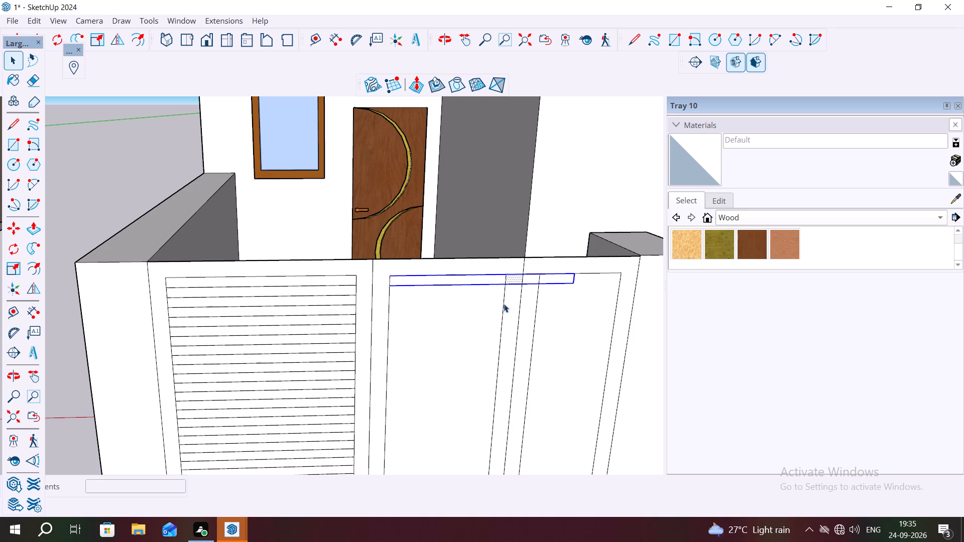
left_click(472, 307)
Delete the copied strip's excess horizontal edges that extend past the middle panel's inner frame into the border and narrow panel.
left_click(514, 283)
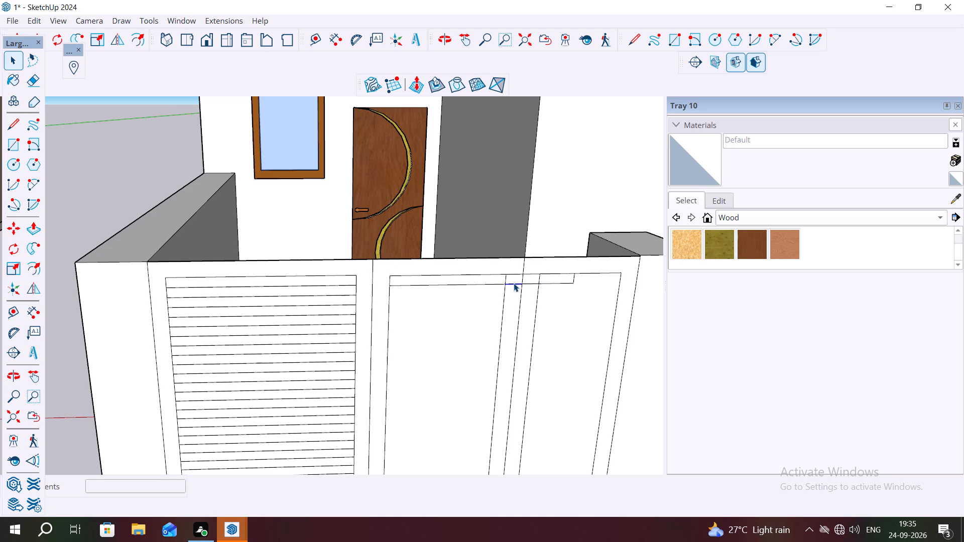
key("Delete")
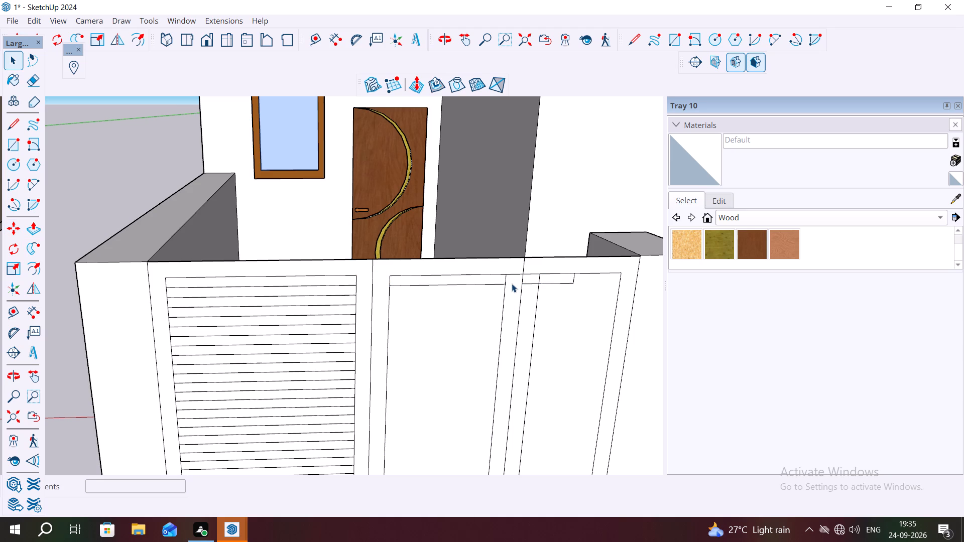
left_click(513, 272)
left_click(515, 273)
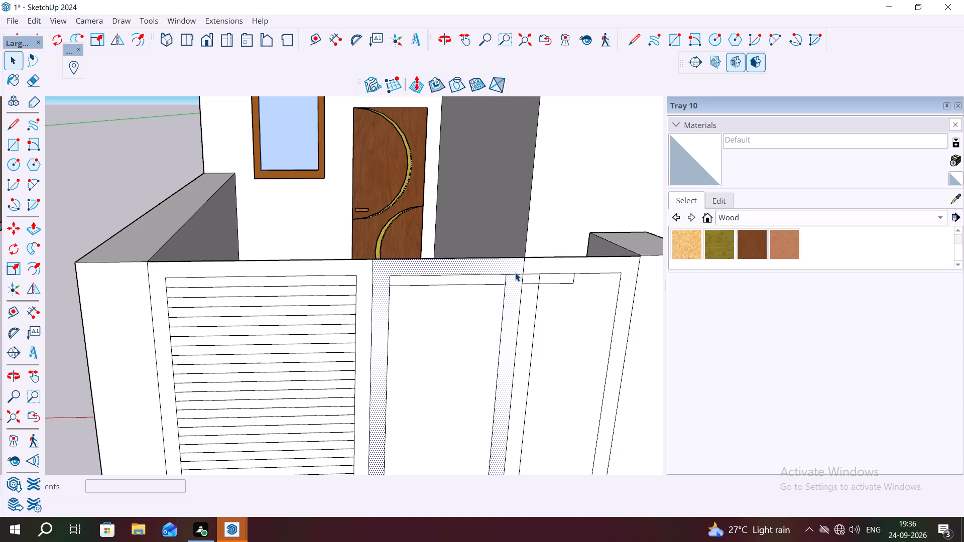
key("Delete")
left_click(529, 282)
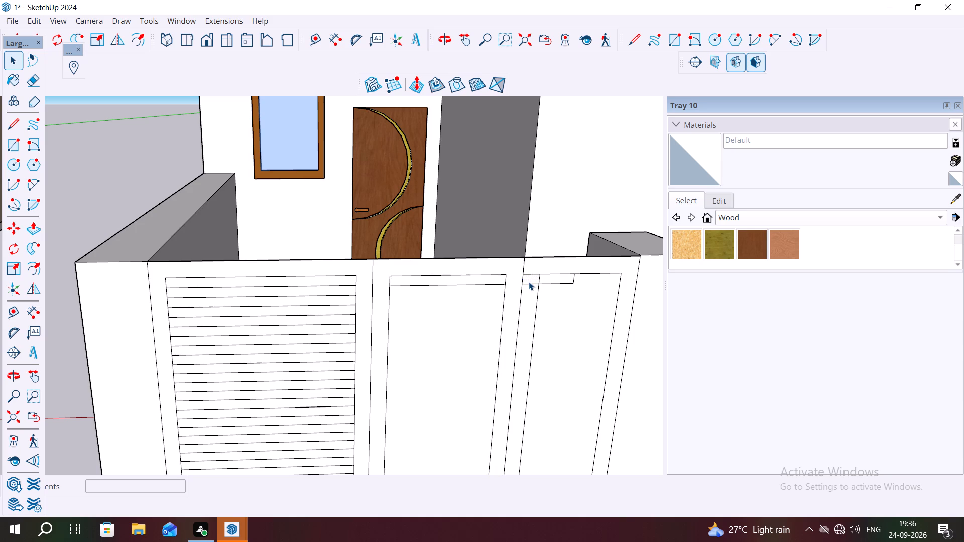
left_click(529, 282)
left_click(530, 285)
key("Delete")
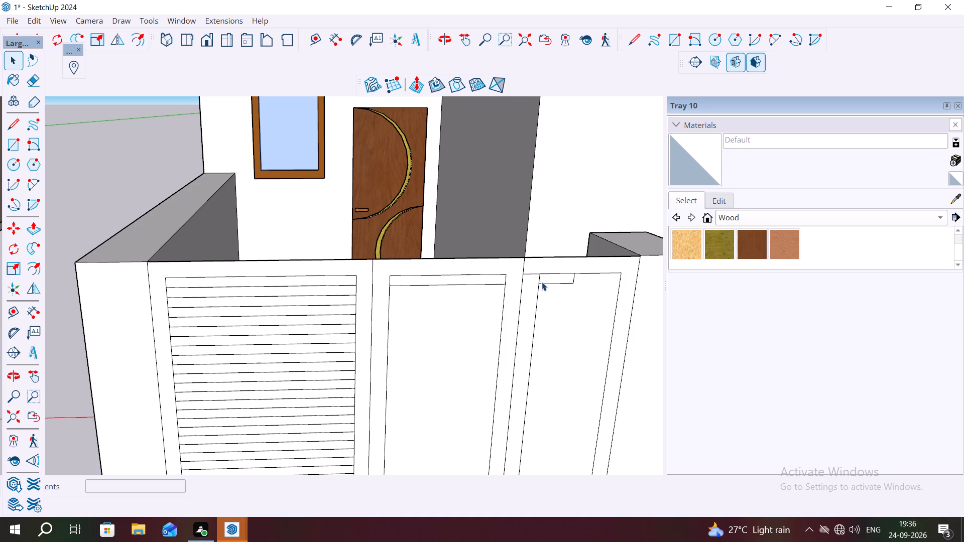
left_click(544, 282)
key("Delete")
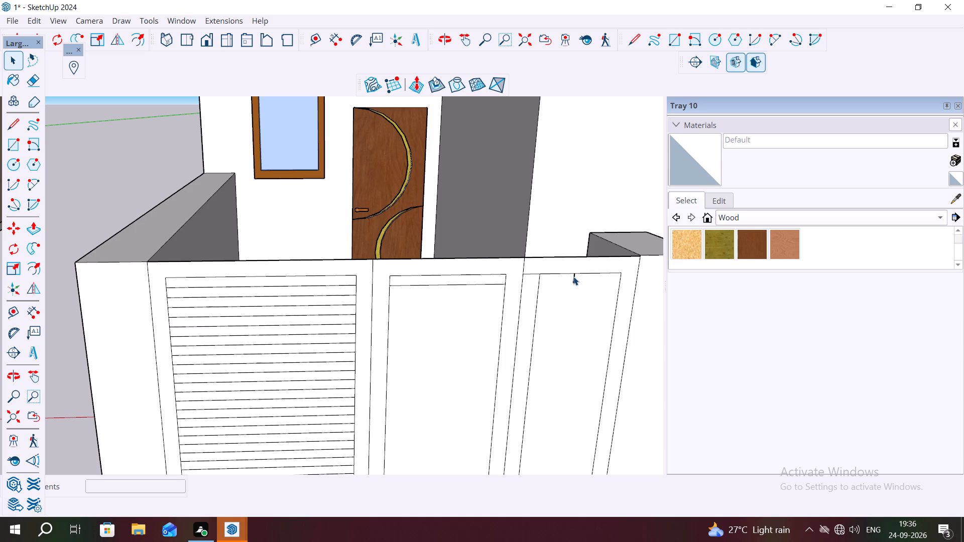
left_click(574, 277)
key("Escape")
key("space")
Copy the middle panel's top strip about 4' 2 11/16" straight down to the bottom of its inner frame.
double_click(455, 279)
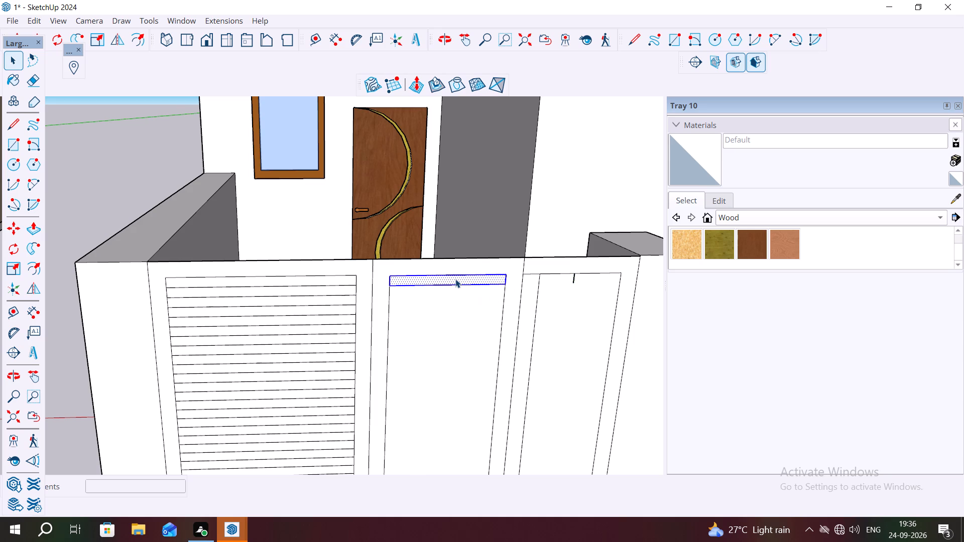
key("m")
scroll(459, 254, "down", 6)
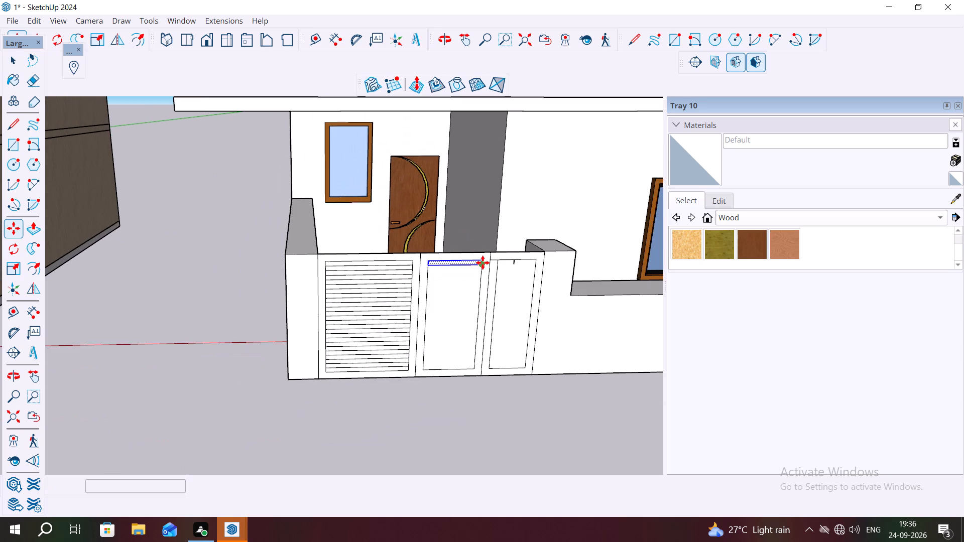
left_click(483, 262)
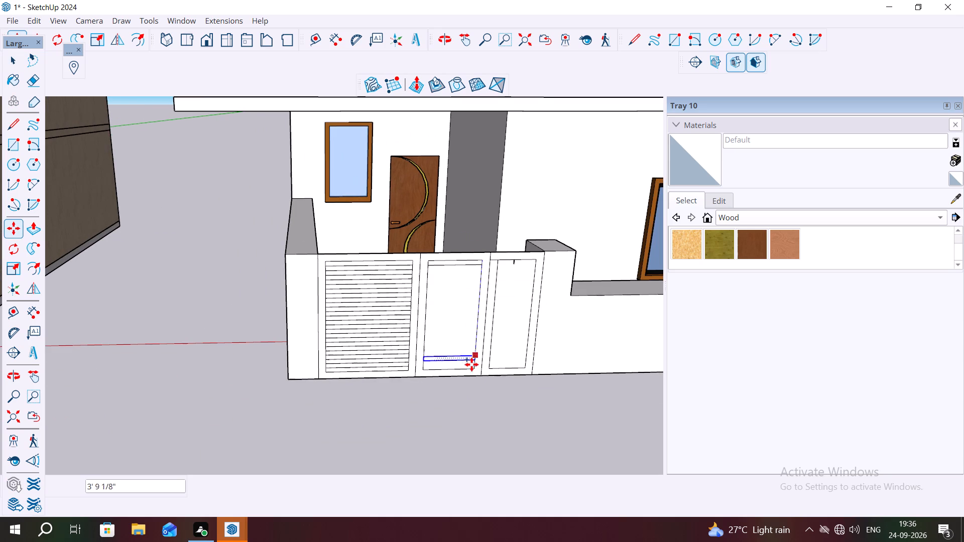
scroll(471, 364, "up", 6)
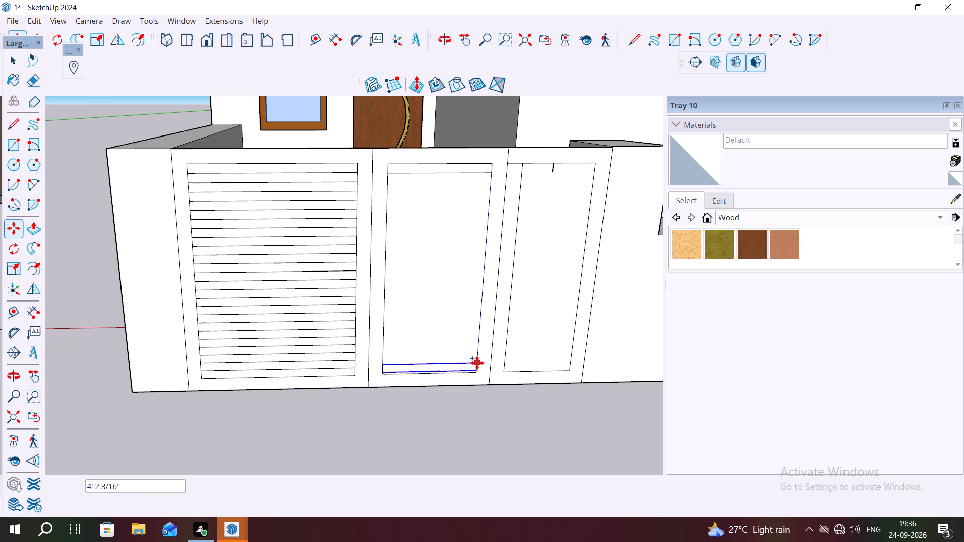
scroll(477, 363, "up", 5)
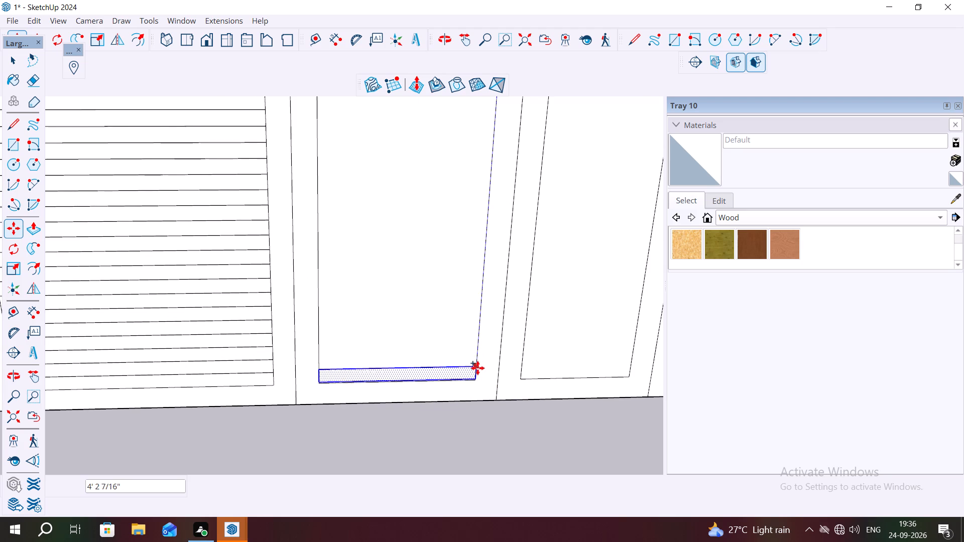
scroll(477, 364, "up", 4)
scroll(477, 364, "down", 1)
scroll(477, 364, "up", 1)
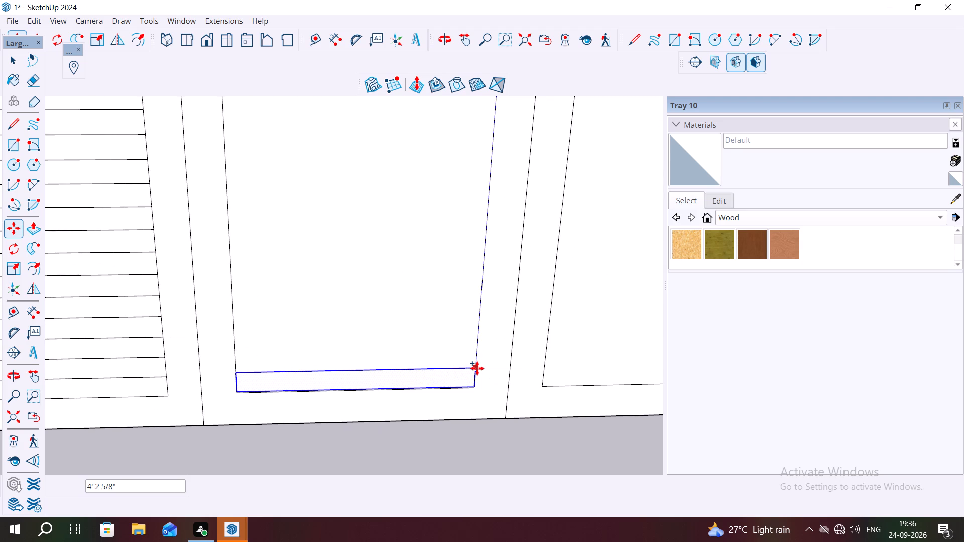
left_click(477, 369)
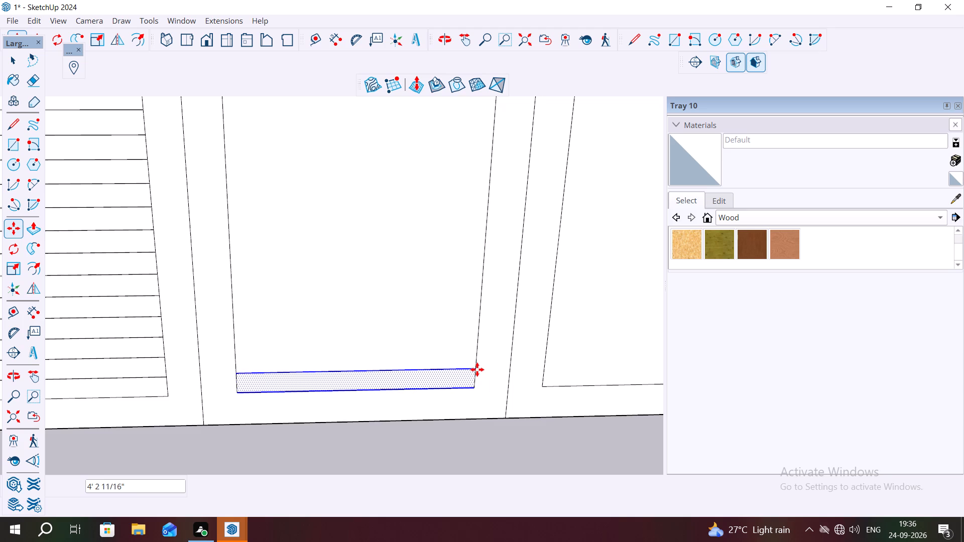
Divide the distance between the middle panel's top and bottom strips into 24 equally spaced copies.
type("24")
key("slash")
key("Return")
scroll(351, 303, "down", 12)
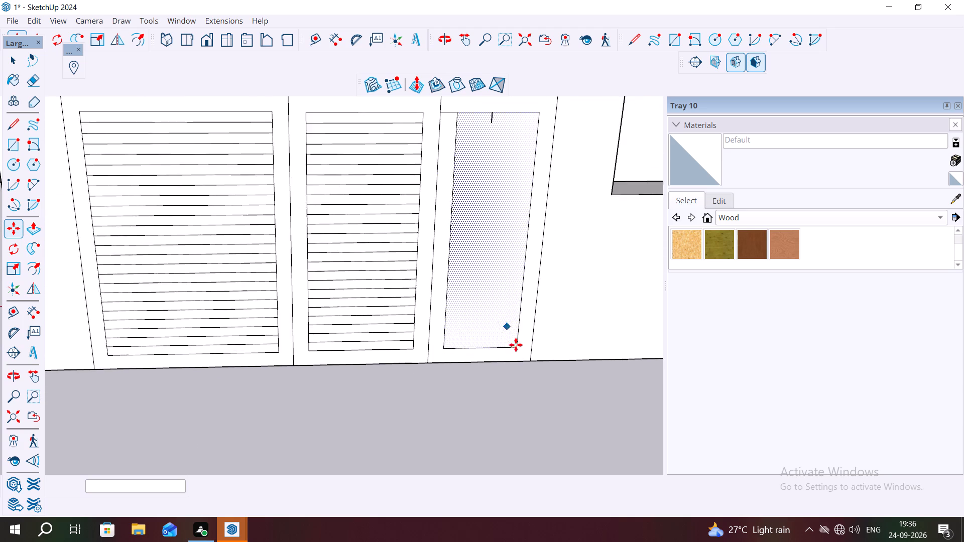
scroll(516, 345, "down", 3)
scroll(493, 129, "up", 6)
key("space")
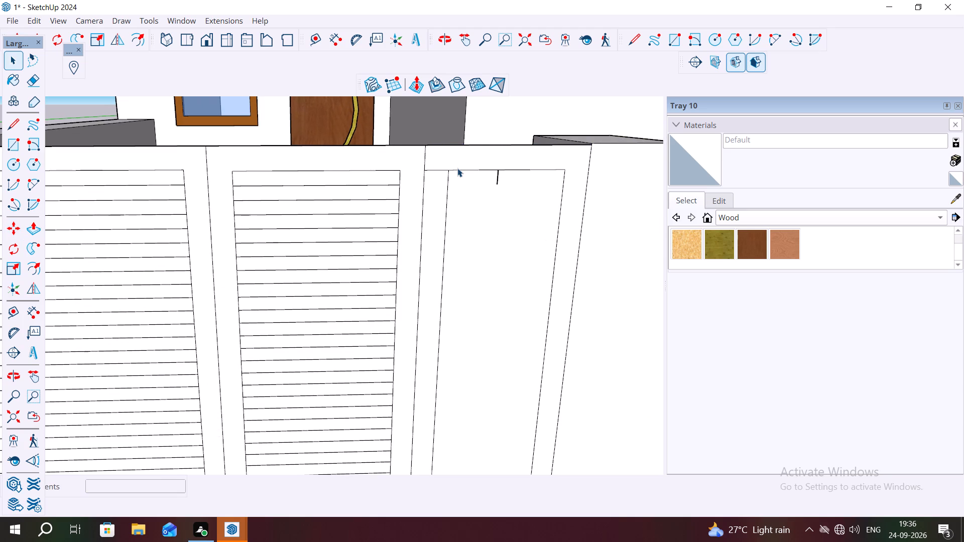
Draw a rectangular strip about 2 1/8" by 1' 5 5/16" across the top of the narrow panel's inner frame.
key("r")
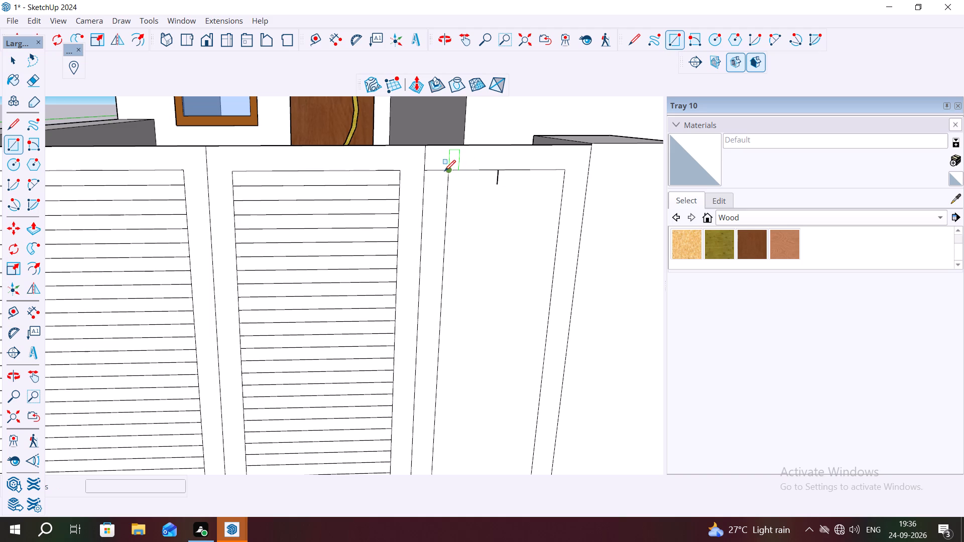
left_click(452, 172)
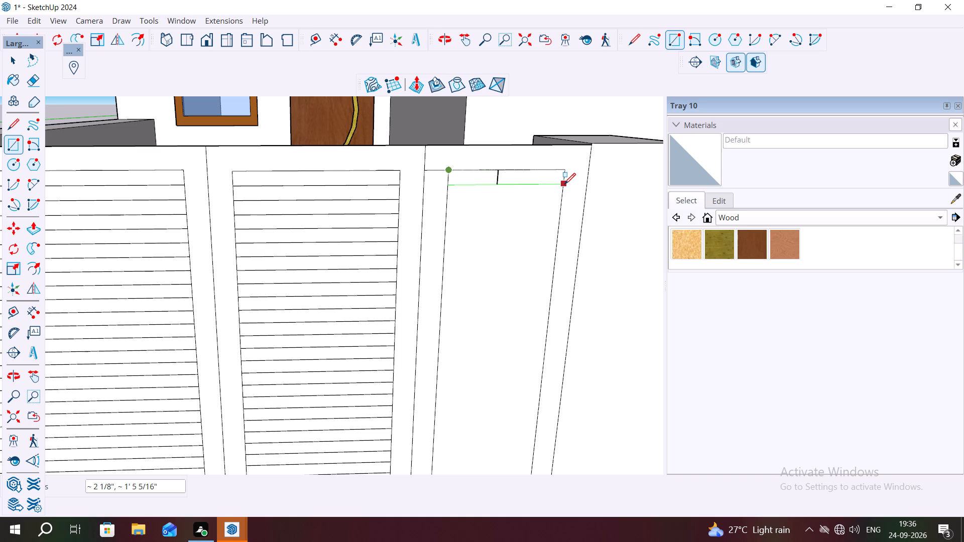
scroll(564, 184, "down", 4)
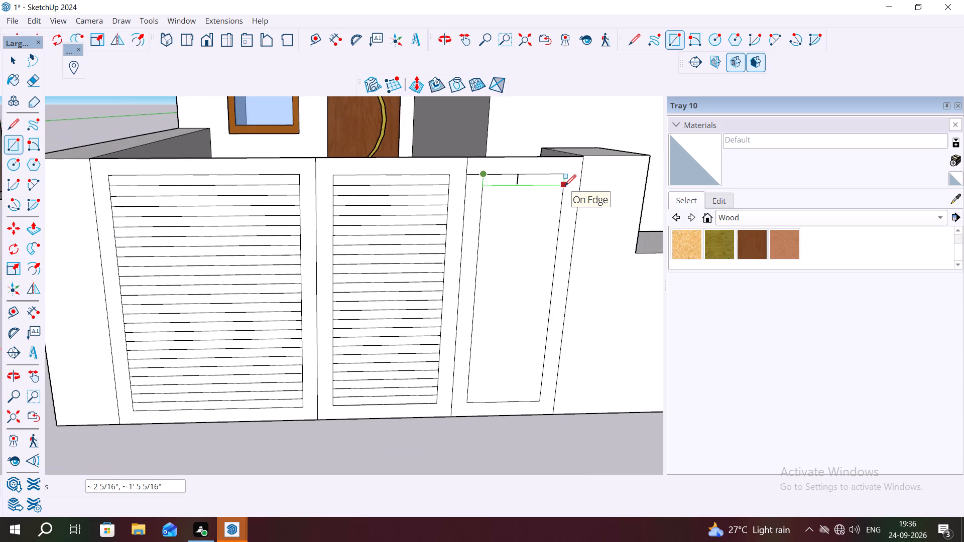
scroll(566, 184, "up", 7)
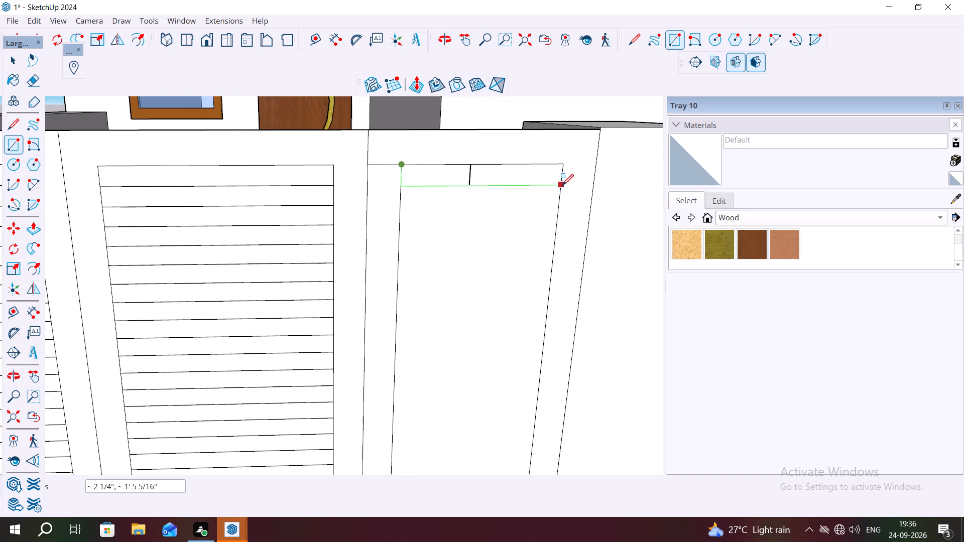
scroll(563, 184, "up", 4)
scroll(563, 185, "down", 1)
scroll(563, 185, "up", 1)
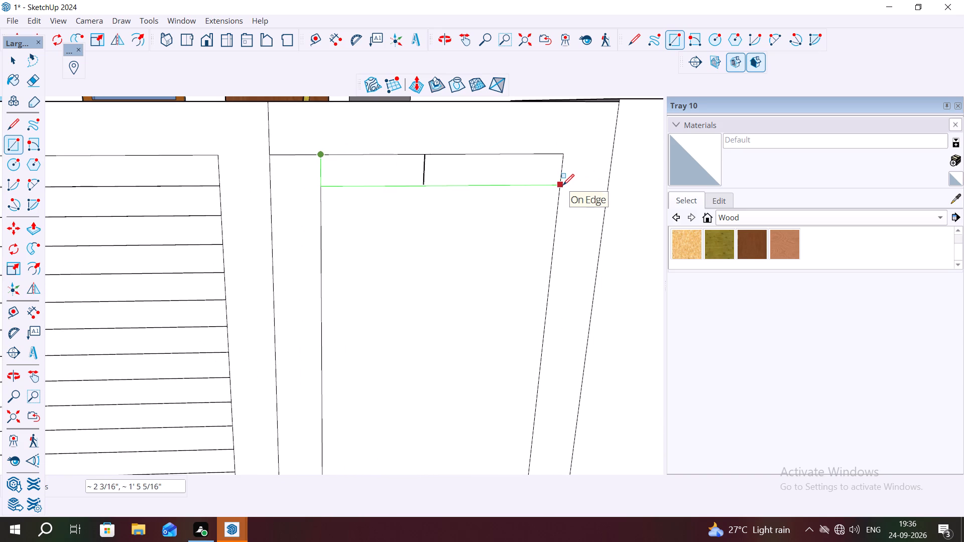
scroll(562, 183, "down", 1)
scroll(562, 183, "up", 2)
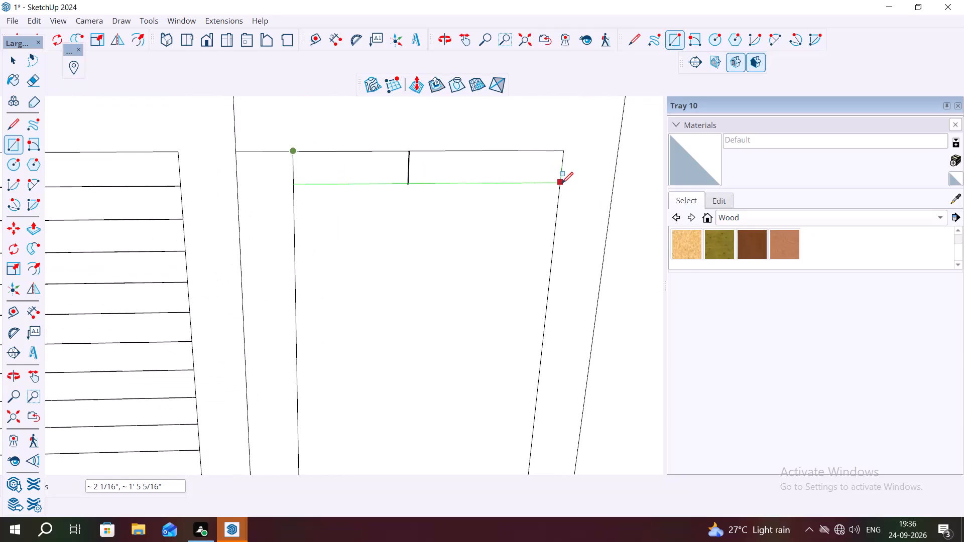
scroll(562, 183, "up", 5)
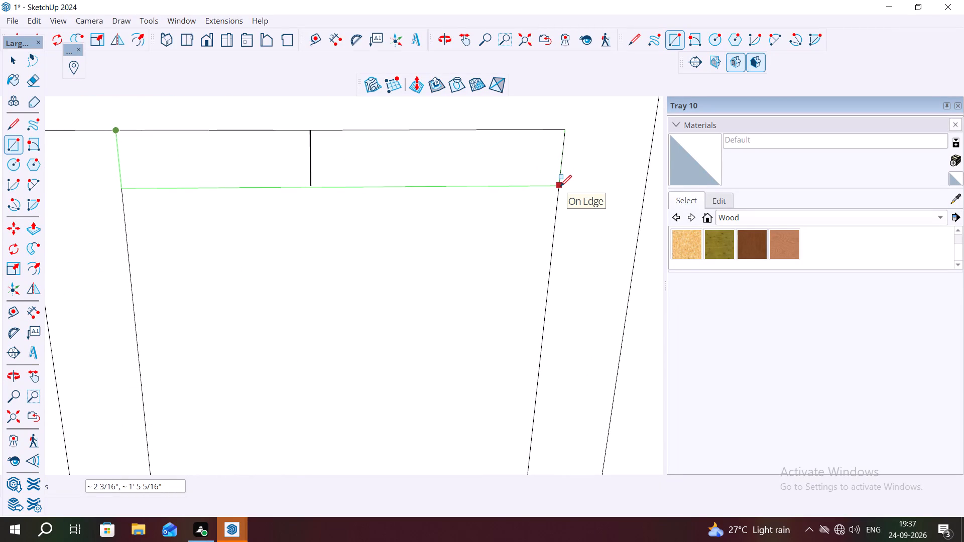
left_click(561, 184)
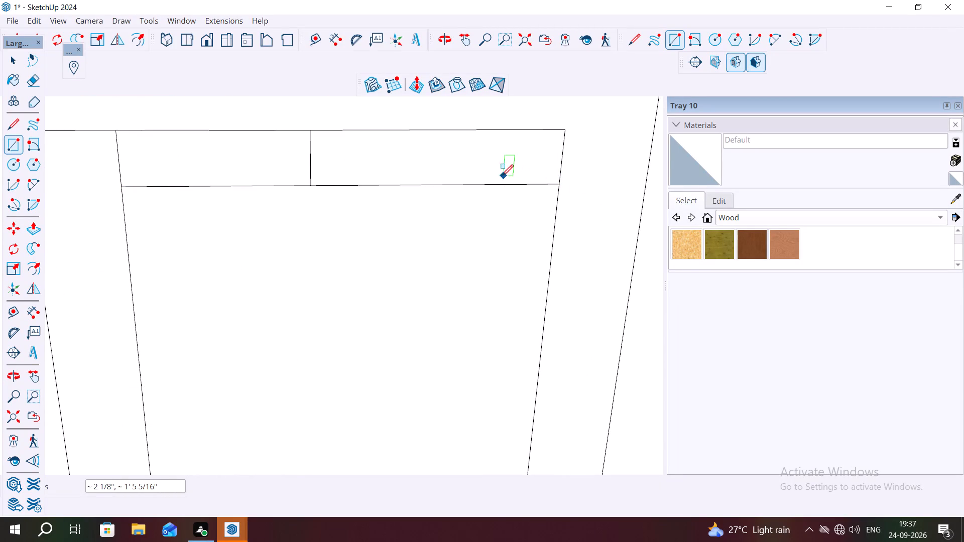
Delete the short vertical edge crossing the narrow panel's top strip.
key("space")
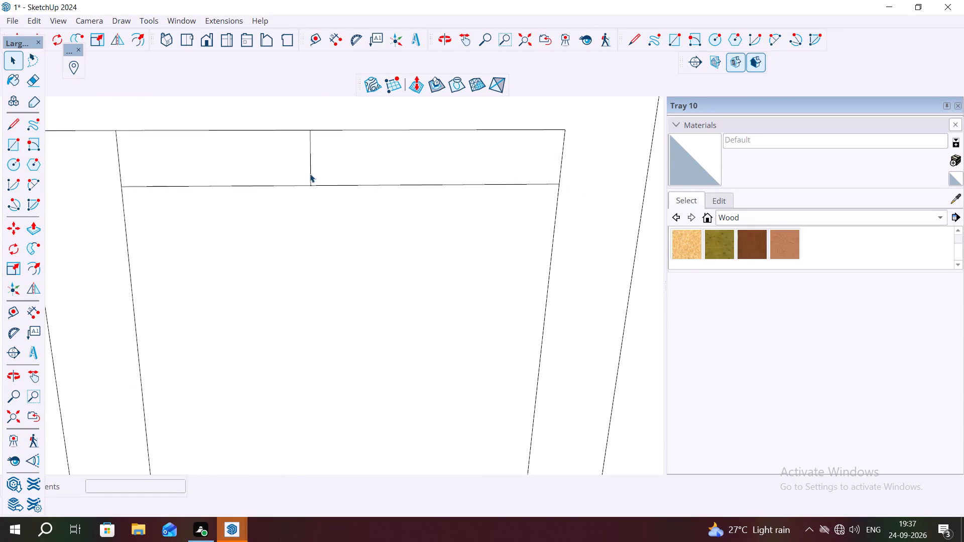
left_click(310, 174)
key("Delete")
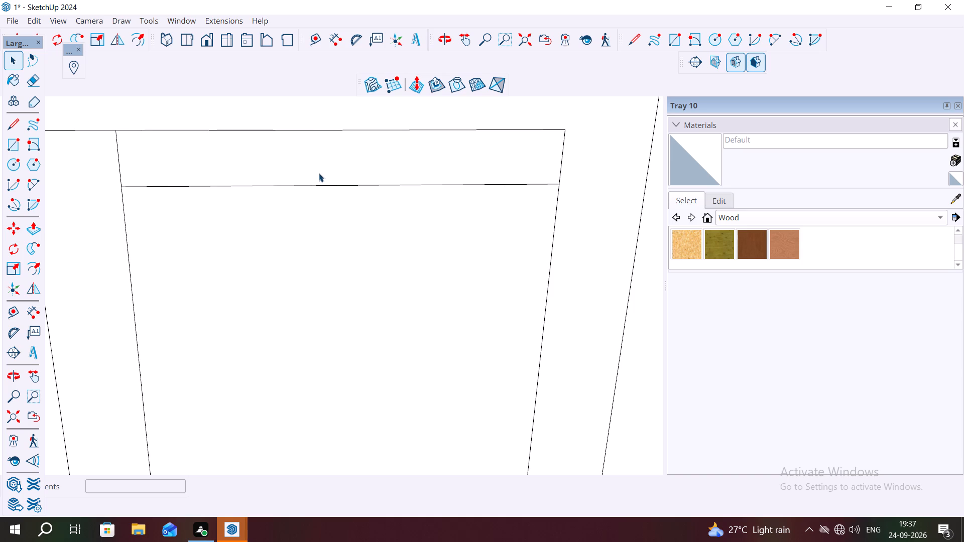
Copy the narrow panel's top strip about 4' 2 3/4" down to the bottom of its inner frame.
double_click(319, 173)
key("m")
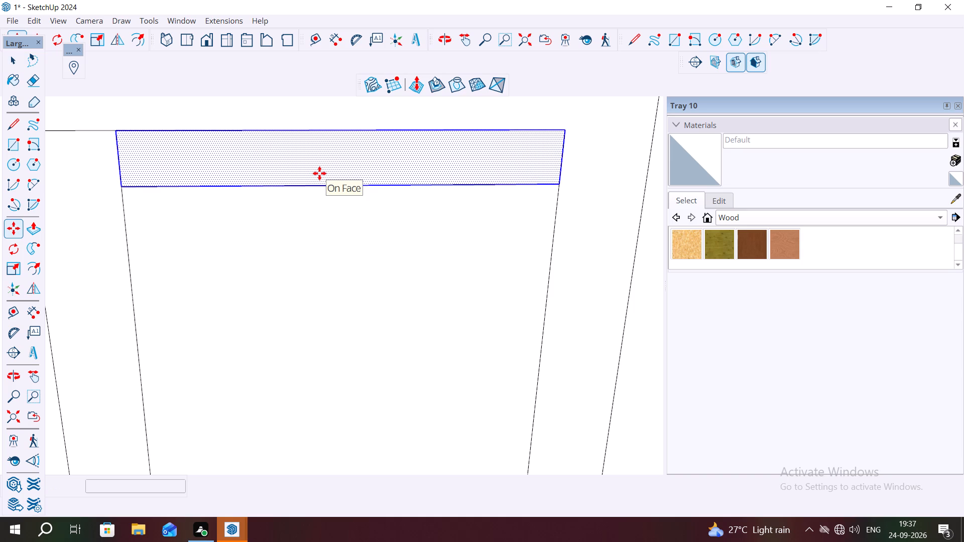
left_click(560, 183)
scroll(545, 149, "down", 7)
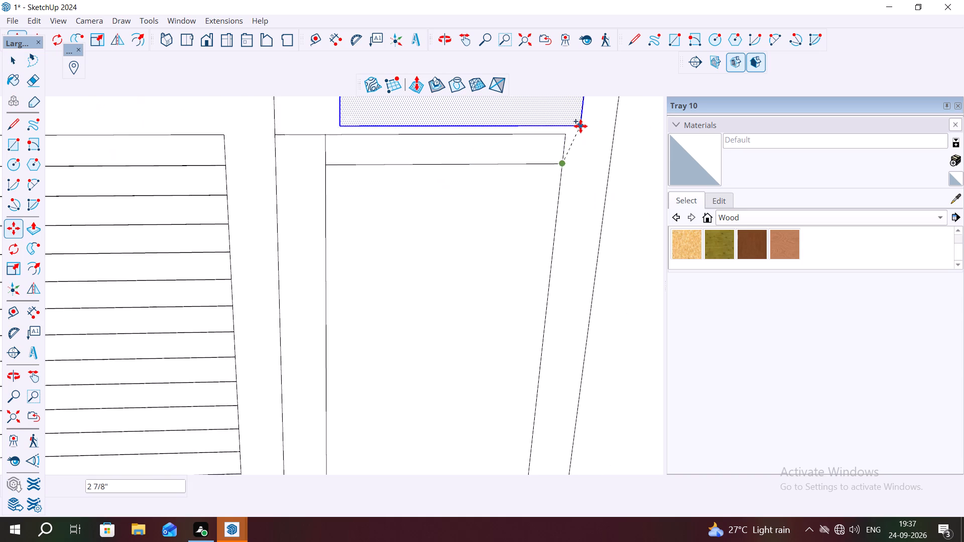
scroll(580, 126, "down", 4)
scroll(548, 226, "down", 6)
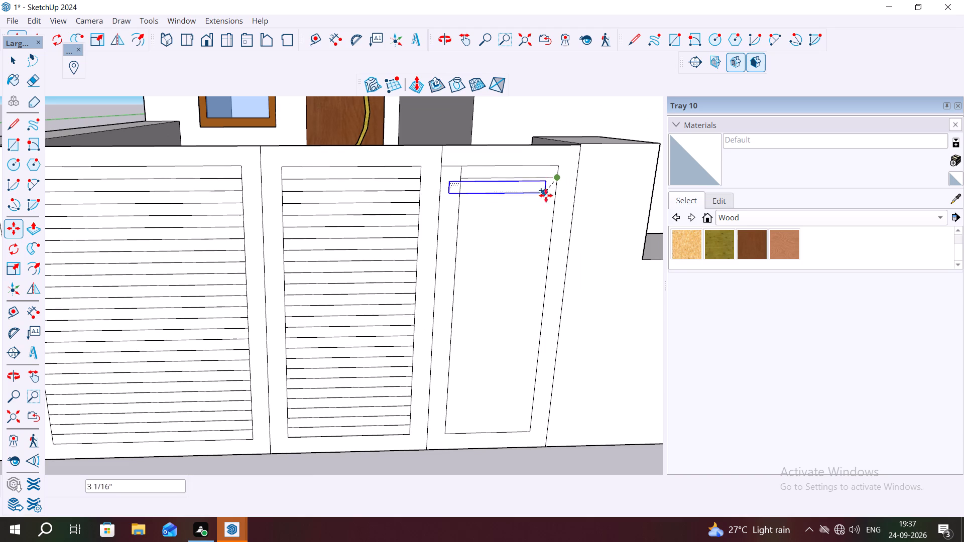
scroll(522, 426, "up", 3)
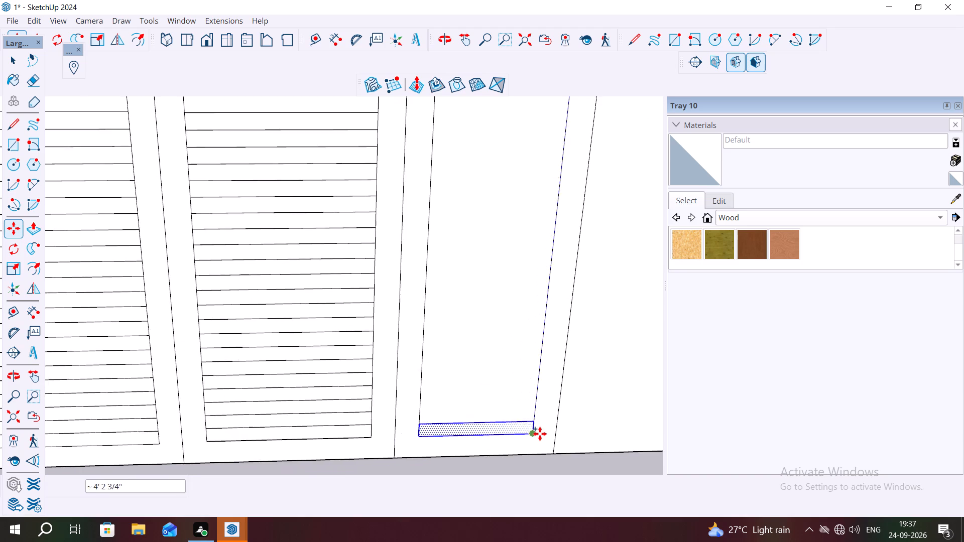
scroll(540, 434, "up", 7)
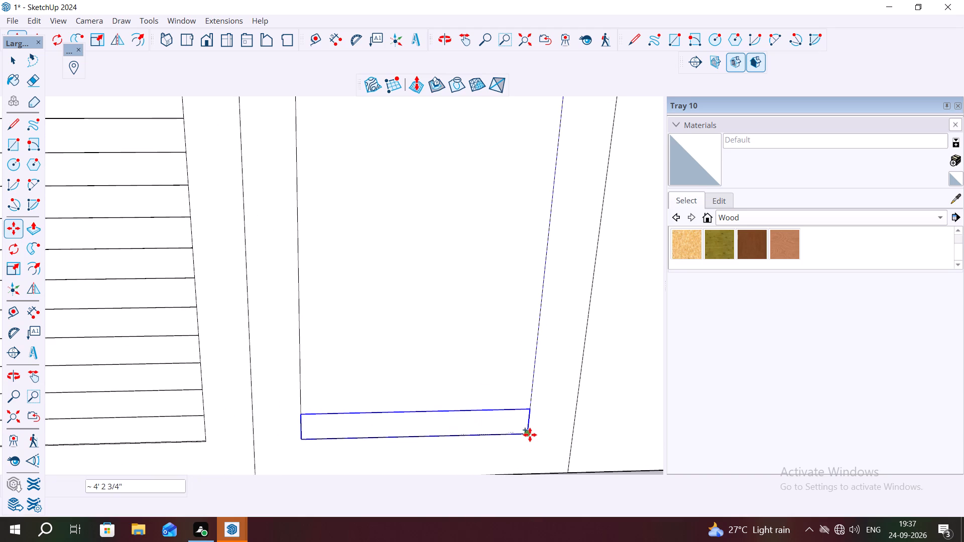
left_click(530, 435)
Divide the distance between the narrow panel's top and bottom strips into 24 equally spaced copies.
type("24")
key("slash")
key("Return")
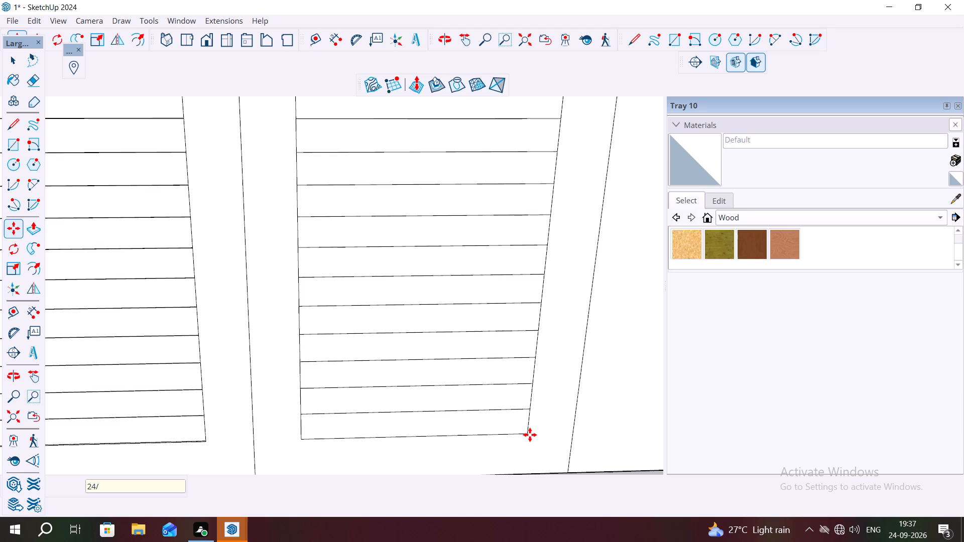
Delete the stray horizontal edge crossing the narrow panel's border beside its top strip.
scroll(499, 408, "down", 12)
scroll(545, 416, "down", 6)
scroll(542, 462, "up", 1)
scroll(542, 462, "down", 1)
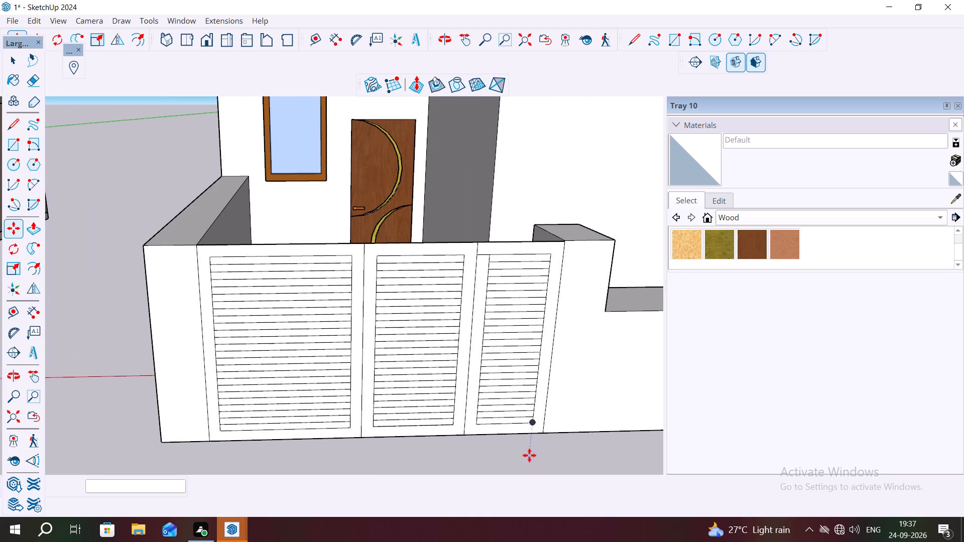
key("space")
left_click(481, 253)
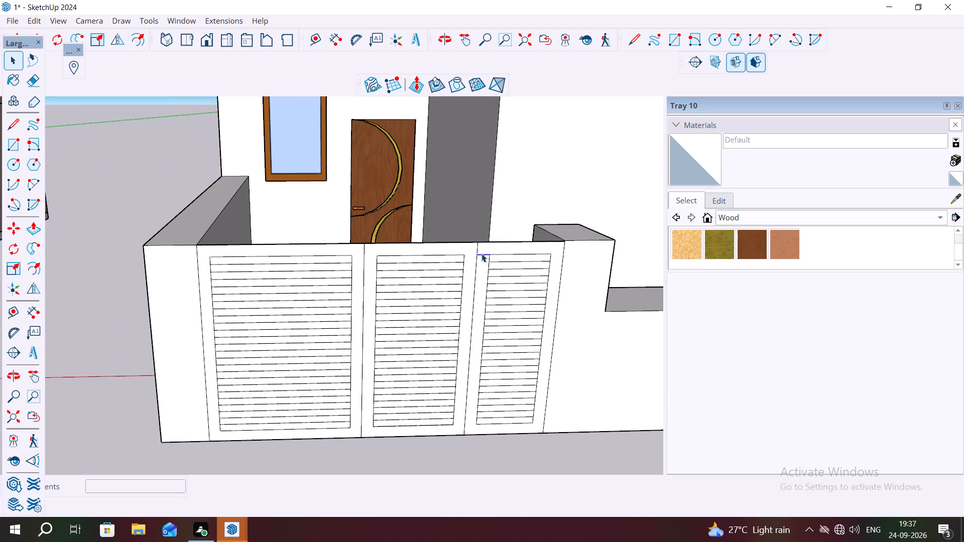
key("Delete")
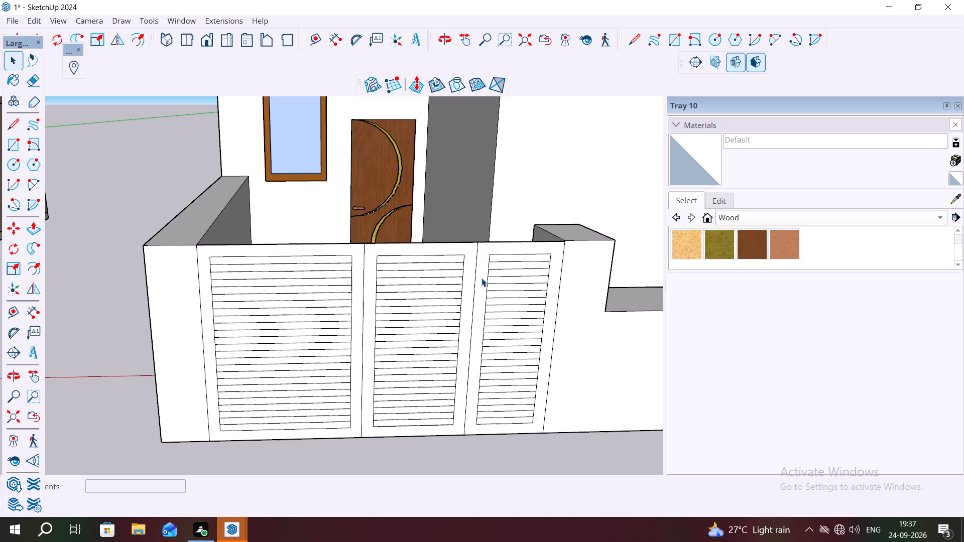
Push/Pull the narrow panel's frame border outward by 1".
left_click(481, 278)
key("p")
left_click(481, 278)
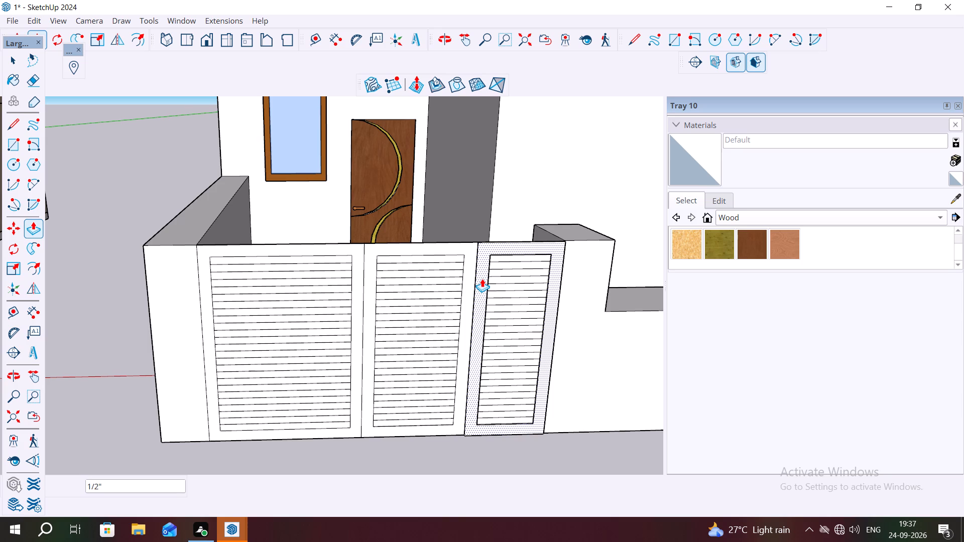
key("2")
key("BackSpace")
type("1\"")
key("Return")
Repeat the 1" Push/Pull on the frame borders of the middle and wide gate panels.
double_click(371, 299)
double_click(358, 307)
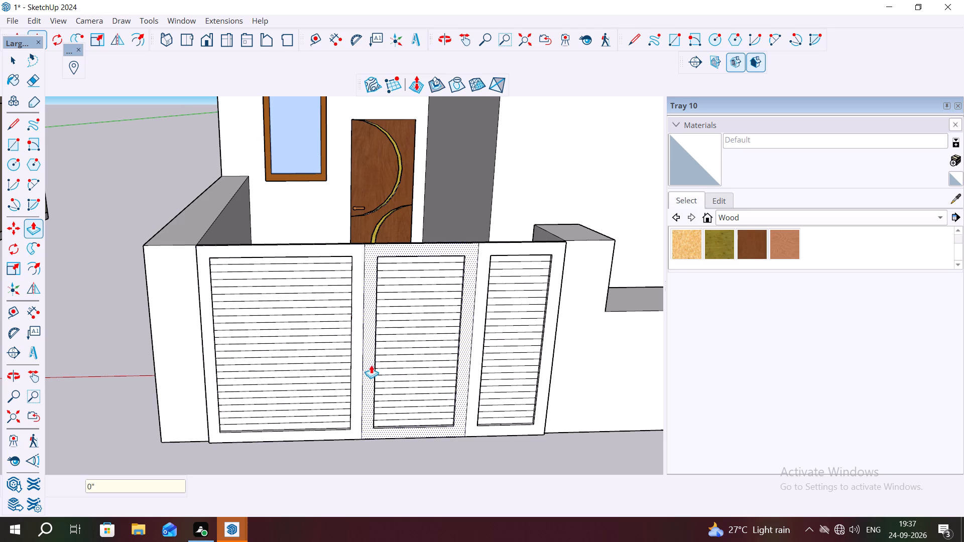
scroll(371, 367, "down", 1)
key("space")
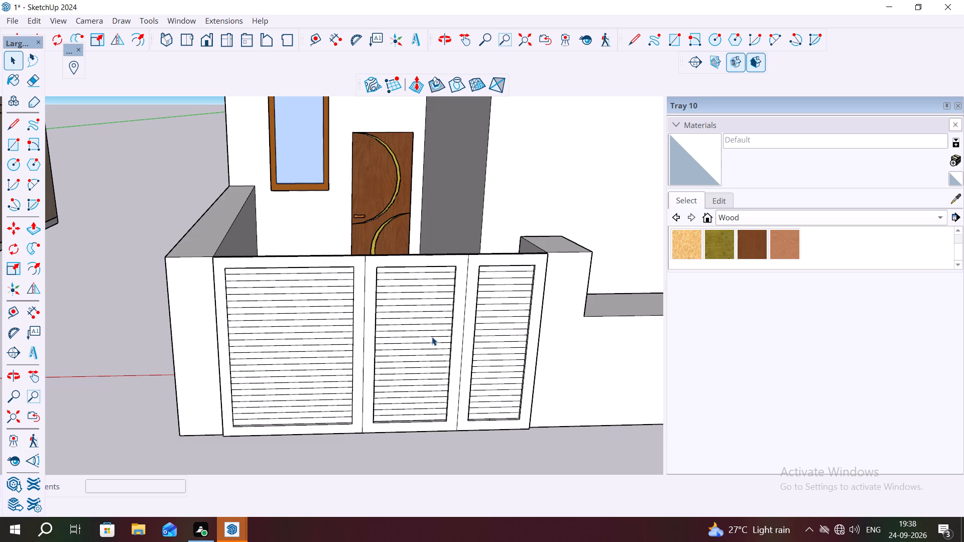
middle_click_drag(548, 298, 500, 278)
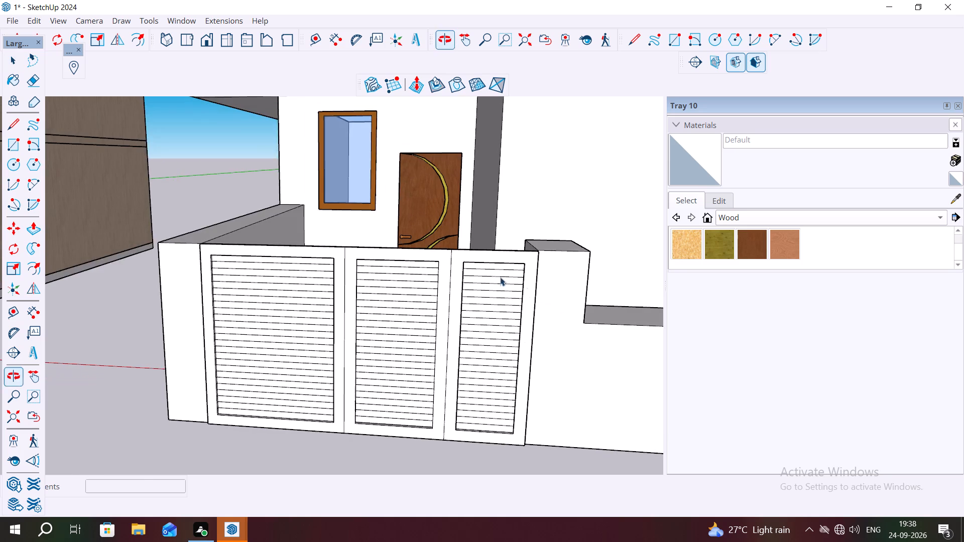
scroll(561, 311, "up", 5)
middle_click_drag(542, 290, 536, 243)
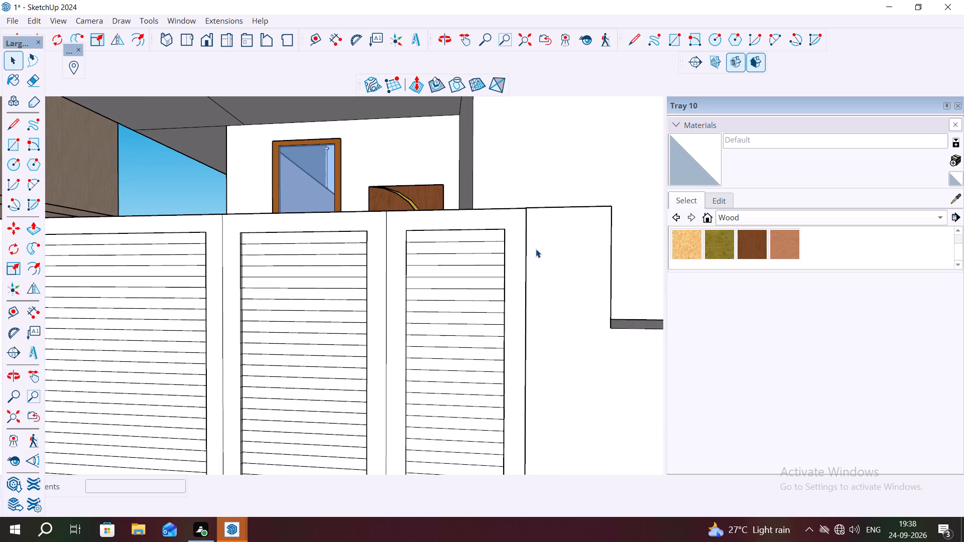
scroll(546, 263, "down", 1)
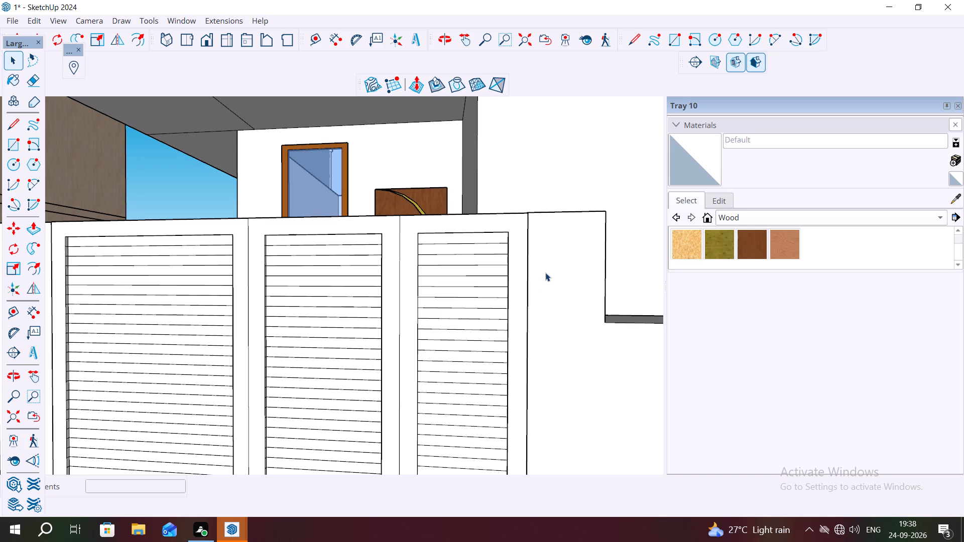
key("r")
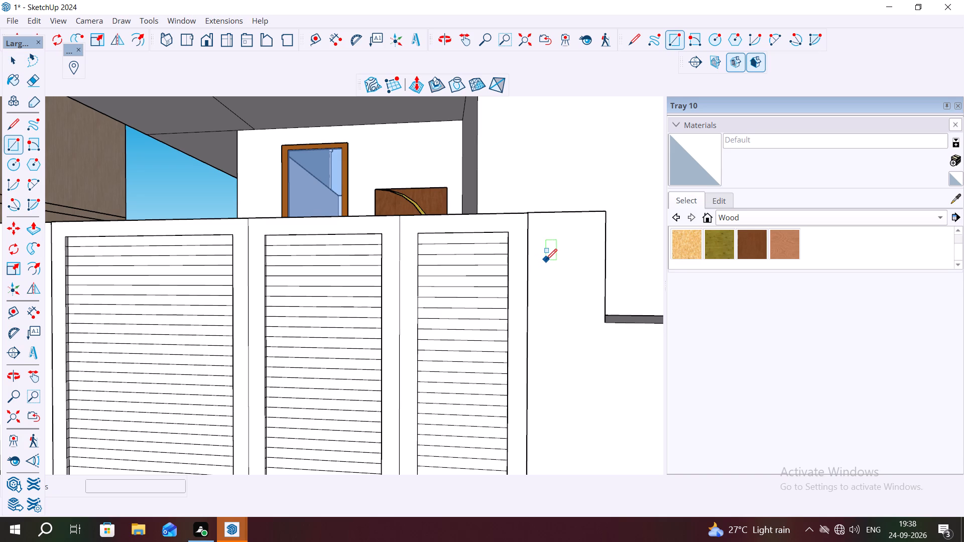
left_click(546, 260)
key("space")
Draw a circle of about 3 7/16" radius near the middle of the top face of the pillar beside the narrow panel.
middle_click_drag(545, 210, 586, 296)
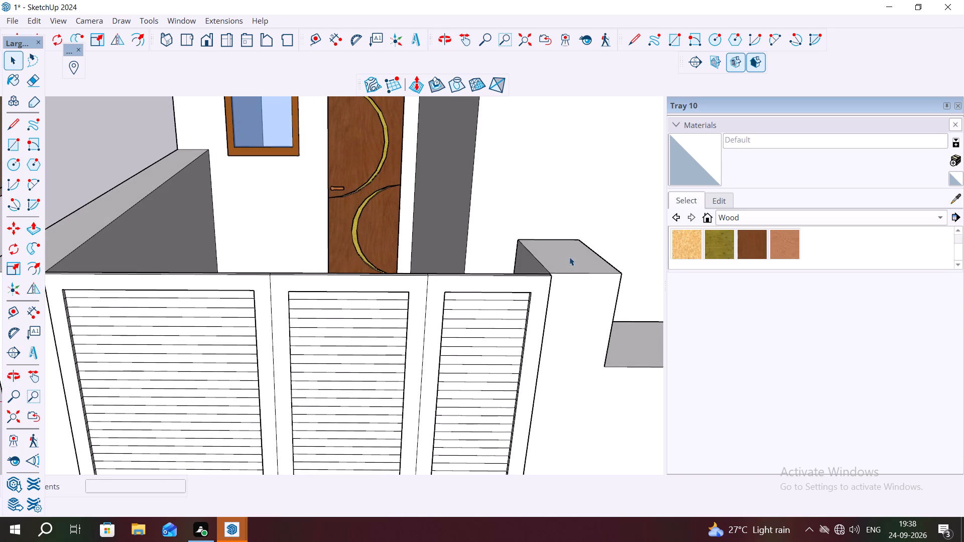
middle_click_drag(569, 257, 580, 308)
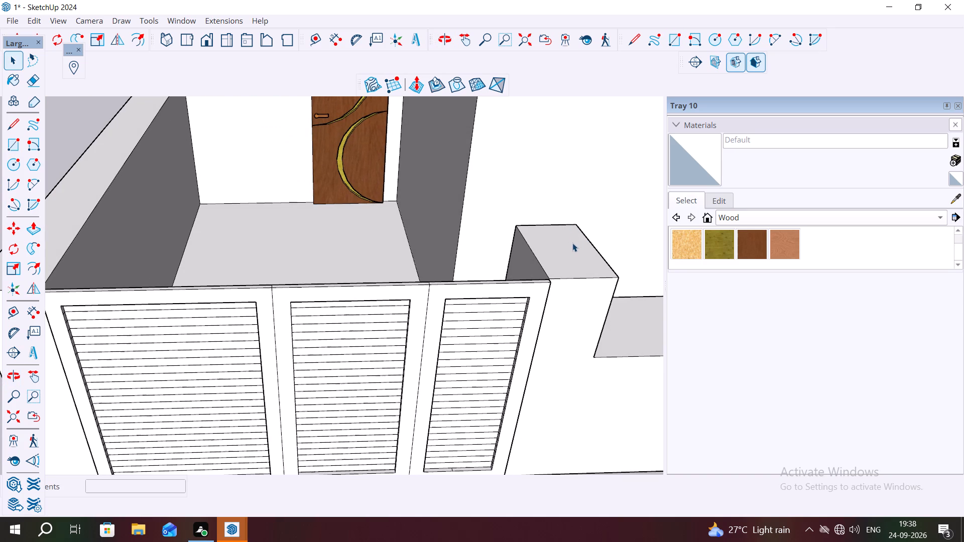
key("l")
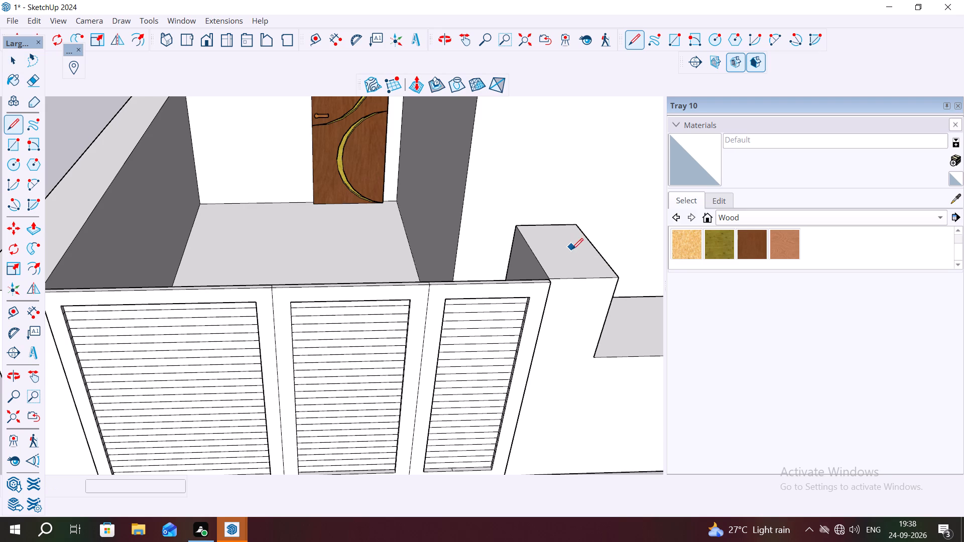
key("c")
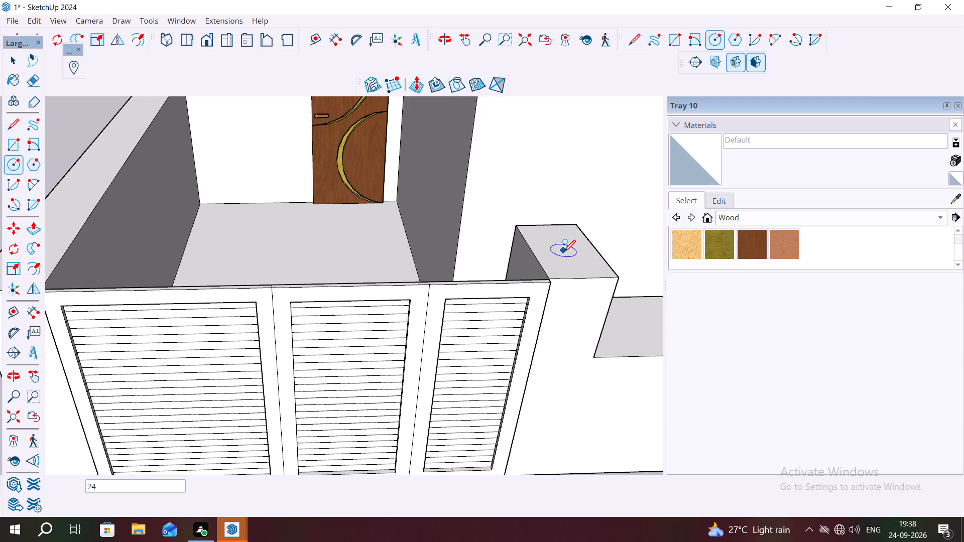
left_click(564, 251)
left_click(579, 253)
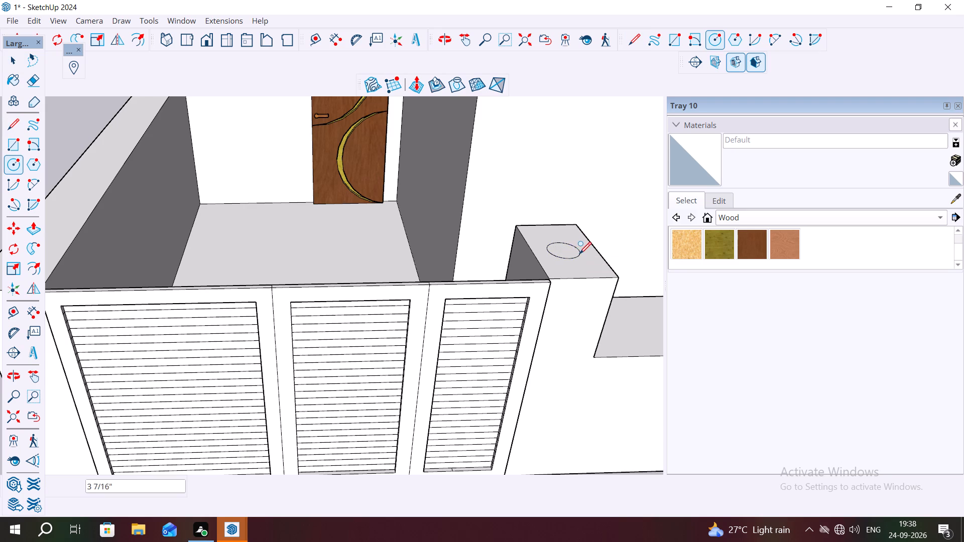
Copy the pillar-top circle about 9' 8" across to the top of the low wall beside the wide gate panel.
key("space")
double_click(573, 254)
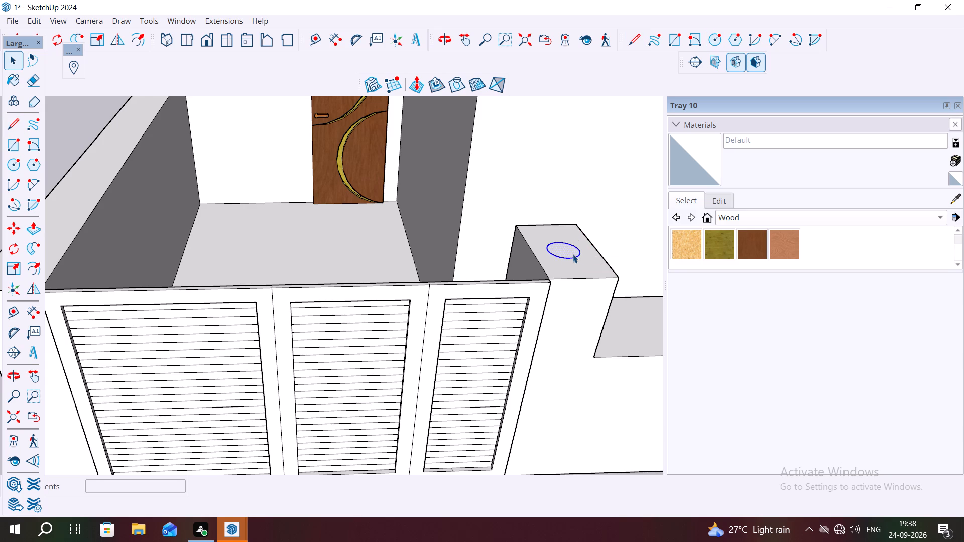
key("m")
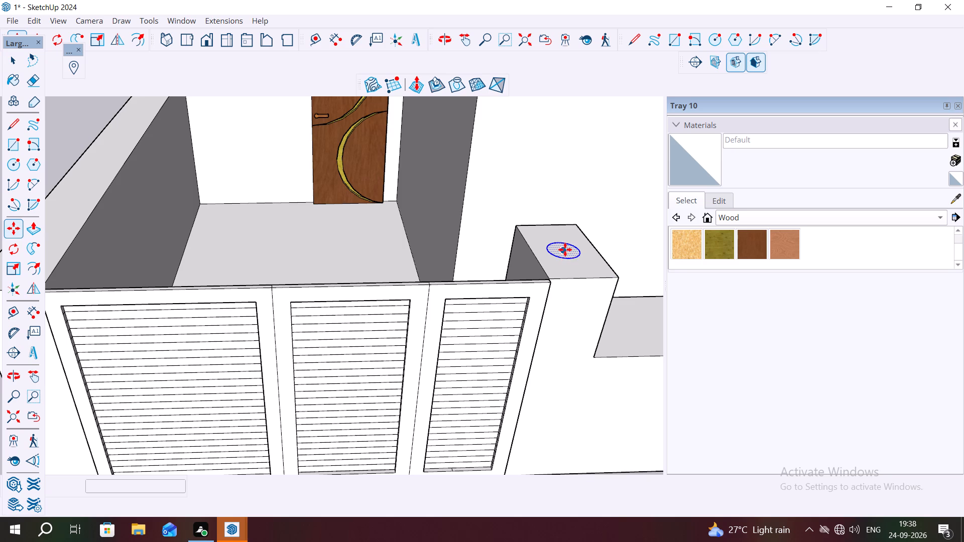
left_click(563, 249)
scroll(437, 256, "down", 1)
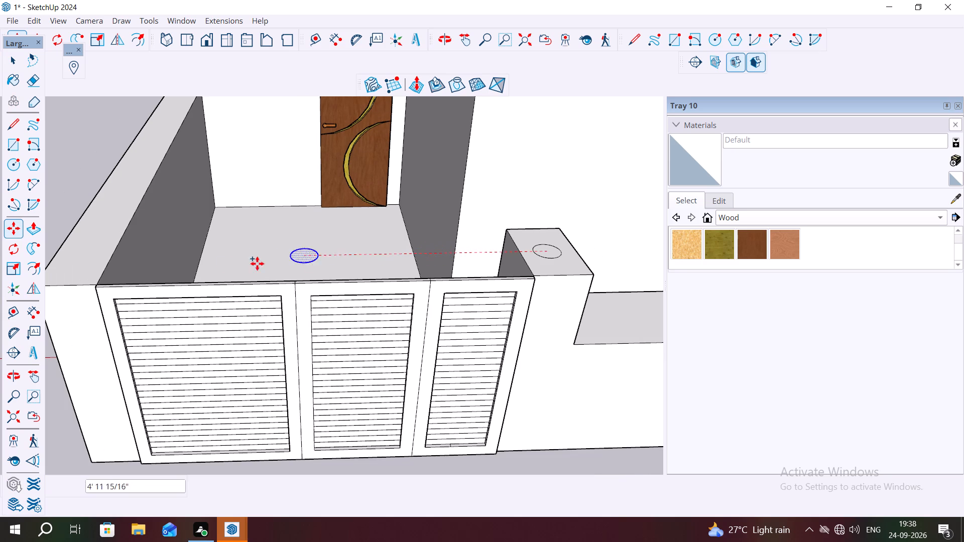
left_click(71, 271)
key("Escape")
key("space")
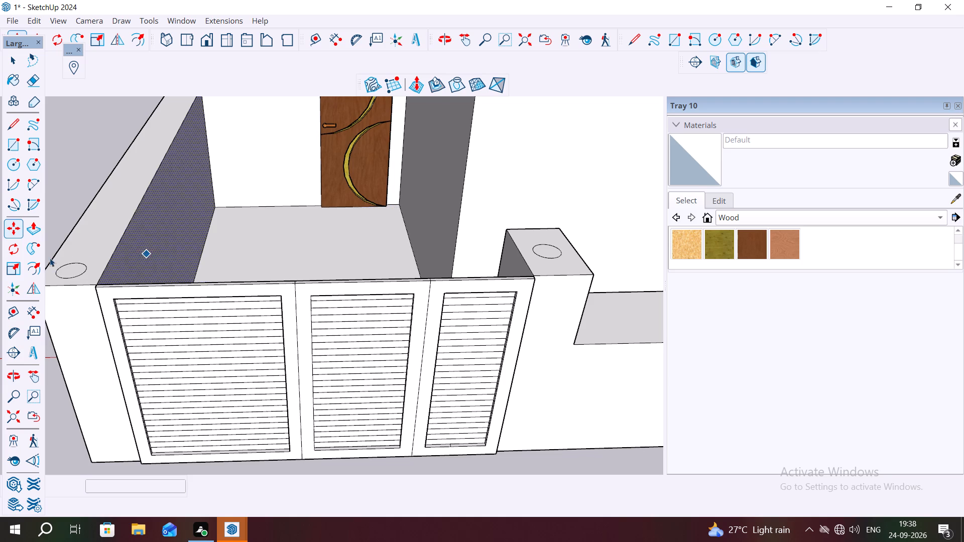
Push/Pull the copied circle beside the wide panel upward by about 4 1/2" into a cylinder.
left_click(66, 269)
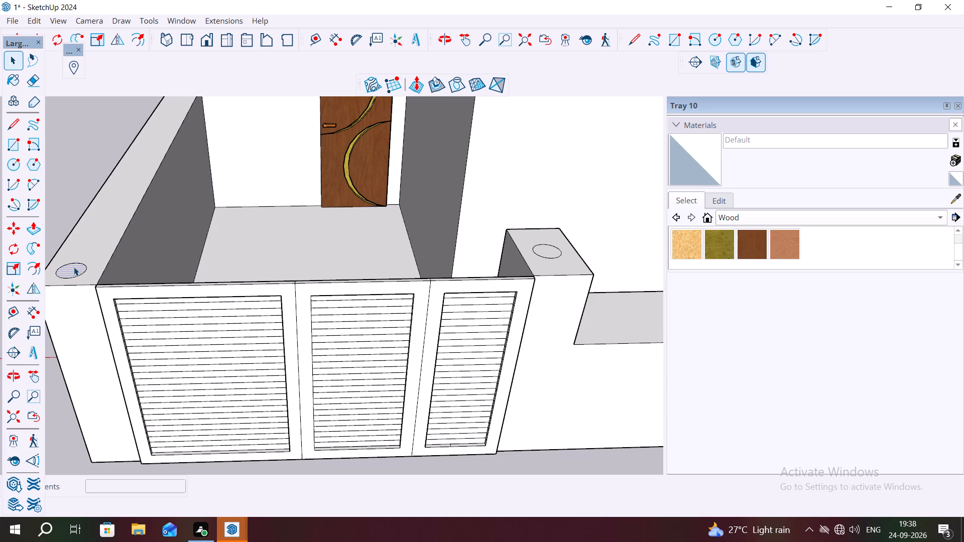
key("p")
left_click(73, 266)
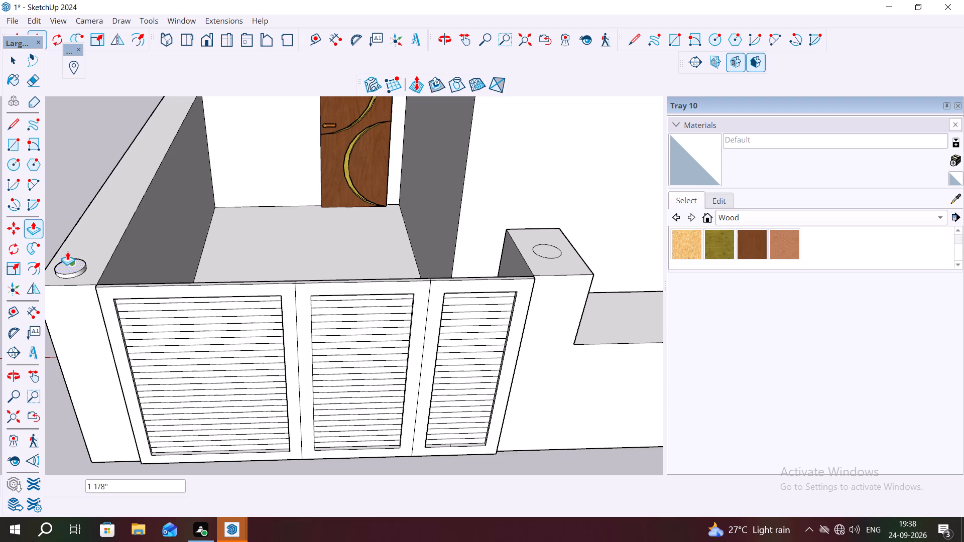
left_click(66, 247)
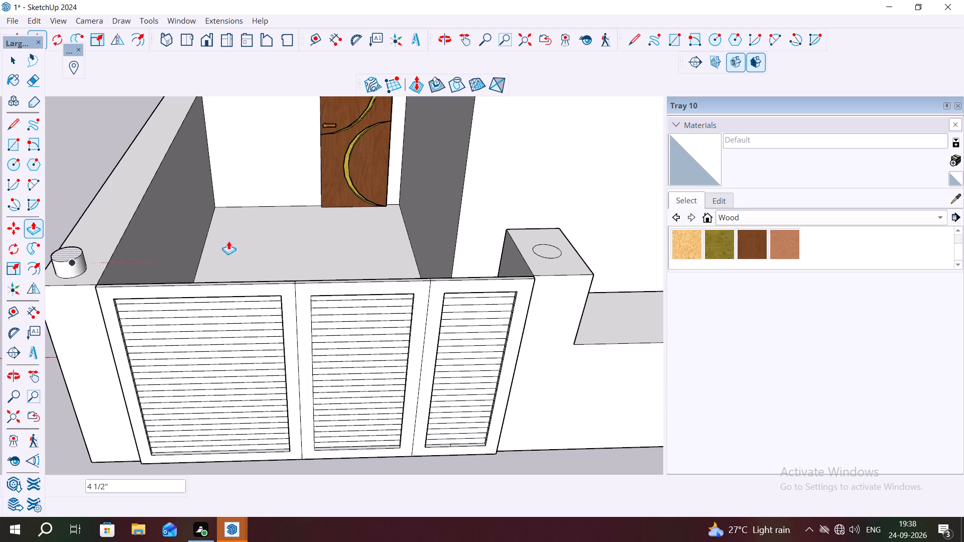
Push/Pull the circle on the pillar beside the narrow panel upward by about 5 3/16".
scroll(549, 243, "up", 2)
middle_click_drag(549, 243, 549, 248)
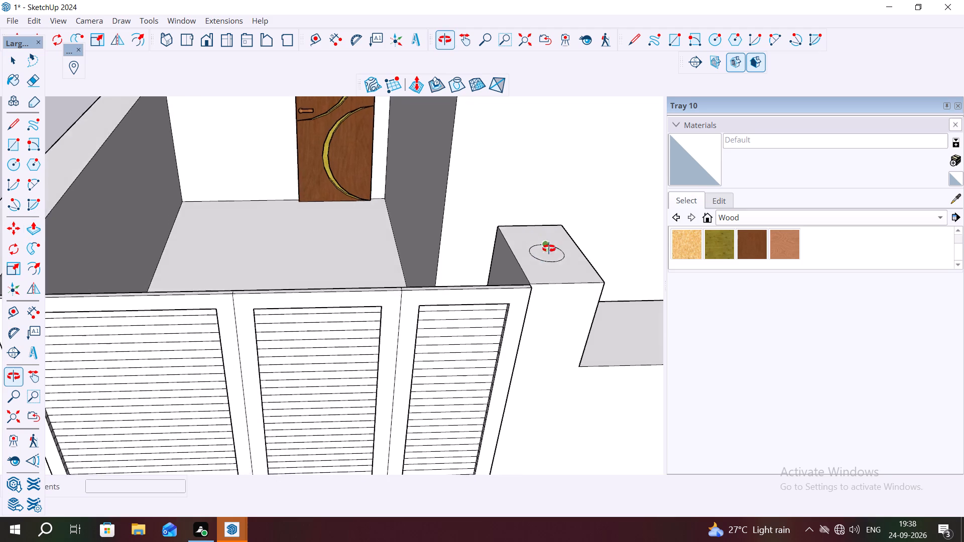
middle_click_drag(549, 248, 549, 276)
key("space")
left_click(552, 257)
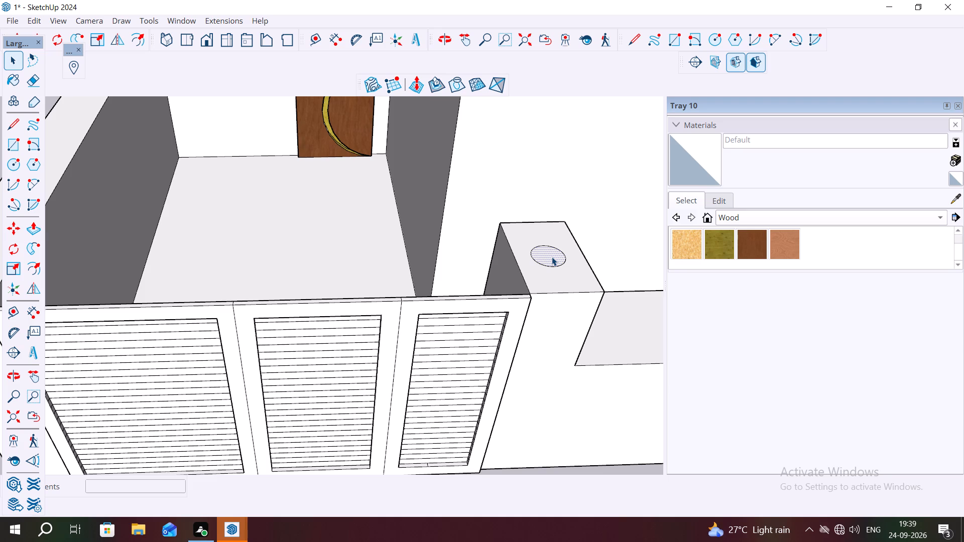
key("p")
left_click(552, 257)
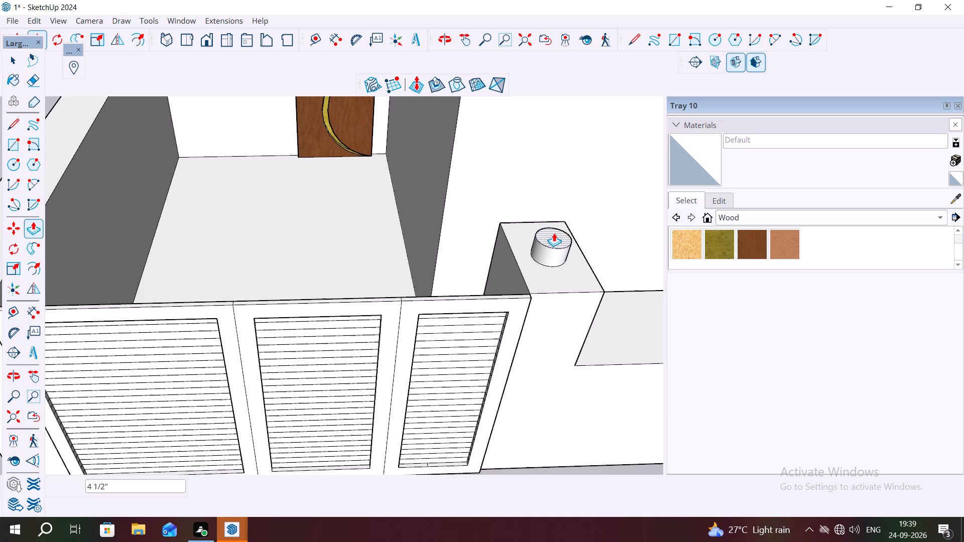
left_click(554, 236)
scroll(565, 286, "down", 6)
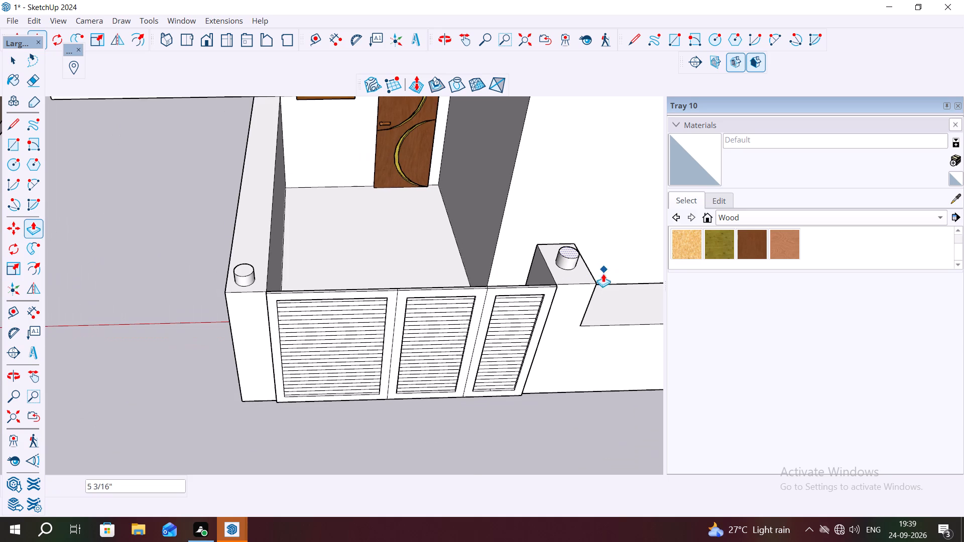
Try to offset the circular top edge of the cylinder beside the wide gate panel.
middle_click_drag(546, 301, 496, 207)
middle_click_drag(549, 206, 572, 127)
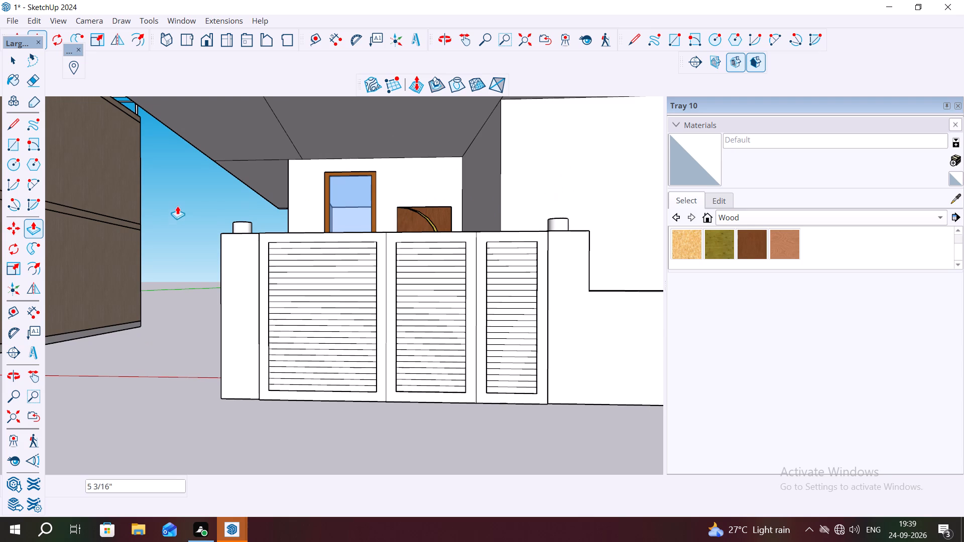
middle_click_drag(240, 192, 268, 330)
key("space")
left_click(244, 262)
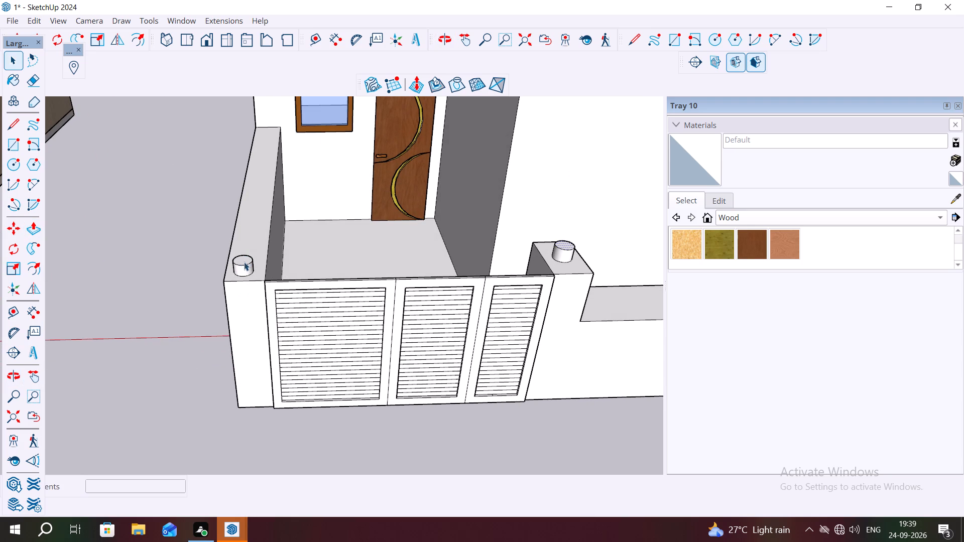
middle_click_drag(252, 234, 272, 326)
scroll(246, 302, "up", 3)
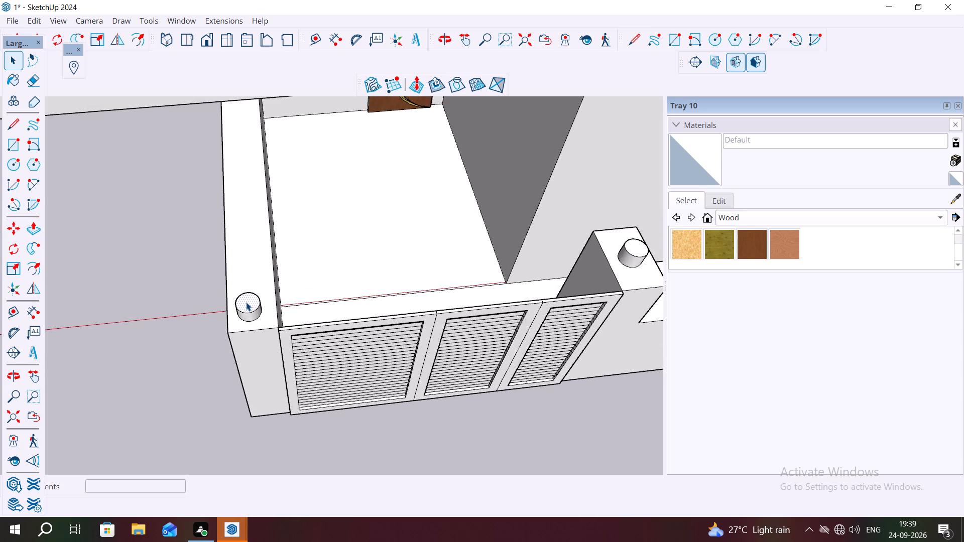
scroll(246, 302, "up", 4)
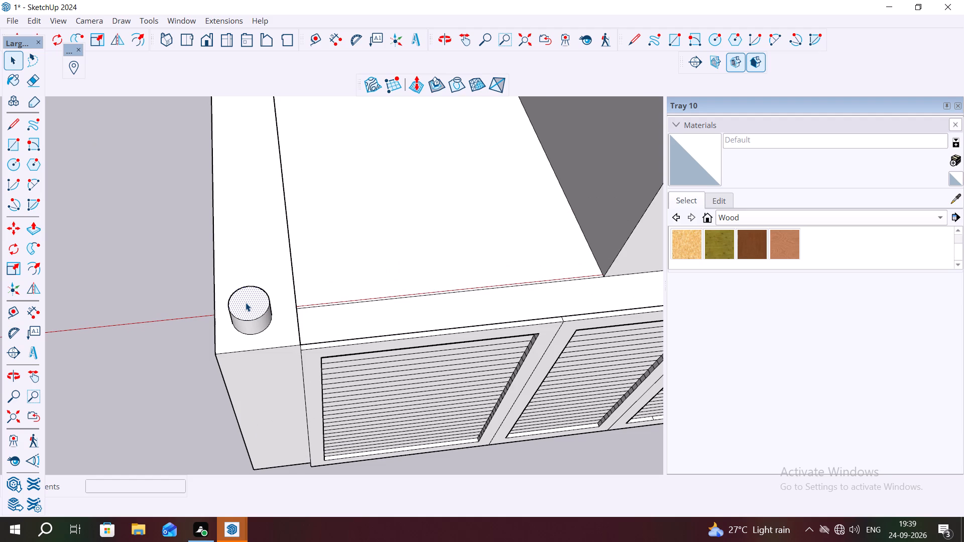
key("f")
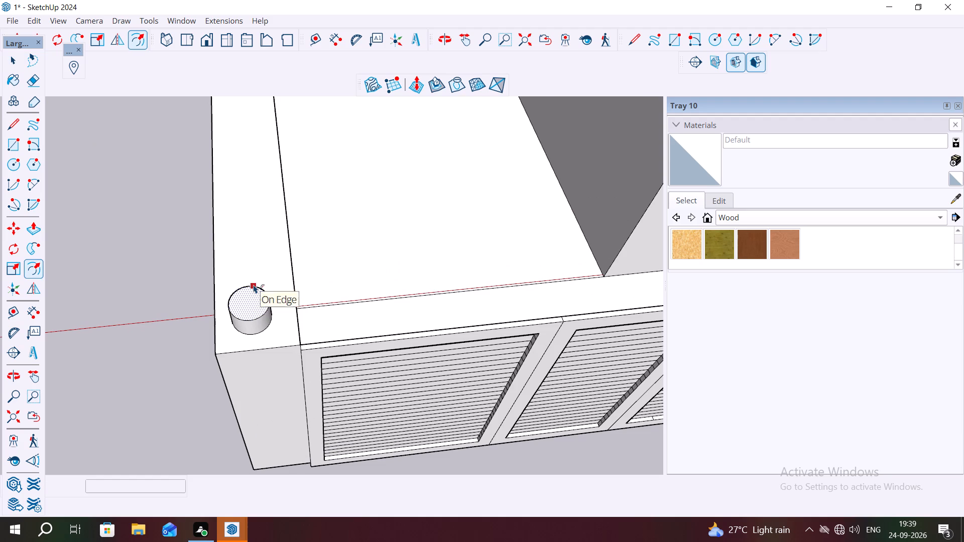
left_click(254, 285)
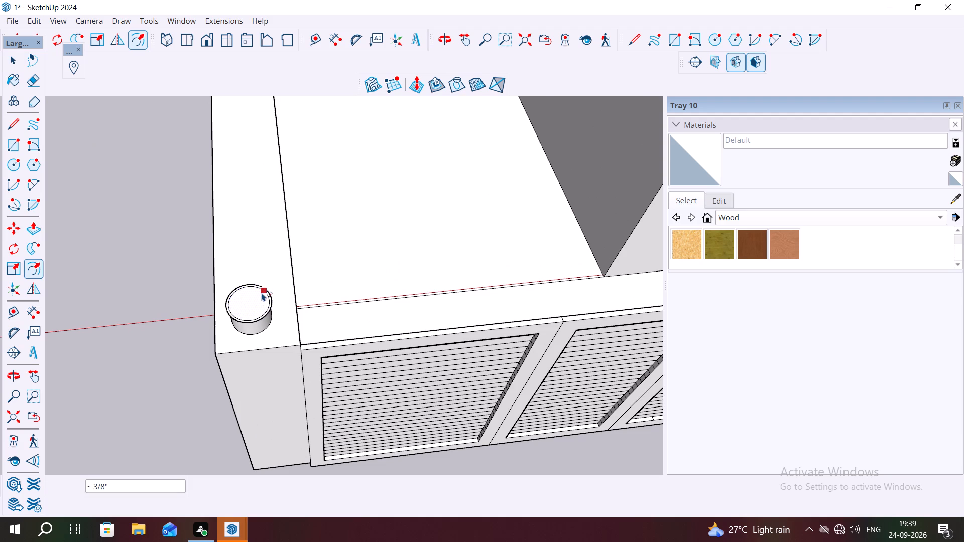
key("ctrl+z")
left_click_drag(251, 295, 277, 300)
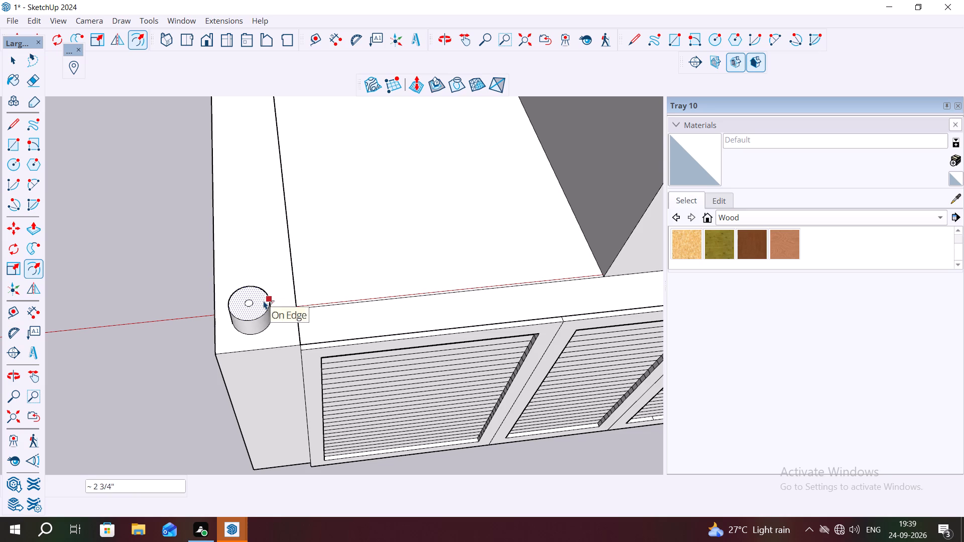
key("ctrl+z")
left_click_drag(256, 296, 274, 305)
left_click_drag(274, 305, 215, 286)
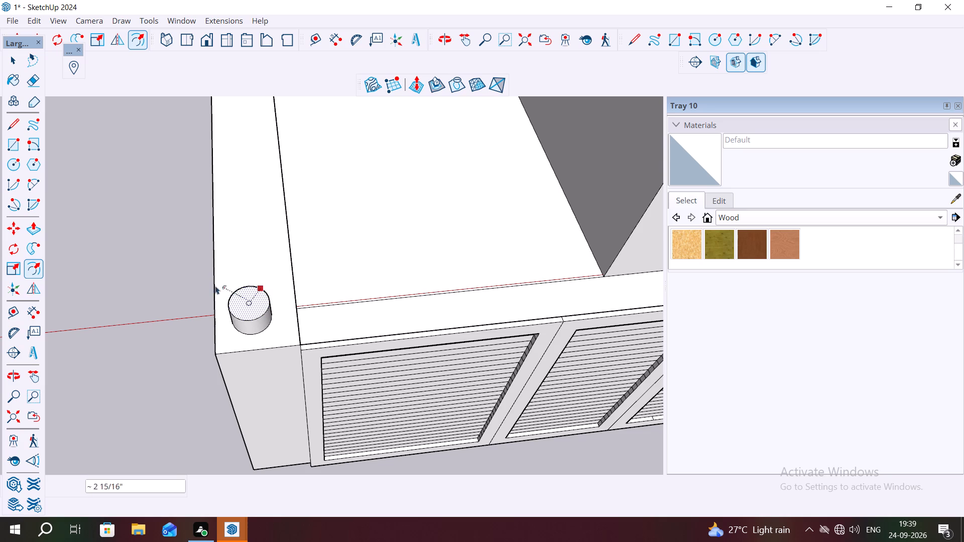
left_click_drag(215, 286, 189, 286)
Offset the top edge of the cylinder beside the wide panel outward by about 2".
left_click_drag(235, 301, 233, 288)
left_click_drag(233, 288, 224, 284)
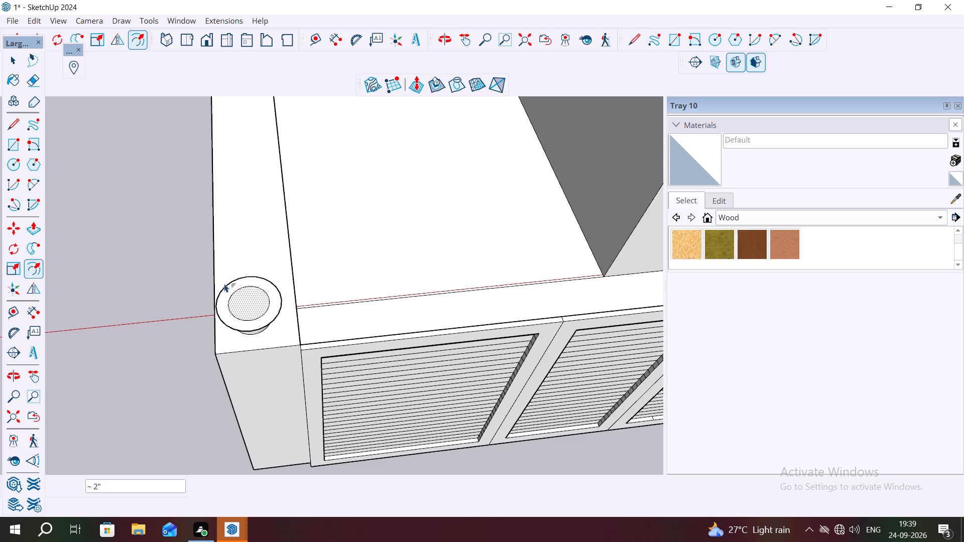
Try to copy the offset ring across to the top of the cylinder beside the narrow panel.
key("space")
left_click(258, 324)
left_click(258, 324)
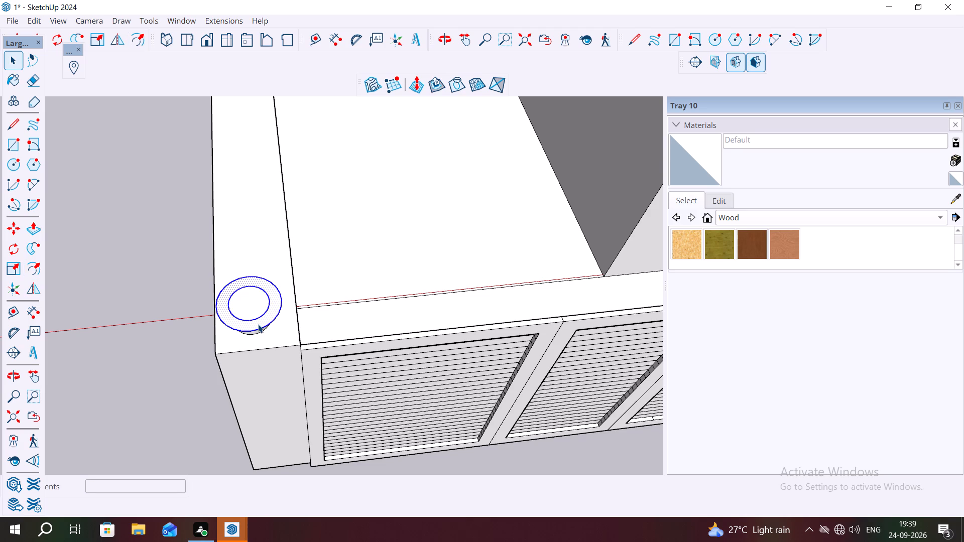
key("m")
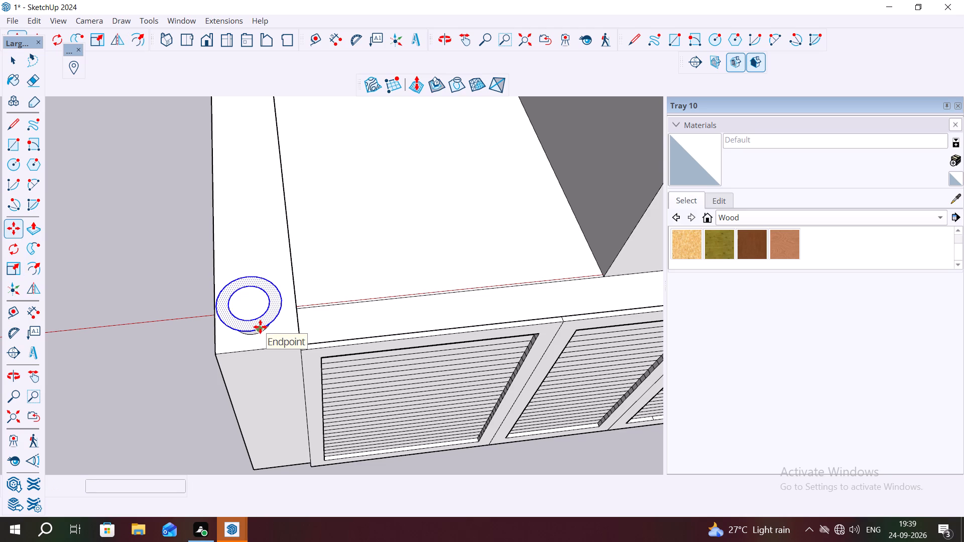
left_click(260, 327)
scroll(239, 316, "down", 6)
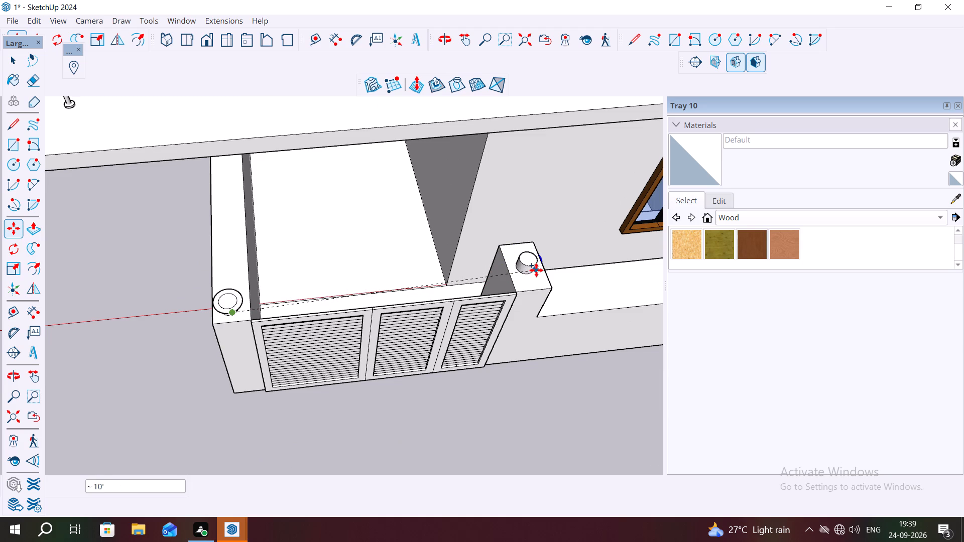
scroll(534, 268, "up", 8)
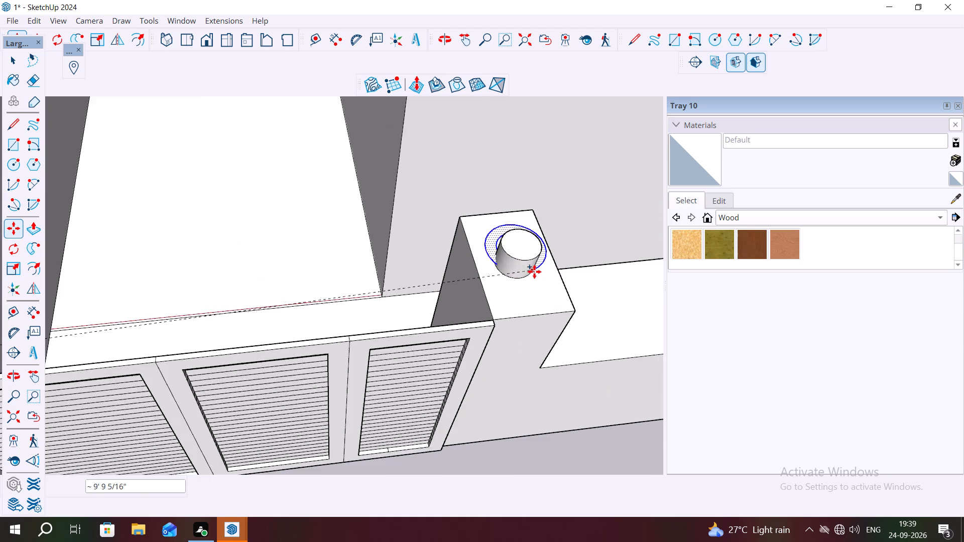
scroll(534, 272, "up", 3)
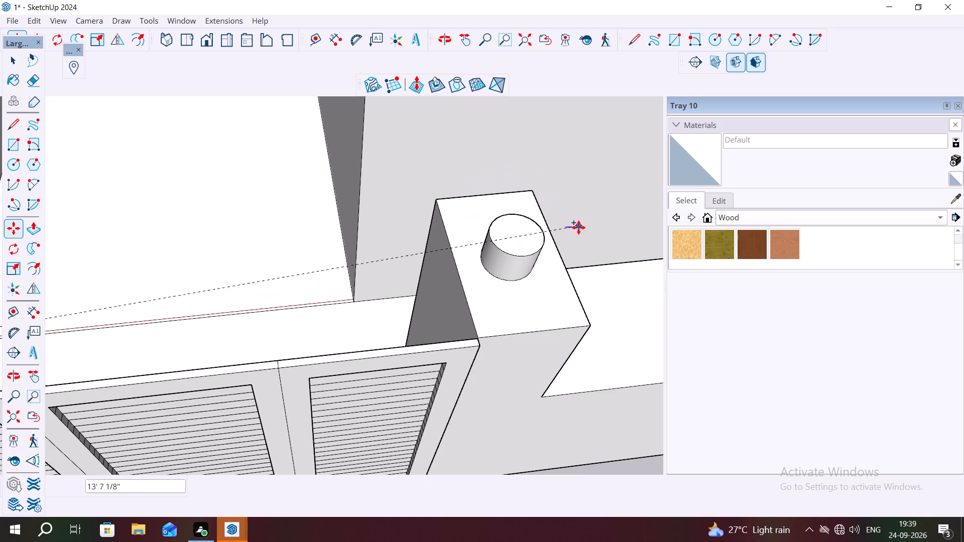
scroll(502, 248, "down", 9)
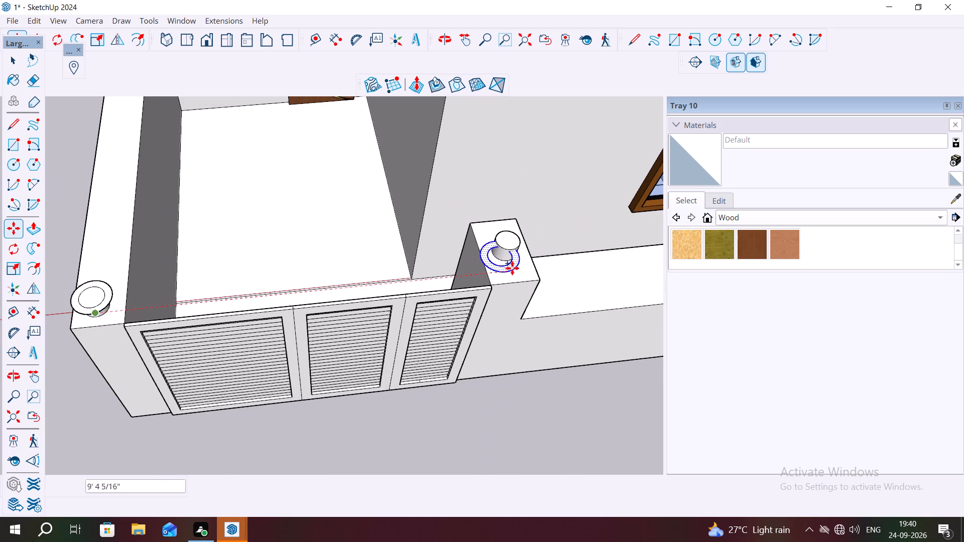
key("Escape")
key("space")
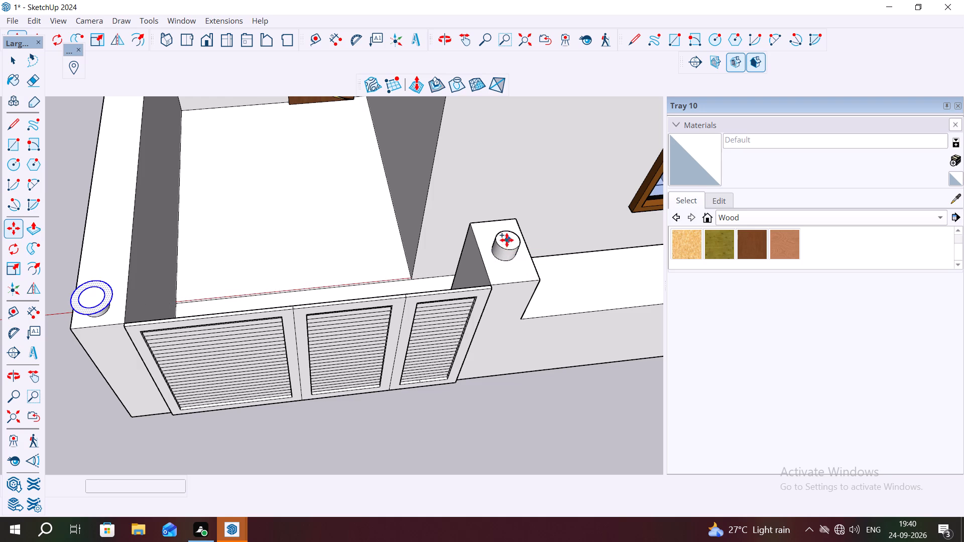
Repeat the 2" outward offset on the top face of the cylinder beside the narrow panel.
left_click(509, 244)
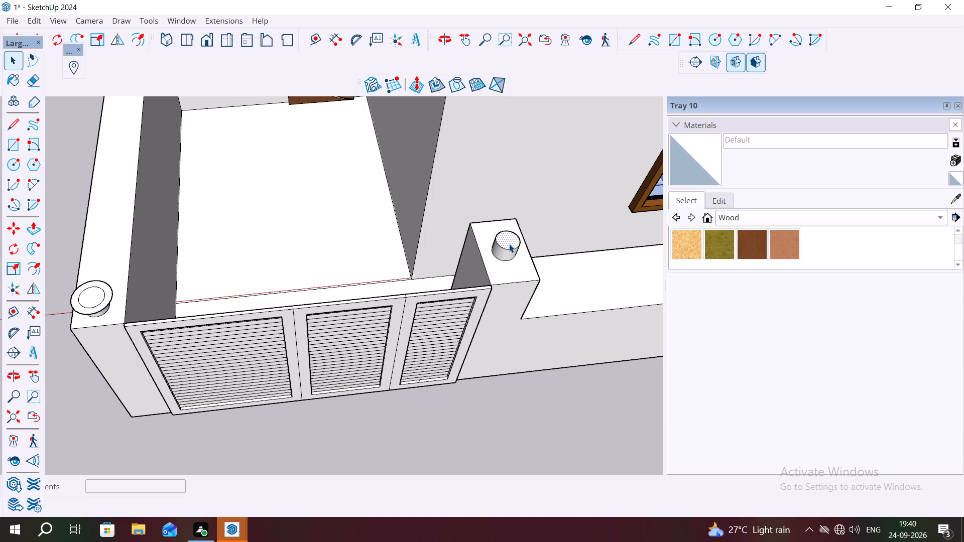
key("e")
key("r")
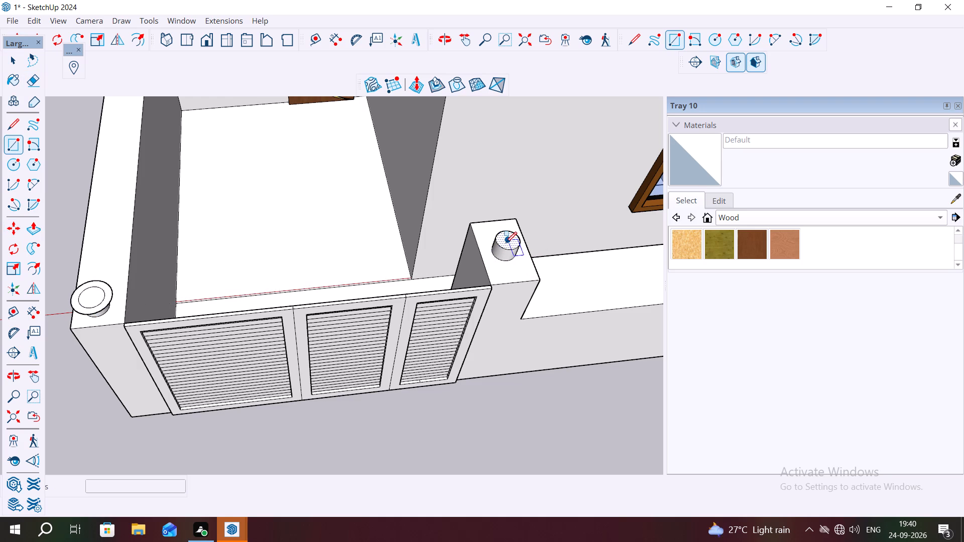
key("Escape")
key("space")
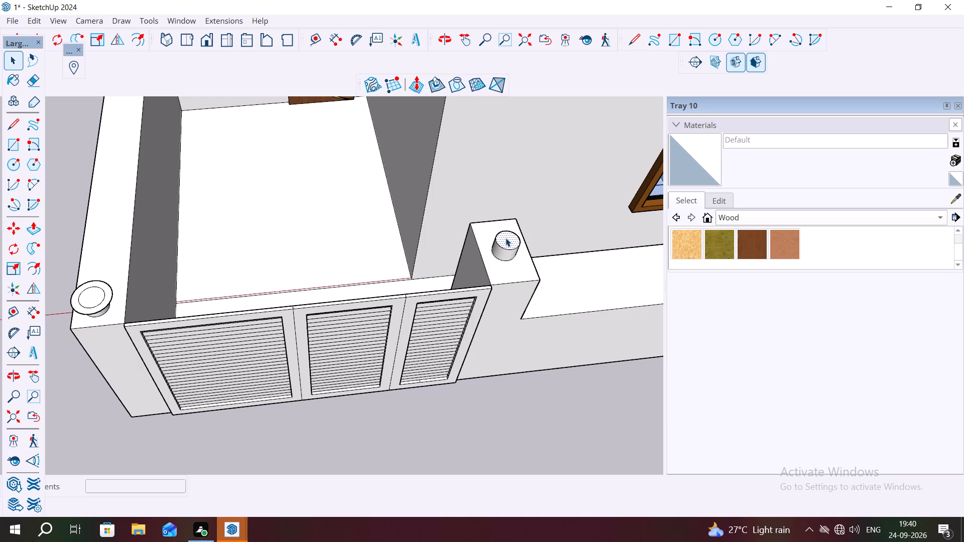
key("f")
double_click(506, 238)
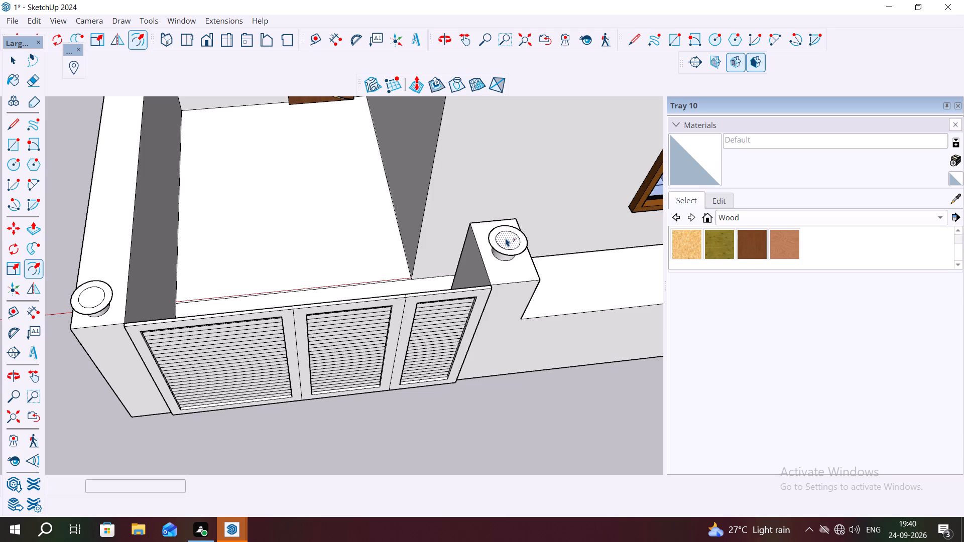
key("Escape")
key("space")
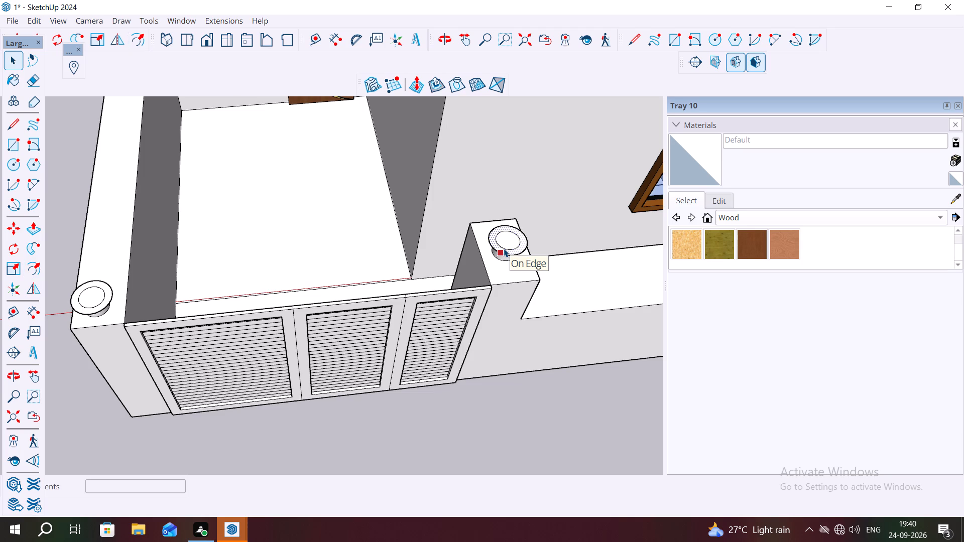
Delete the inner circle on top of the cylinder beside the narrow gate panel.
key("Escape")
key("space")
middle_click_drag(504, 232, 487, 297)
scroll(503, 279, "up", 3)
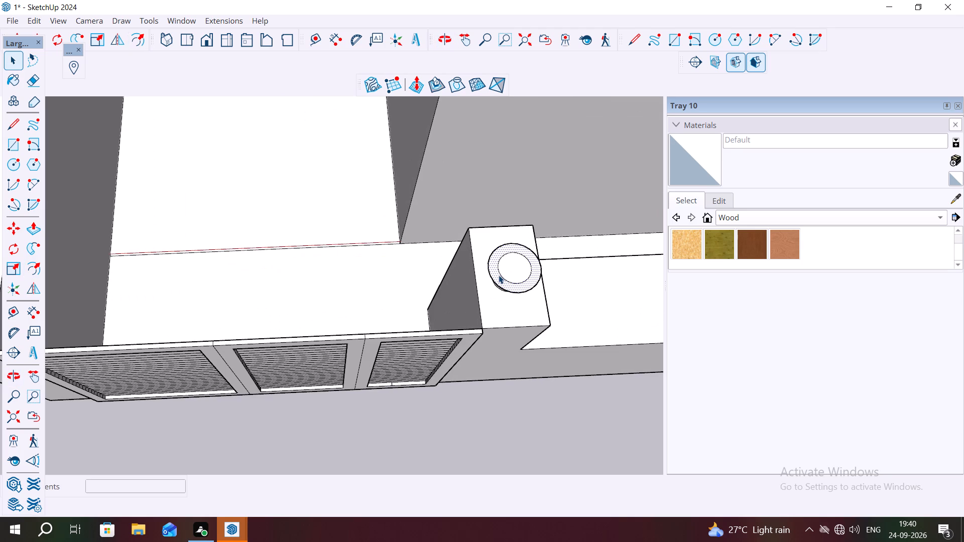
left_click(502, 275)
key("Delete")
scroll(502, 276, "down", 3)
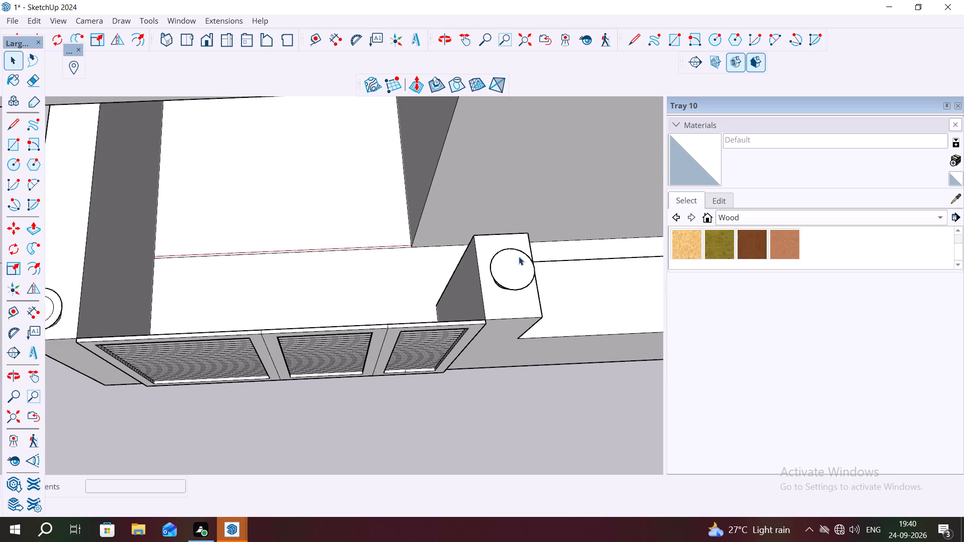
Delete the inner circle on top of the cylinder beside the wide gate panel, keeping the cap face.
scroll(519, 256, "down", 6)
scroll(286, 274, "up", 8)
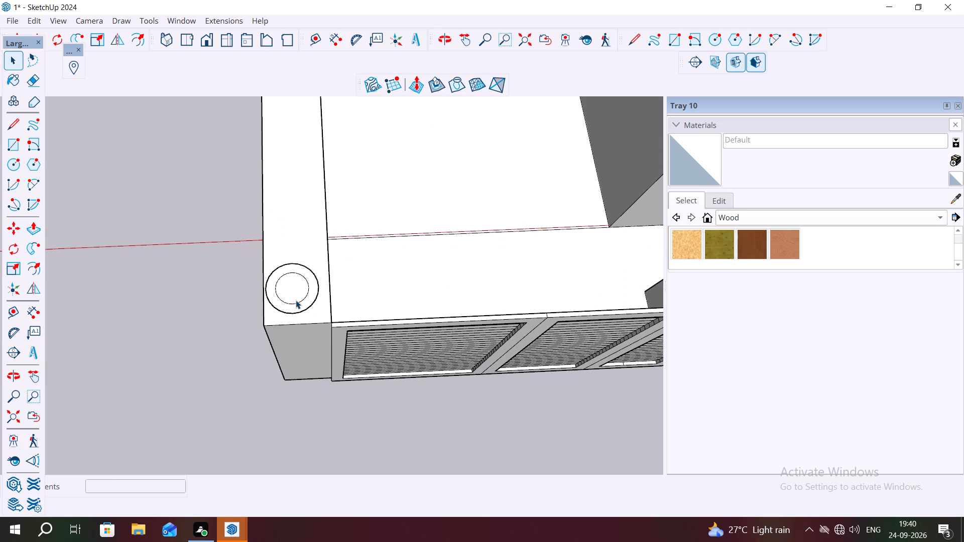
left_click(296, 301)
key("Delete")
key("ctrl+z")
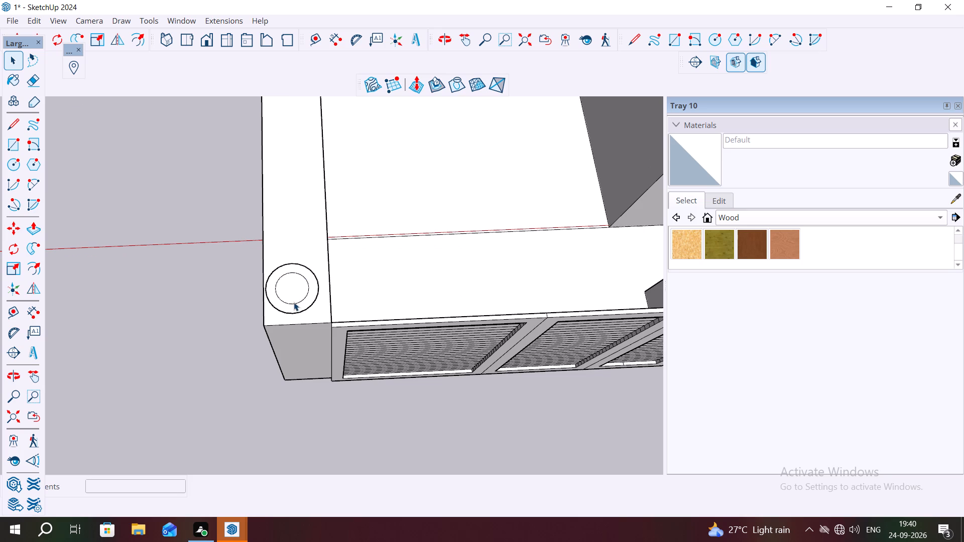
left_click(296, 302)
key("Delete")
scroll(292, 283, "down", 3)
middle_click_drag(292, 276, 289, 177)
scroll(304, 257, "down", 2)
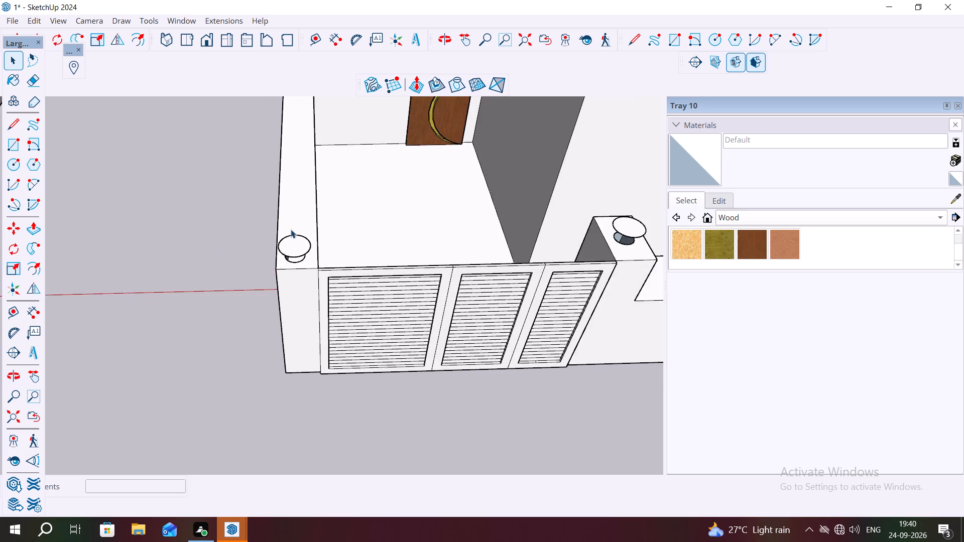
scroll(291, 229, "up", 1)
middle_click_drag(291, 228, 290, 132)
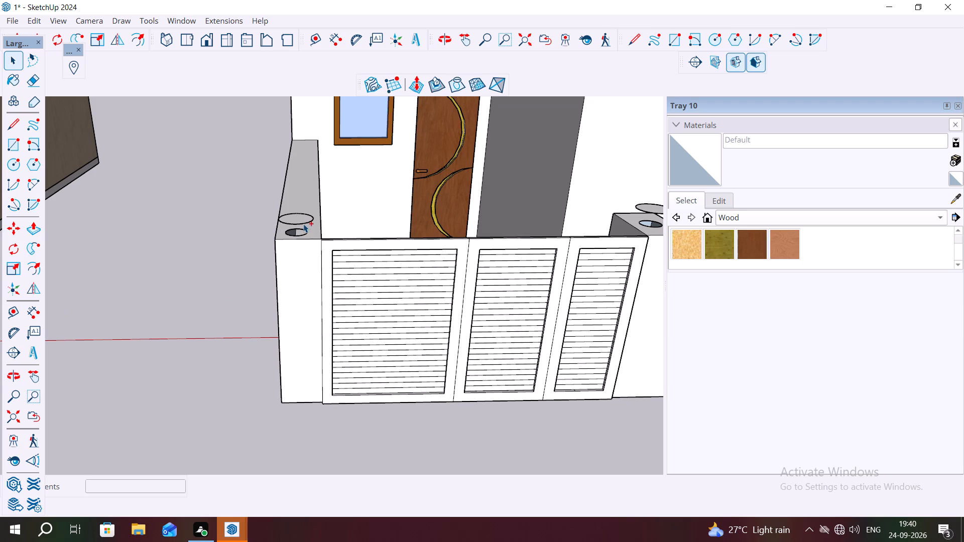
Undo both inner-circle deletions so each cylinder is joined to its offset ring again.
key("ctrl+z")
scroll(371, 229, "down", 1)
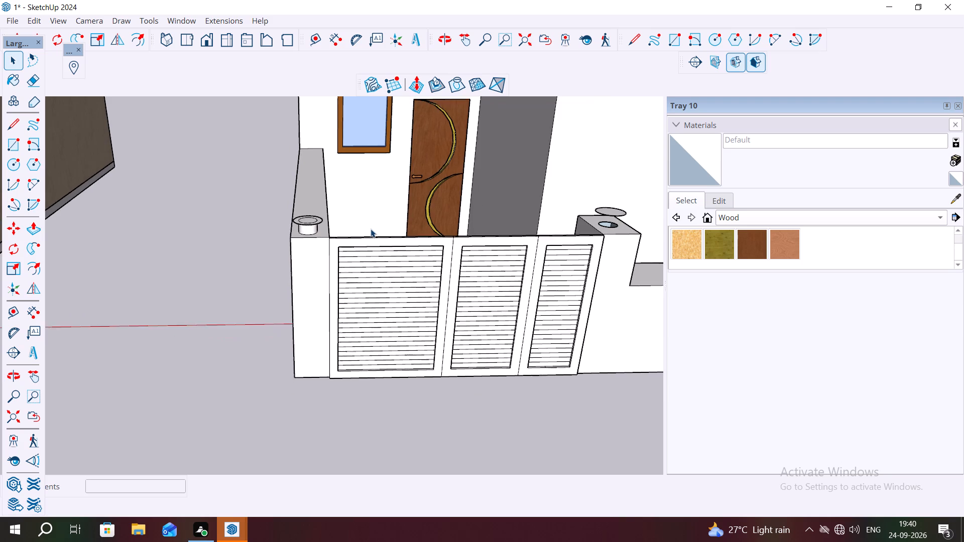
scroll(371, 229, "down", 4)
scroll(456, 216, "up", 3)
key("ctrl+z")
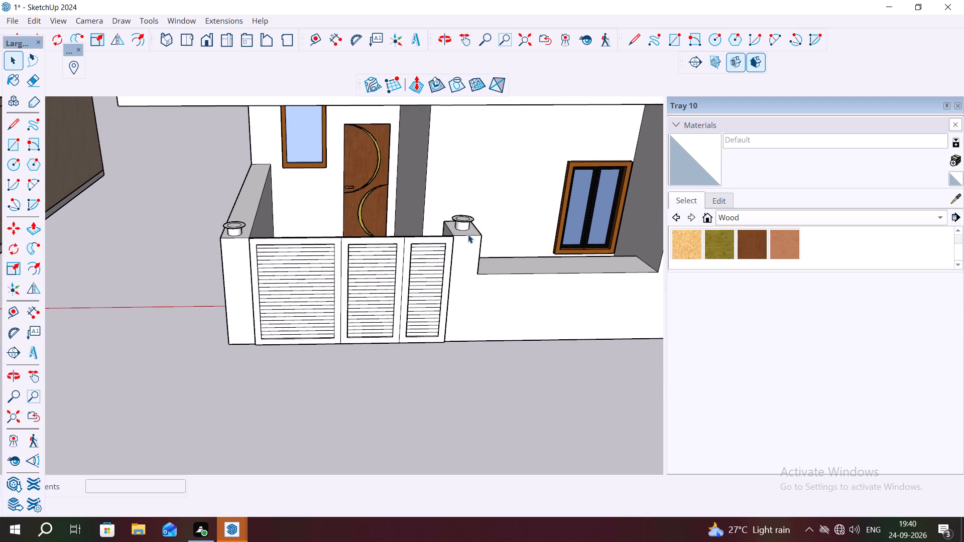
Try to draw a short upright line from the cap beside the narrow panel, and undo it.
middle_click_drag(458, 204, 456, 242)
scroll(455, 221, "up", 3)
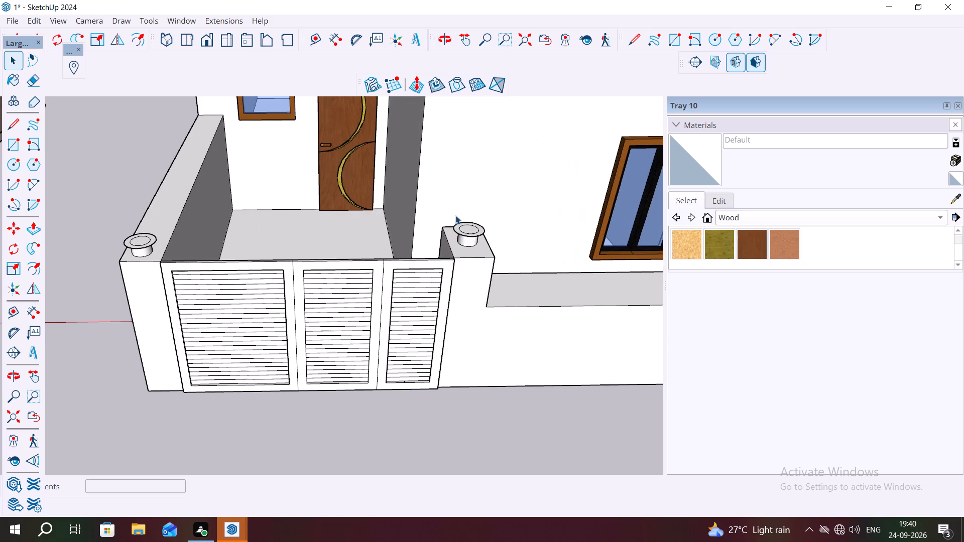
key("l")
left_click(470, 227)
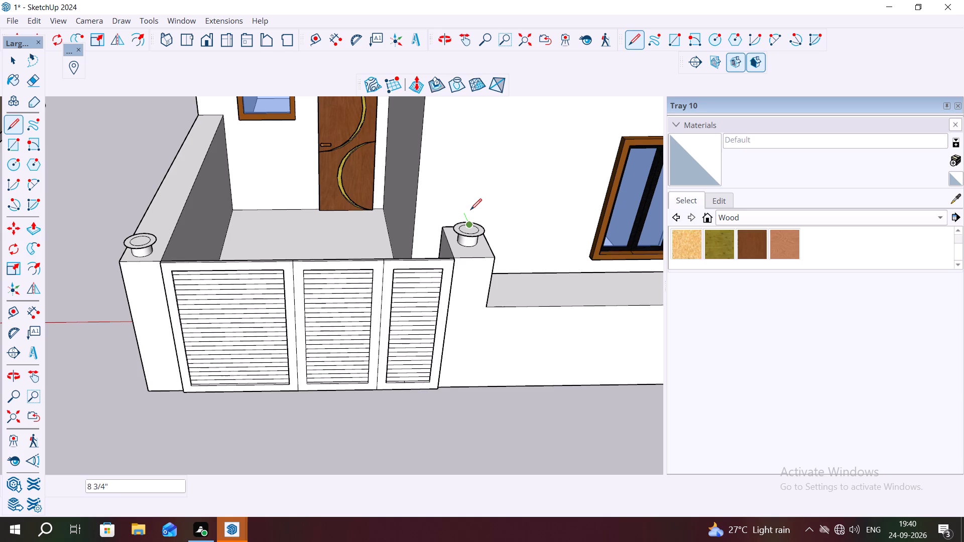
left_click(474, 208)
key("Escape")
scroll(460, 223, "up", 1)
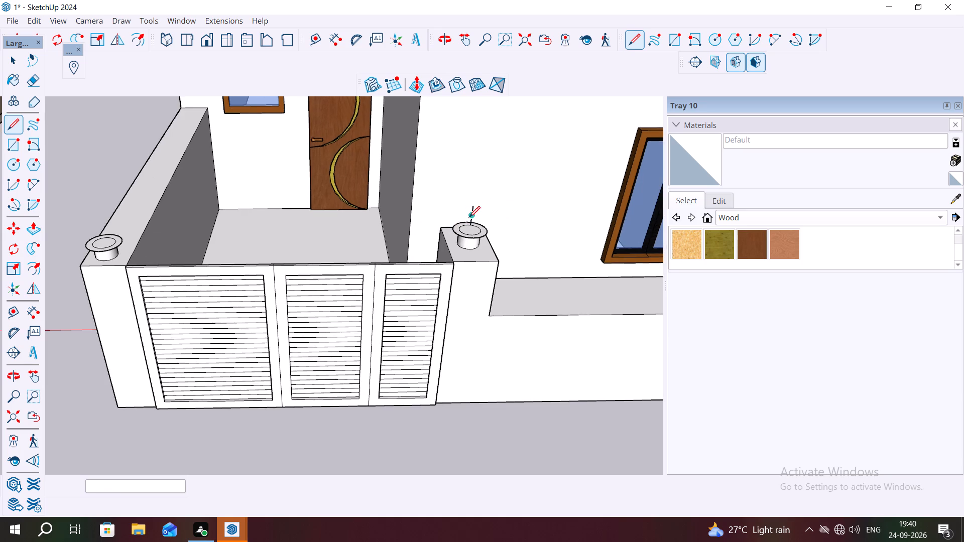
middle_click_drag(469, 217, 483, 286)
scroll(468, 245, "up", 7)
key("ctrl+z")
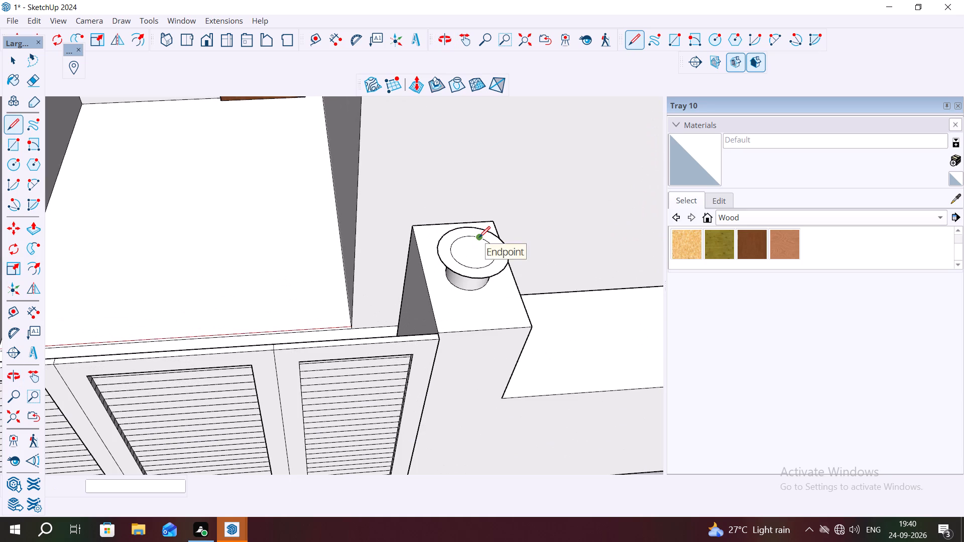
Draw a short vertical line up the blue axis from the centre of the cap beside the narrow panel.
left_click(473, 252)
key("Up")
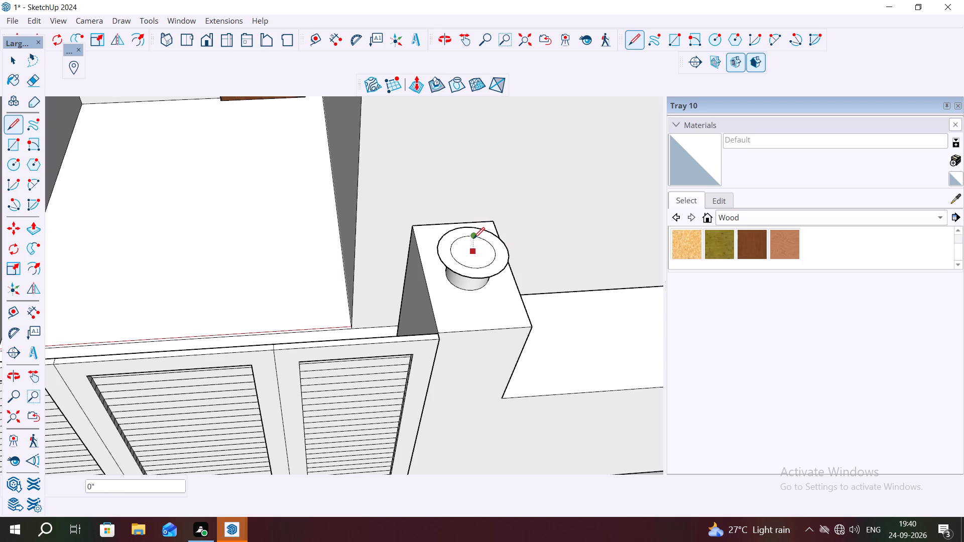
left_click(476, 232)
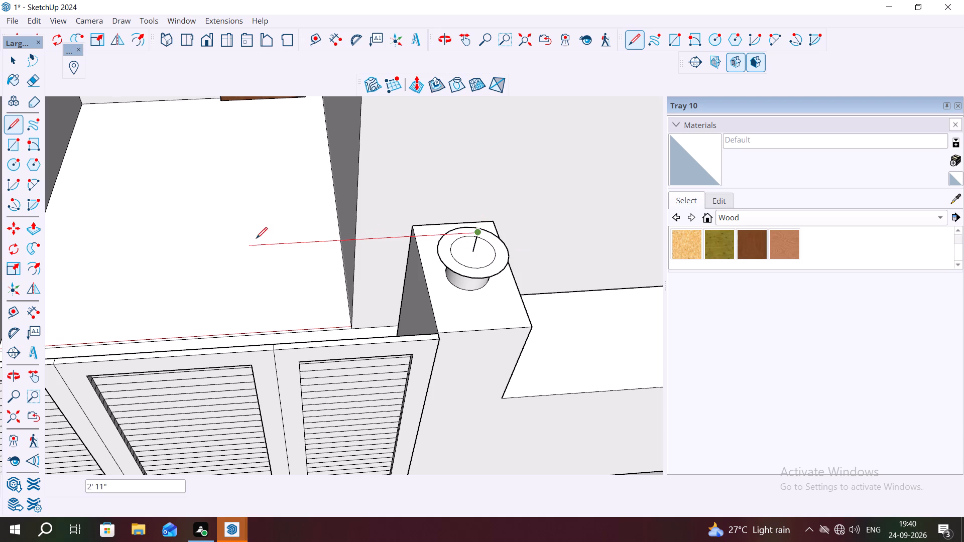
scroll(265, 237, "down", 5)
key("Escape")
scroll(405, 222, "down", 3)
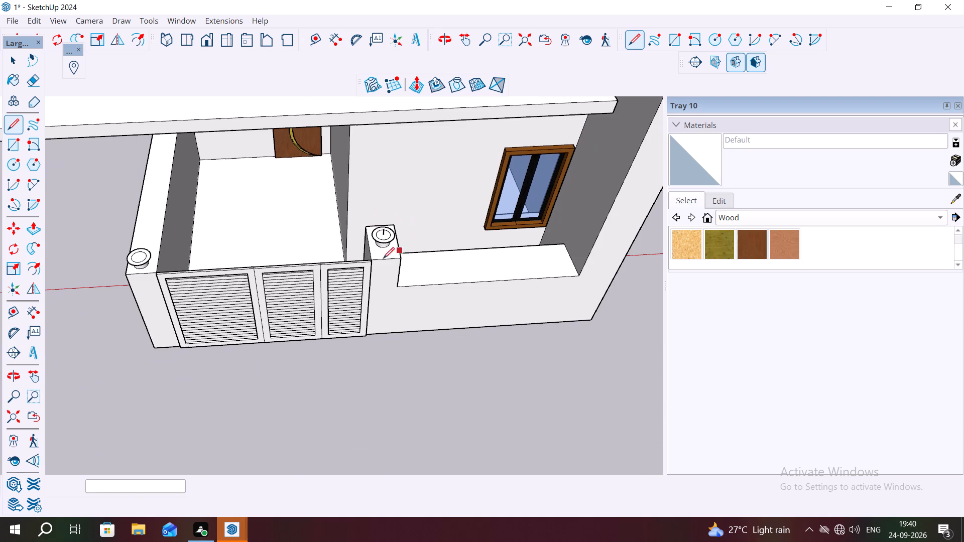
Draw a vertical line about 3 5/8" high from near the centre of the cap beside the wide panel.
scroll(131, 249, "up", 8)
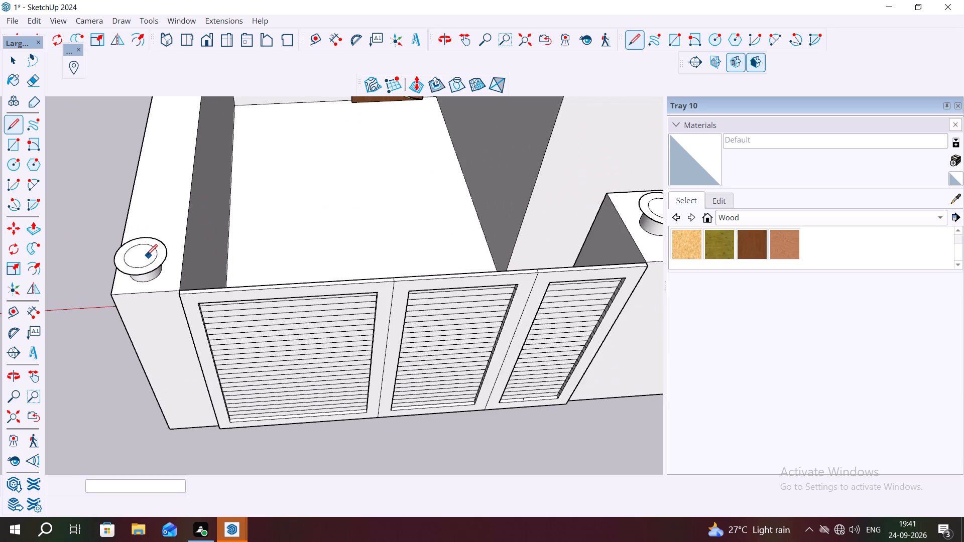
scroll(140, 256, "up", 7)
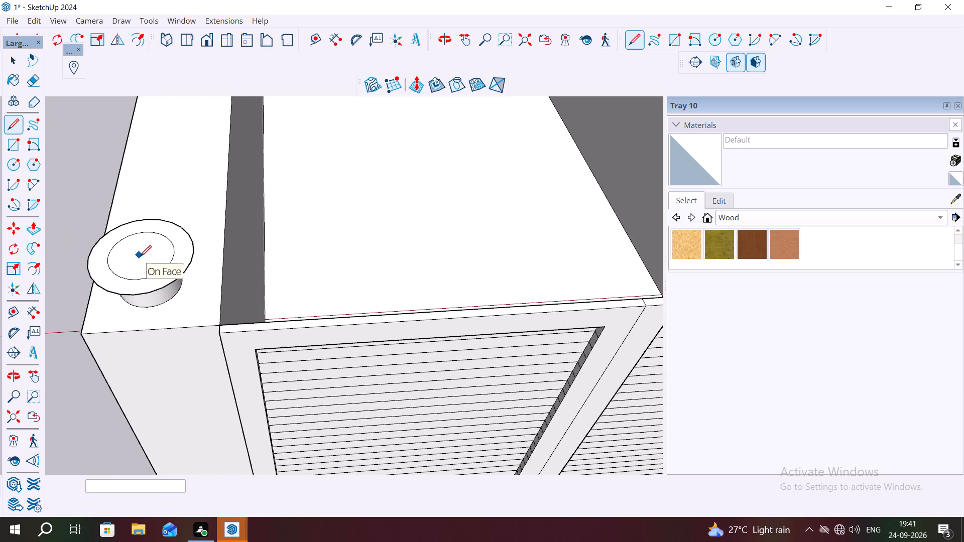
left_click(139, 255)
key("Up")
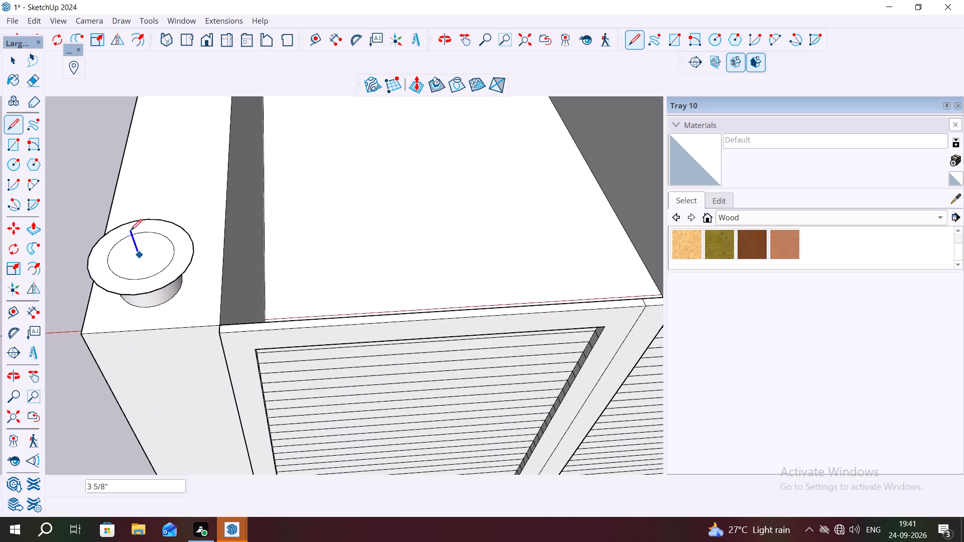
left_click(131, 230)
key("Escape")
key("space")
scroll(145, 252, "down", 3)
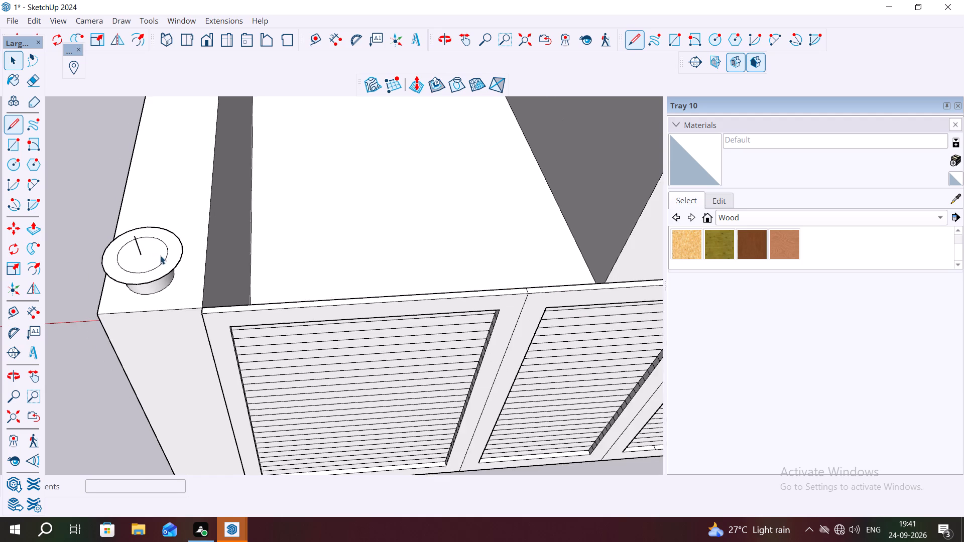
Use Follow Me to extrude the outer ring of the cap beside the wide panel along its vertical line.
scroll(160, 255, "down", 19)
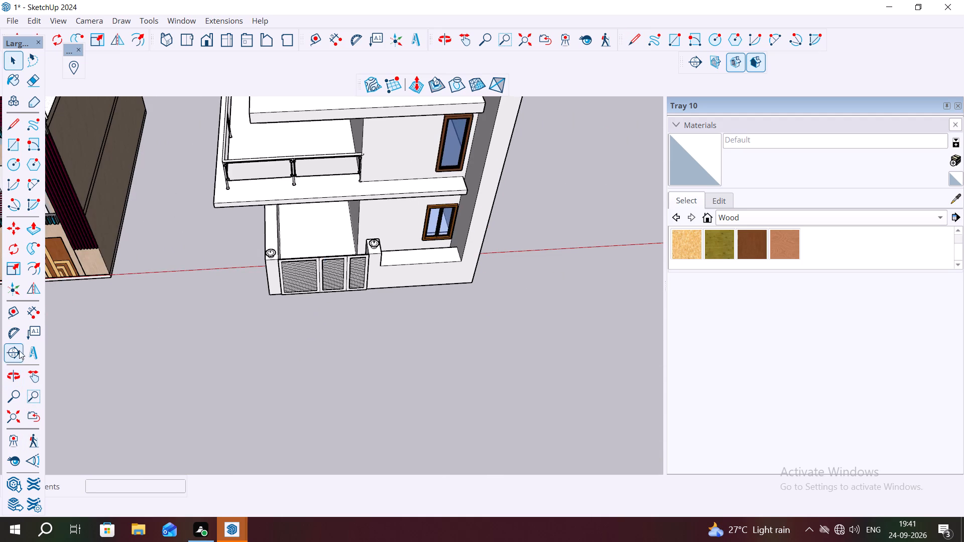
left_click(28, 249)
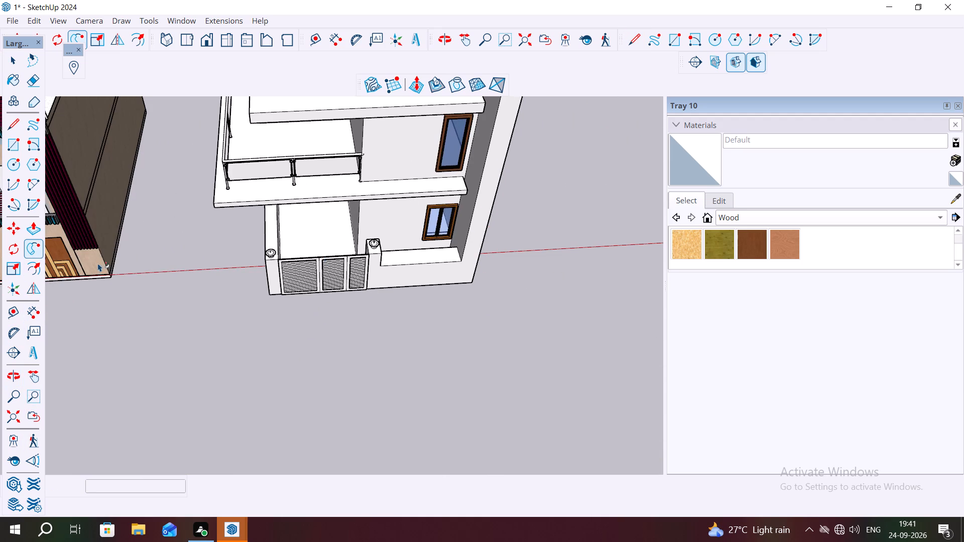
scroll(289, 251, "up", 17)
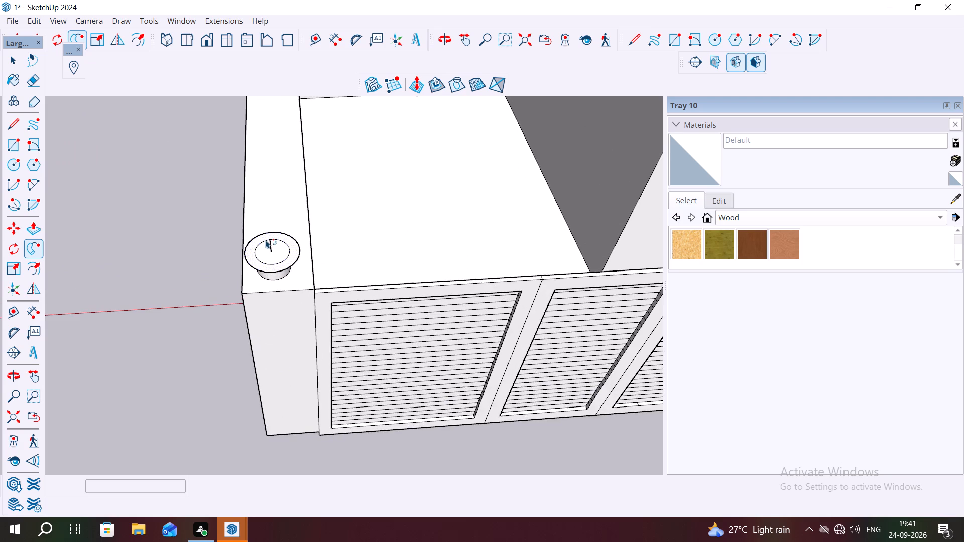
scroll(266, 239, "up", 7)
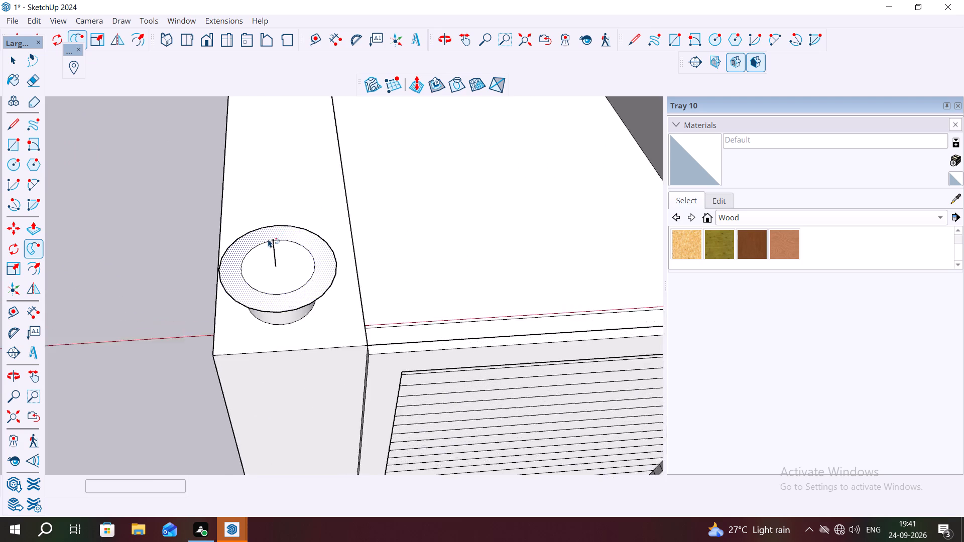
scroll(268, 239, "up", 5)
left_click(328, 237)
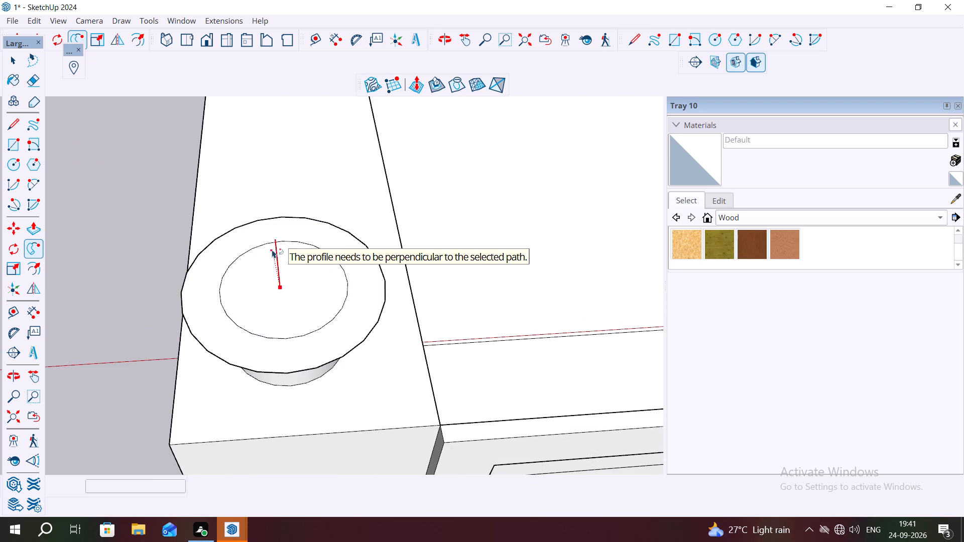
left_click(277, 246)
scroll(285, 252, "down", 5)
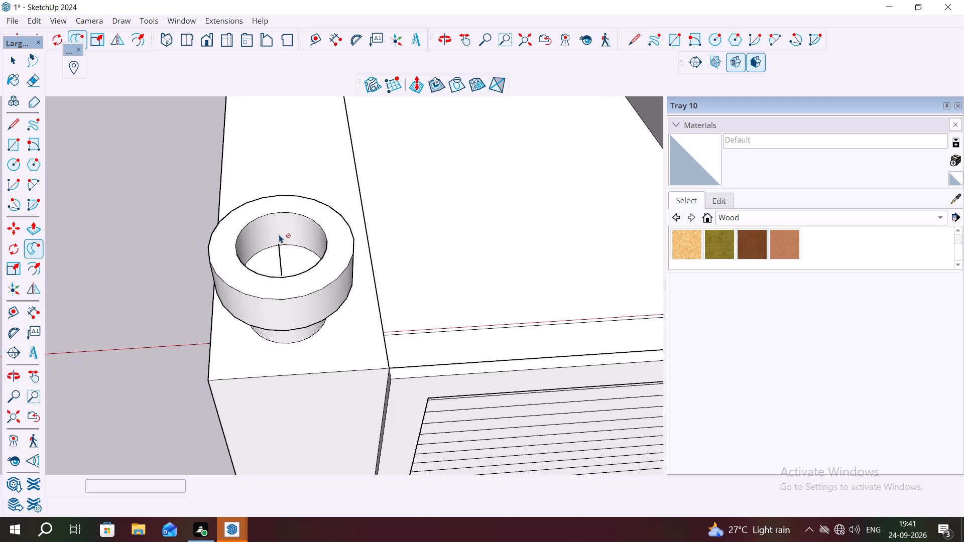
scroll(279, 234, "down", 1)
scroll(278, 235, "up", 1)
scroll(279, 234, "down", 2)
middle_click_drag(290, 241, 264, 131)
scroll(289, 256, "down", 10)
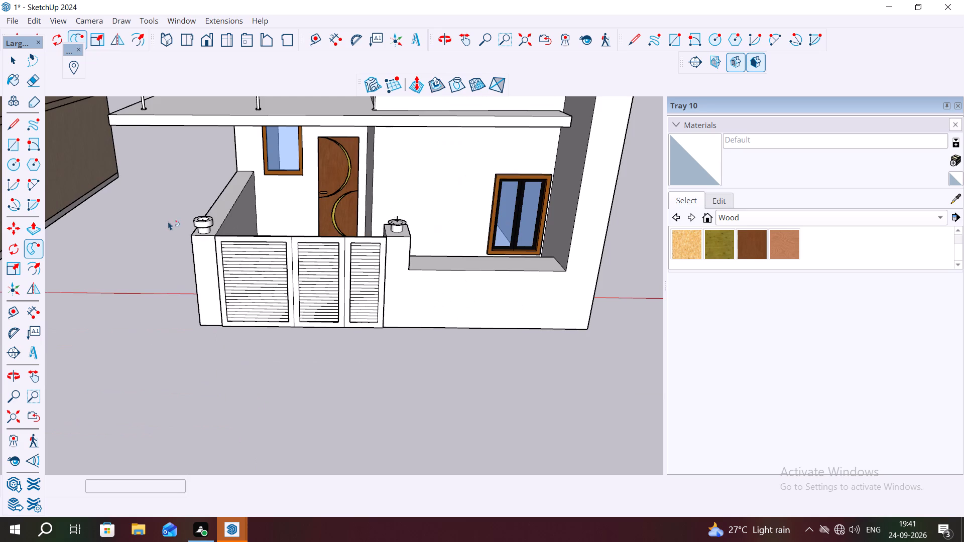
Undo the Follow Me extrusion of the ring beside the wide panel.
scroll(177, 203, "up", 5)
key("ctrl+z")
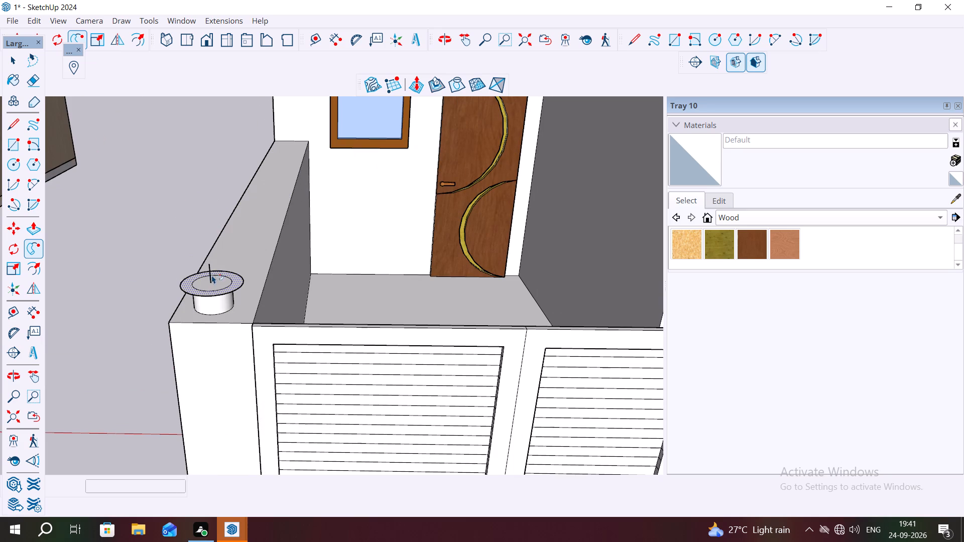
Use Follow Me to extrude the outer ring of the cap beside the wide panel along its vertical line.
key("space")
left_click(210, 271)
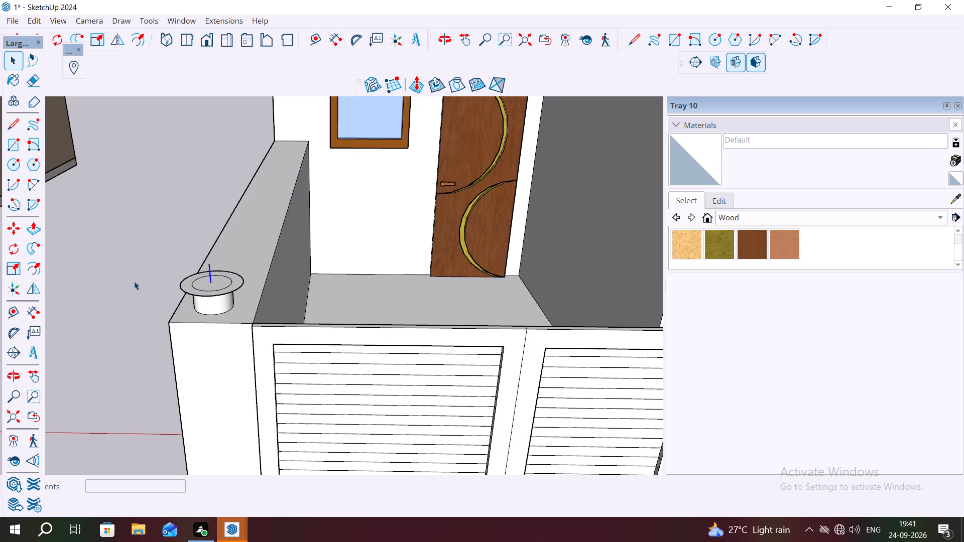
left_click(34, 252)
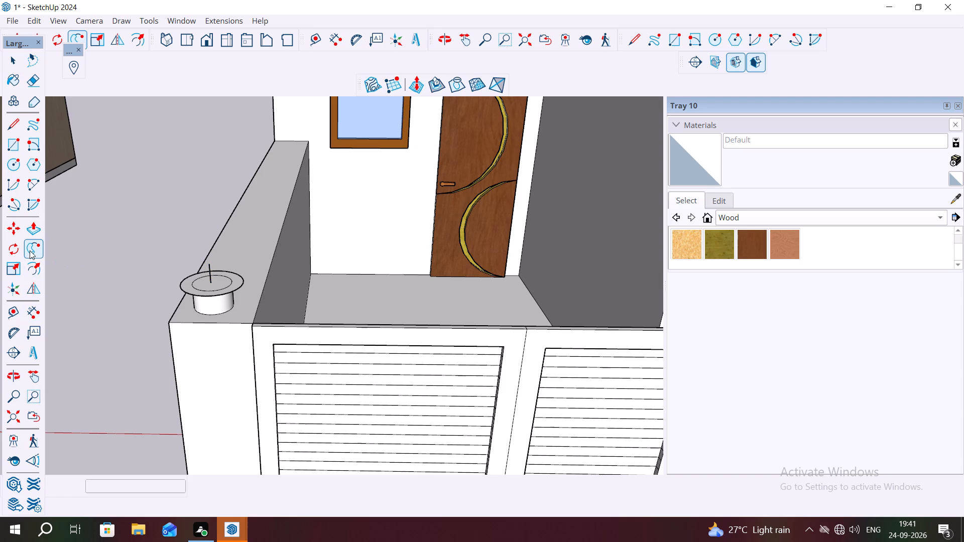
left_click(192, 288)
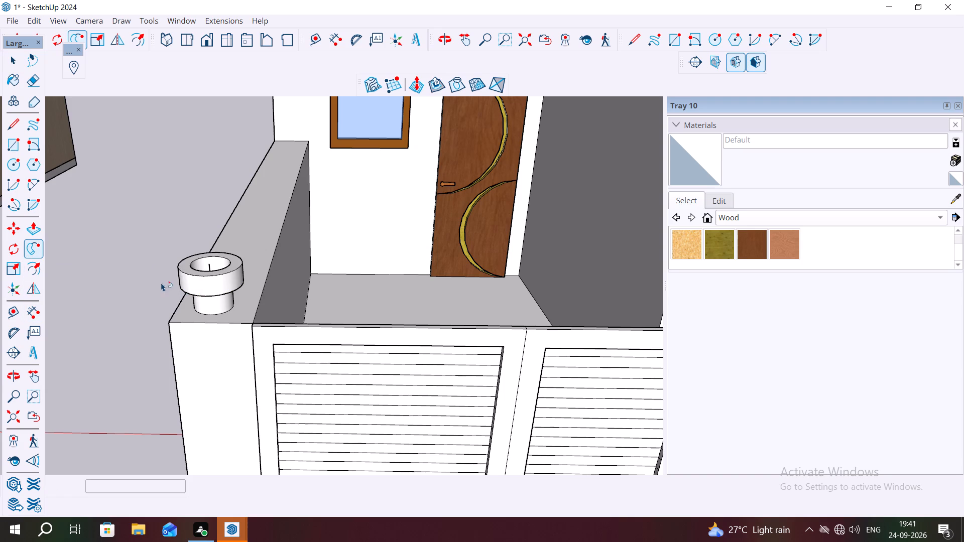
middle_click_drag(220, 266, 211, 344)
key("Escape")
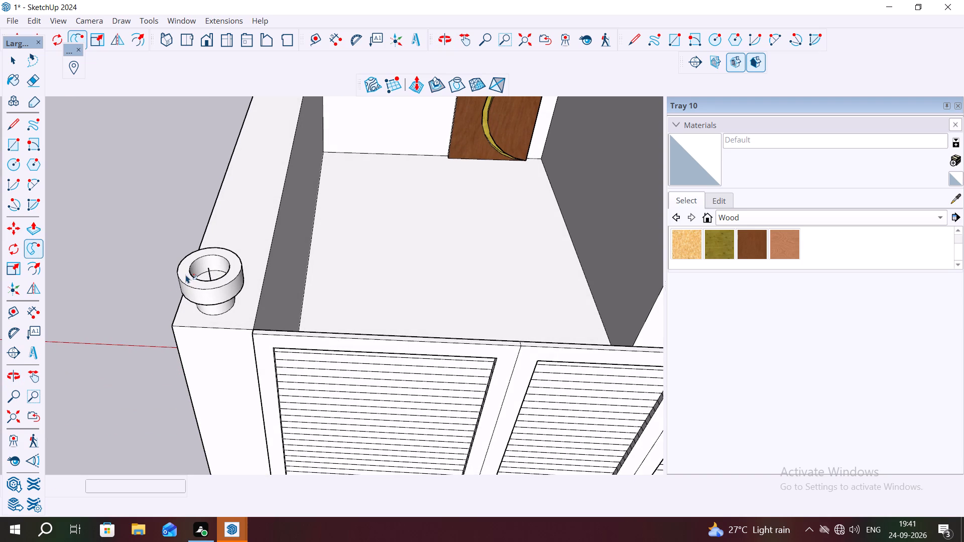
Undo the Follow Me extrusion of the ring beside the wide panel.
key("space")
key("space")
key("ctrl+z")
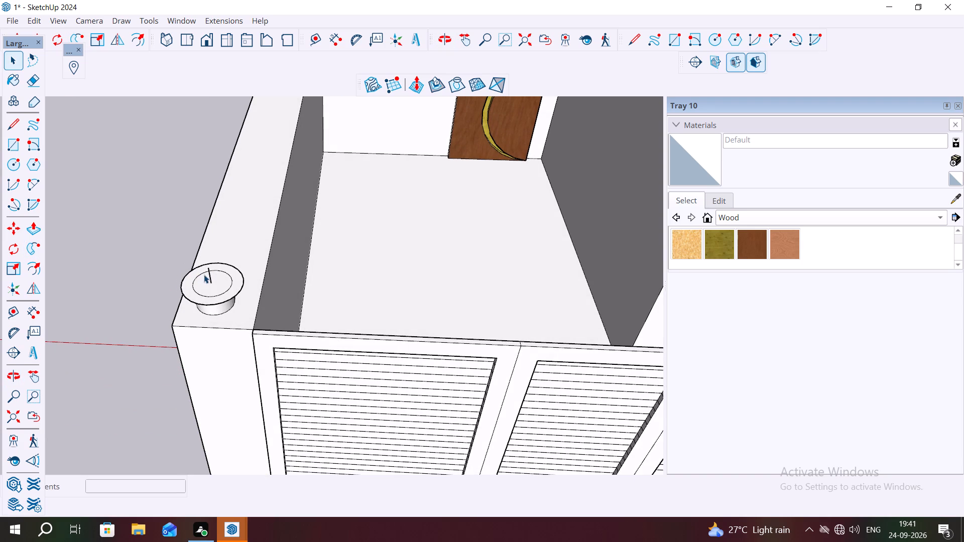
Extrude the outer ring of the cap beside the wide panel up its vertical line with Follow Me.
left_click(208, 275)
left_click(208, 275)
scroll(209, 273, "up", 3)
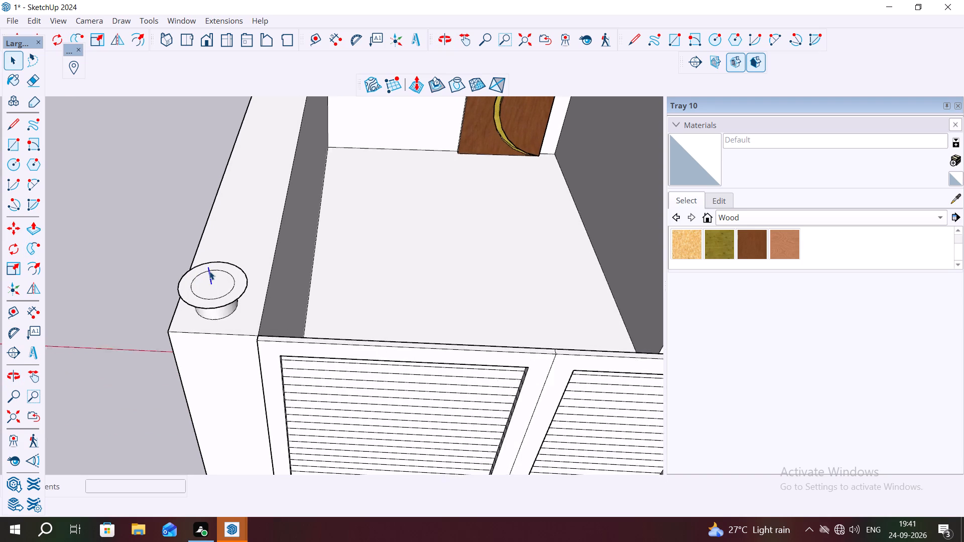
scroll(209, 271, "up", 9)
middle_click_drag(208, 273, 209, 246)
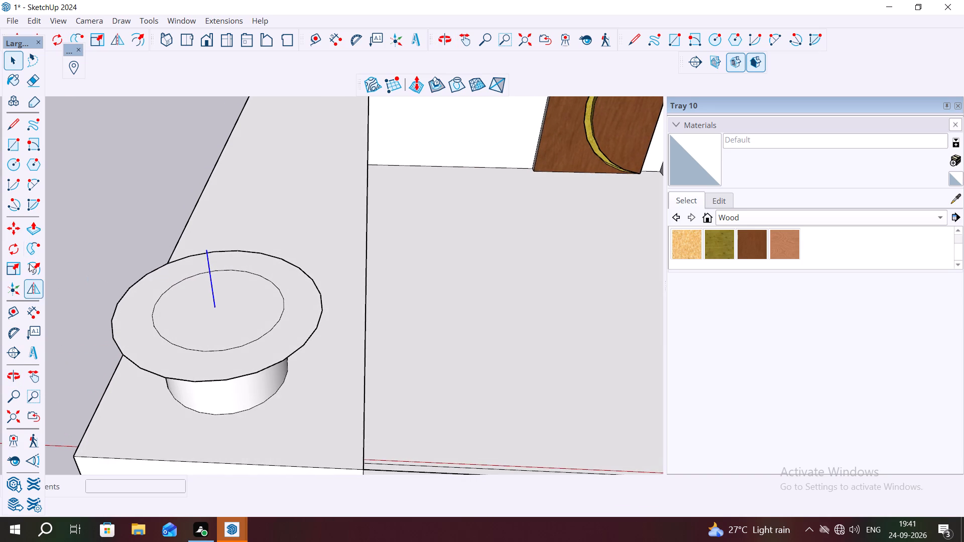
left_click(34, 244)
left_click(149, 315)
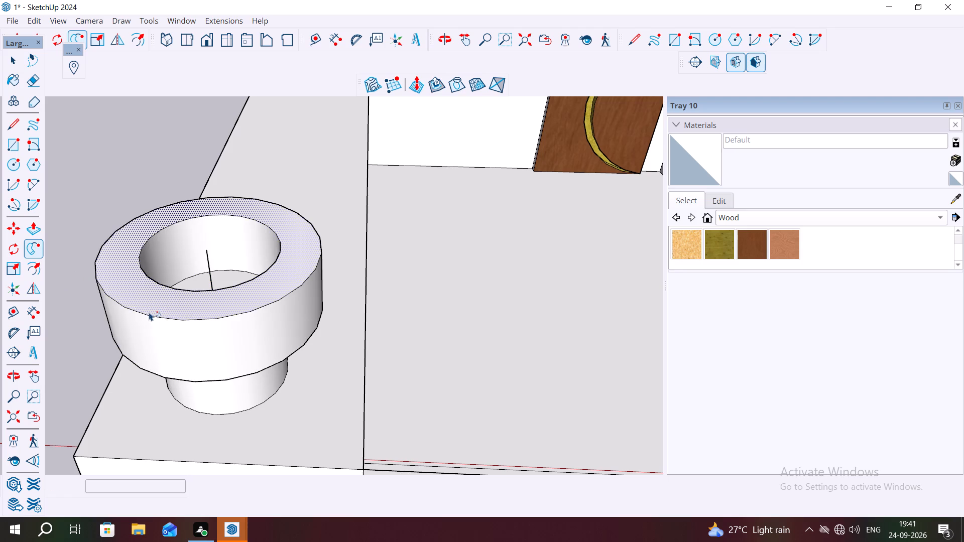
scroll(134, 257, "down", 4)
scroll(91, 229, "up", 1)
scroll(98, 232, "down", 5)
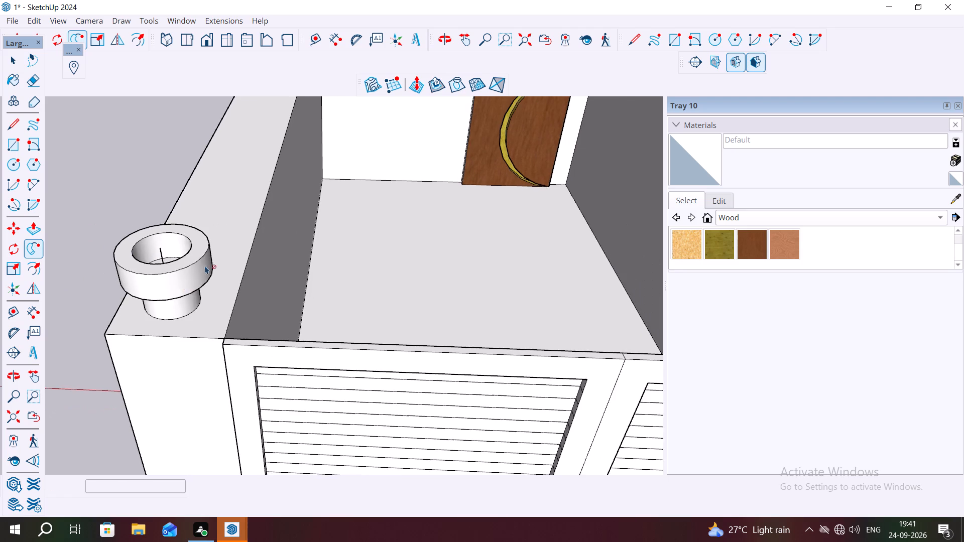
Extrude the outer ring of the cap beside the narrow panel up its vertical line with Follow Me.
scroll(205, 265, "down", 8)
scroll(397, 251, "up", 4)
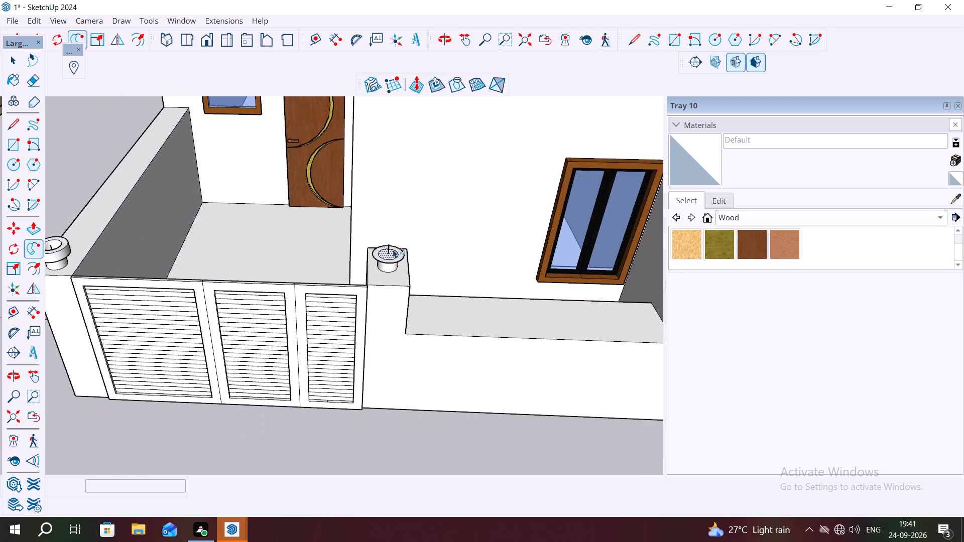
scroll(393, 249, "up", 6)
left_click(392, 269)
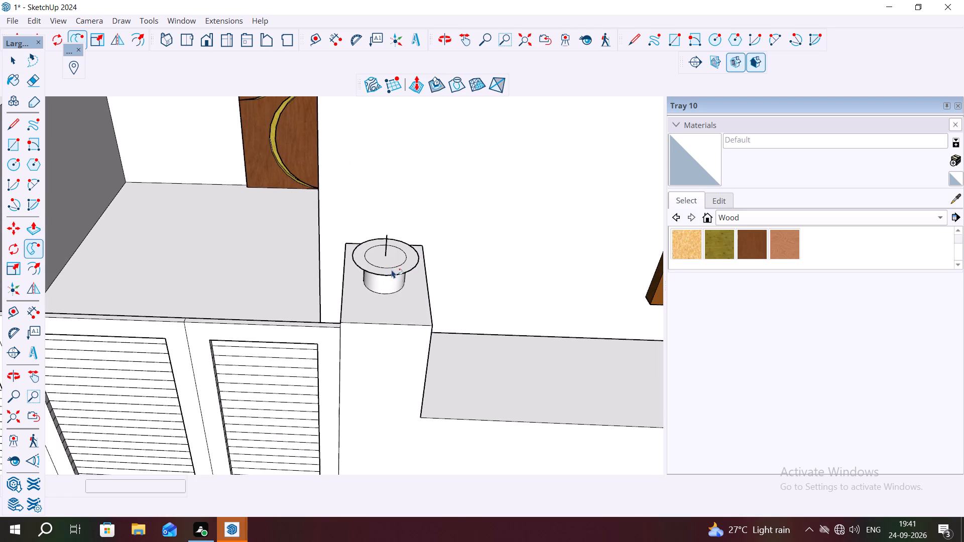
key("ctrl+z")
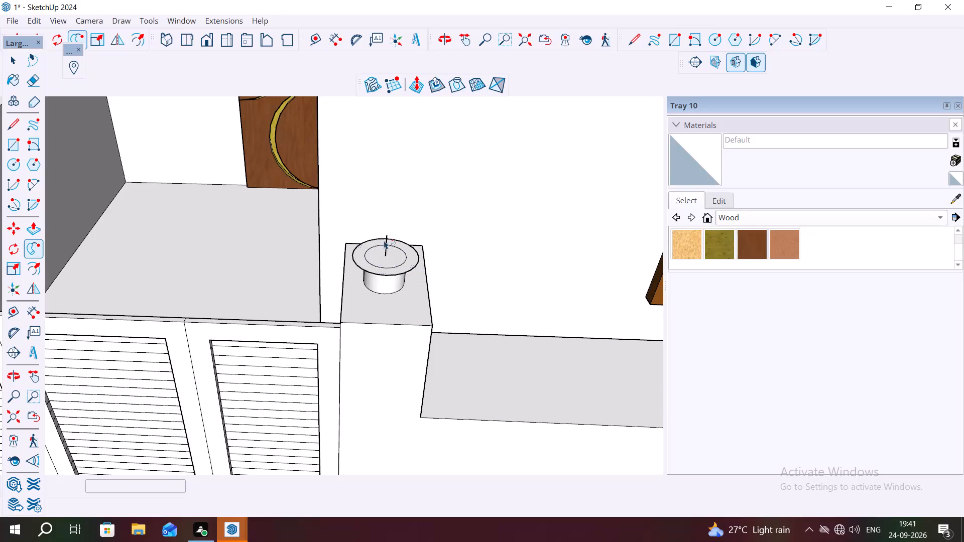
key("space")
left_click(386, 241)
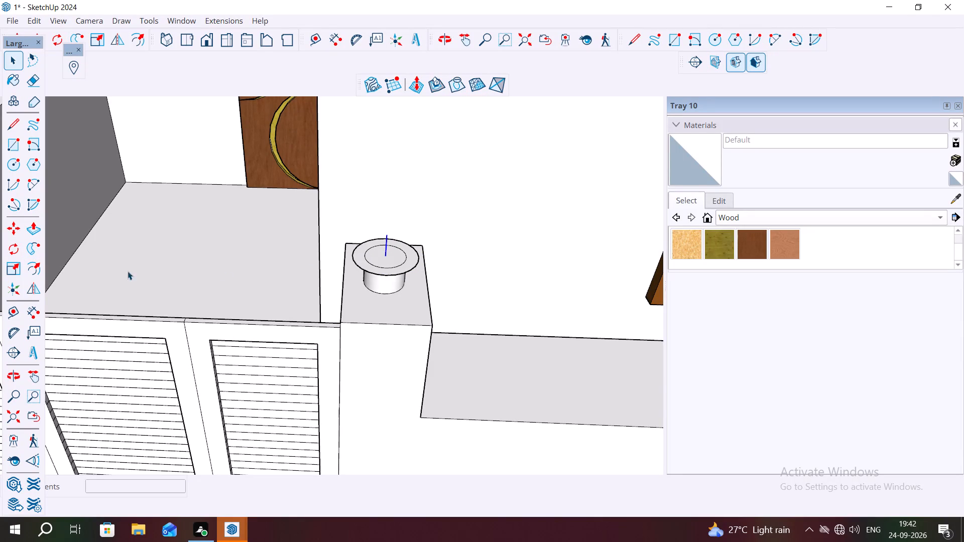
left_click(28, 248)
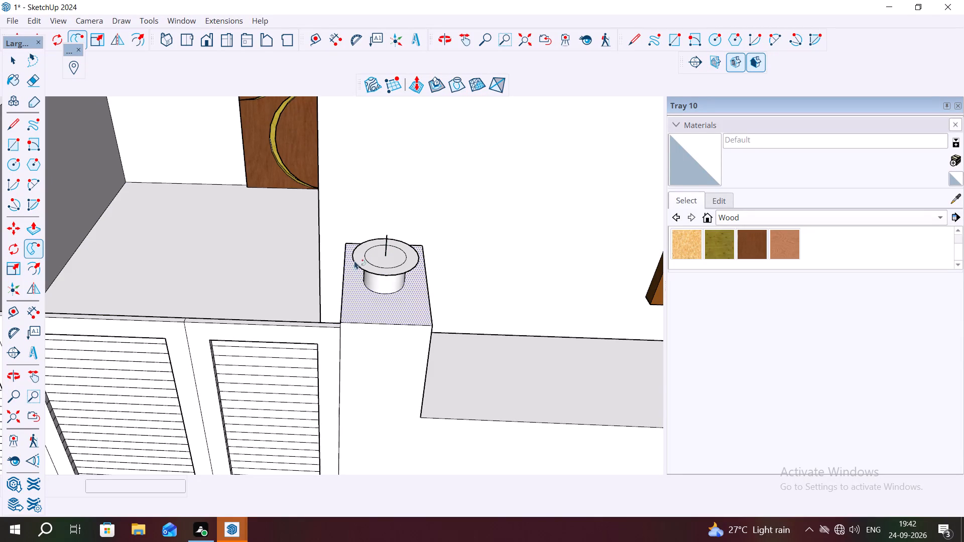
left_click(358, 259)
key("Escape")
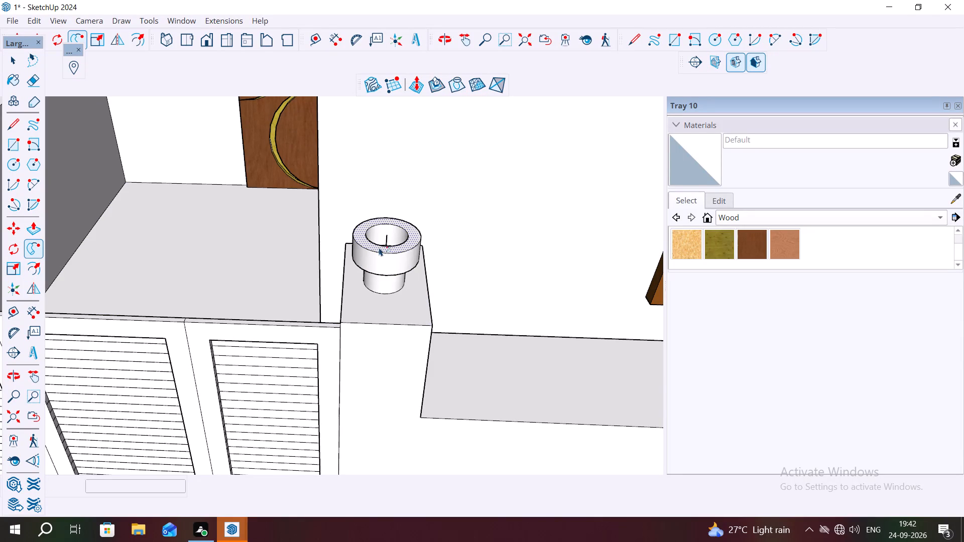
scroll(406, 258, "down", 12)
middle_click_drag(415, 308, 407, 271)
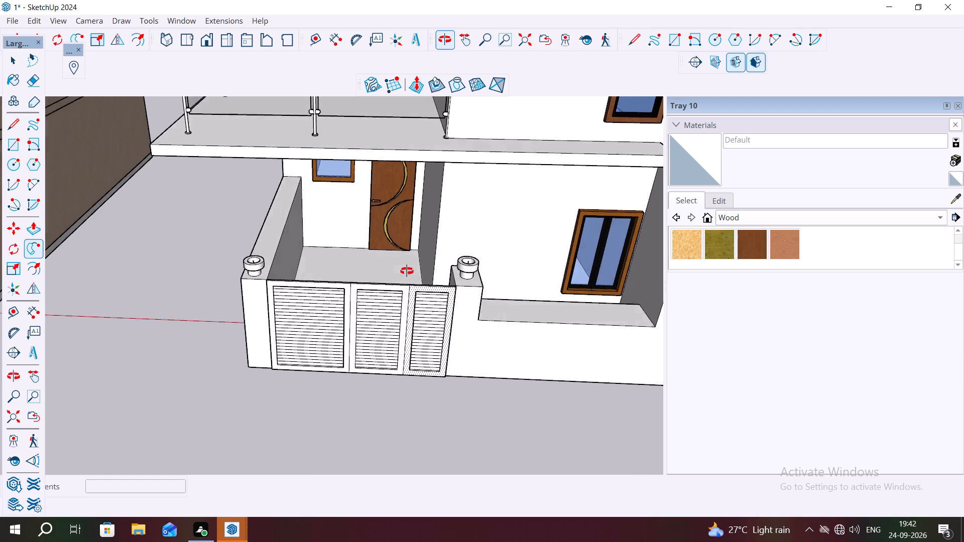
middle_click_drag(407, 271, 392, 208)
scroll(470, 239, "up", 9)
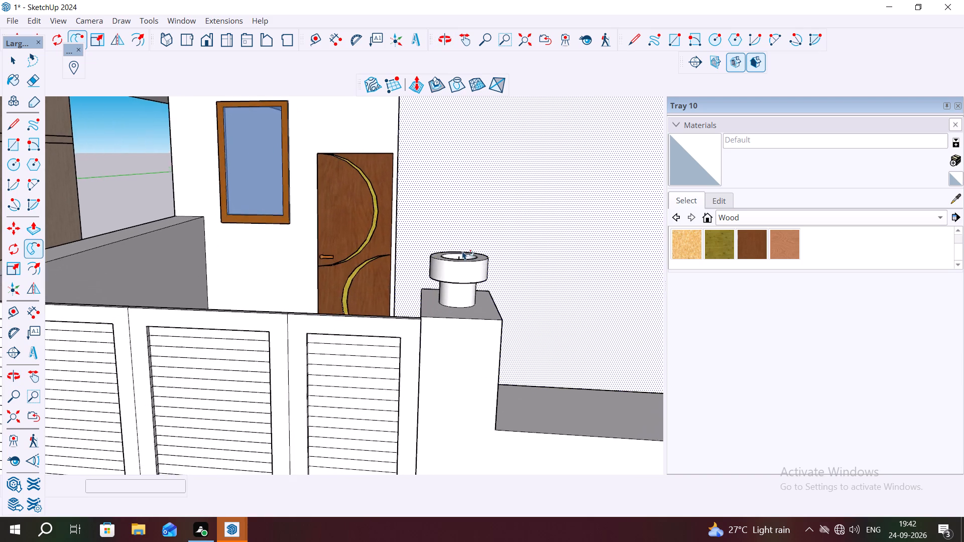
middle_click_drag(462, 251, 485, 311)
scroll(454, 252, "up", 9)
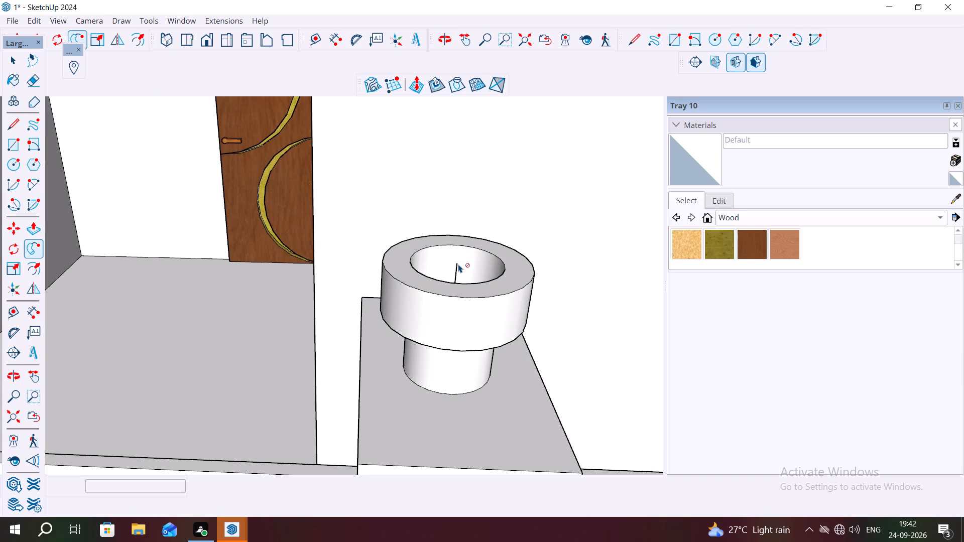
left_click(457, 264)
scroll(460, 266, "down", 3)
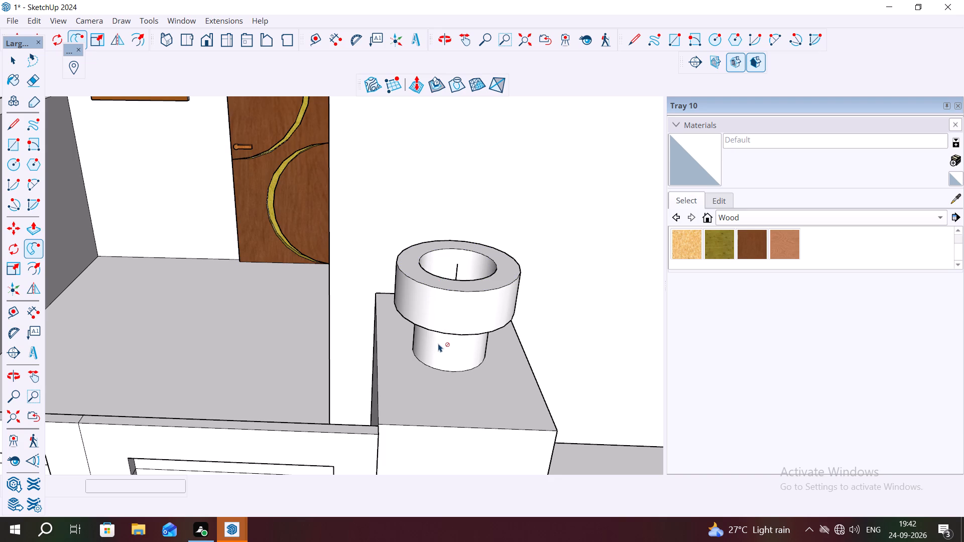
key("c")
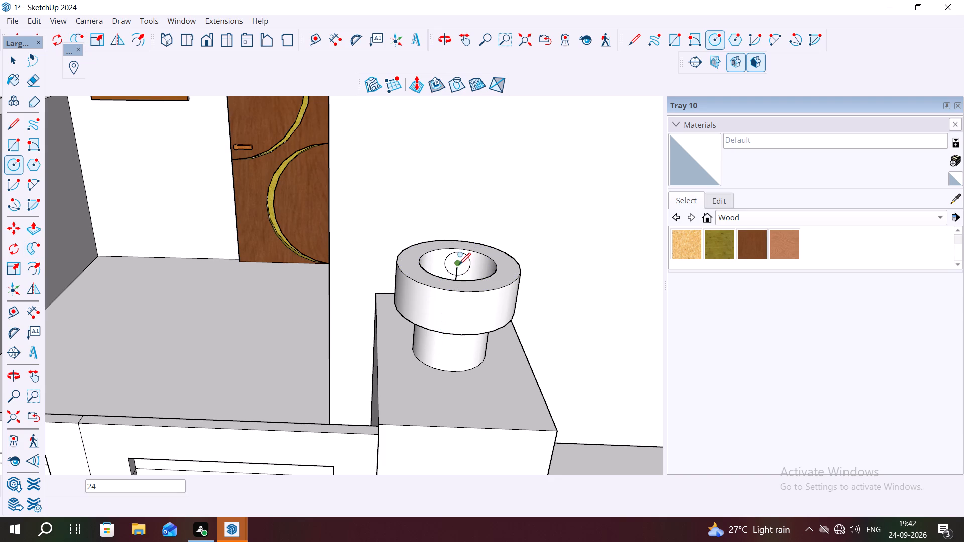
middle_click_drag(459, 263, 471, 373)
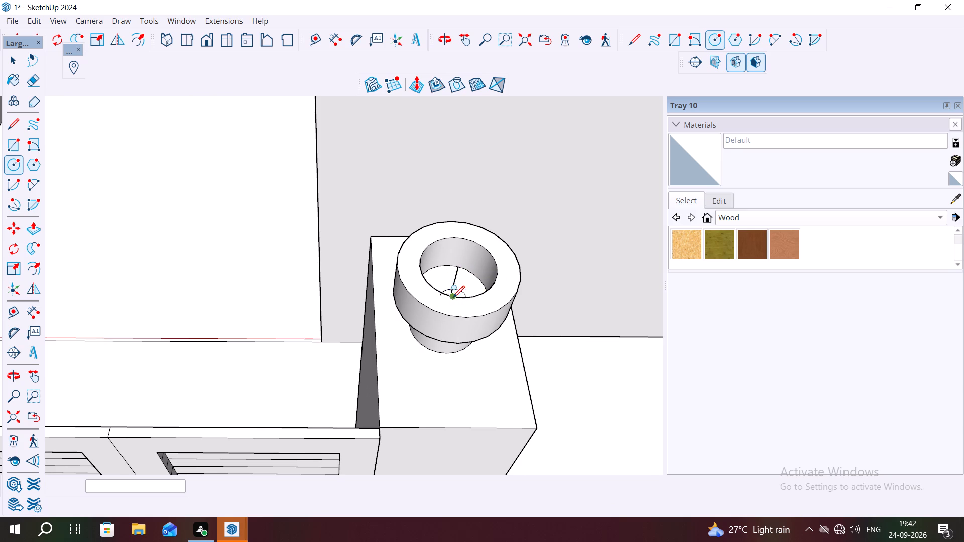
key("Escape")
Push/Pull the recessed inner circle of the cap beside the narrow panel up 4 1/8", flush with the ring's top.
key("space")
left_click(466, 286)
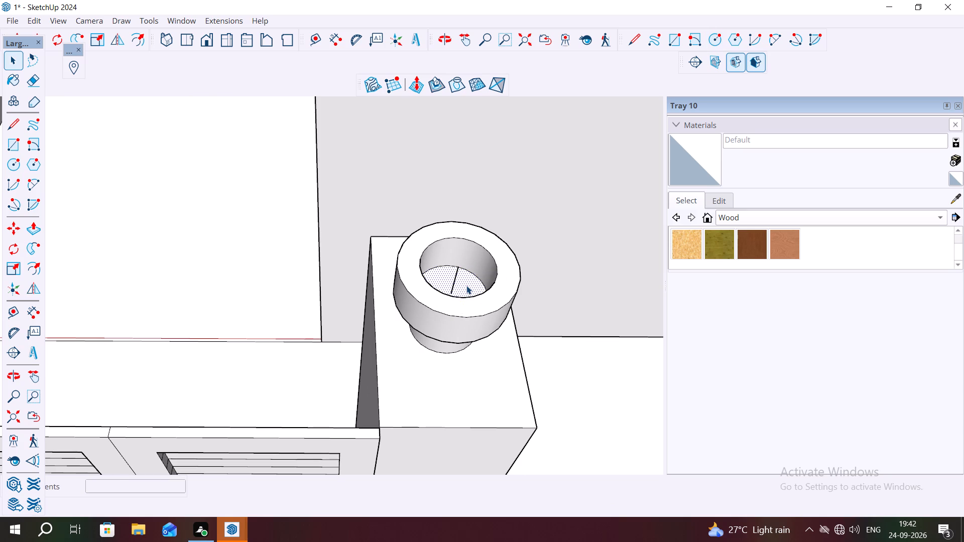
key("p")
left_click(467, 283)
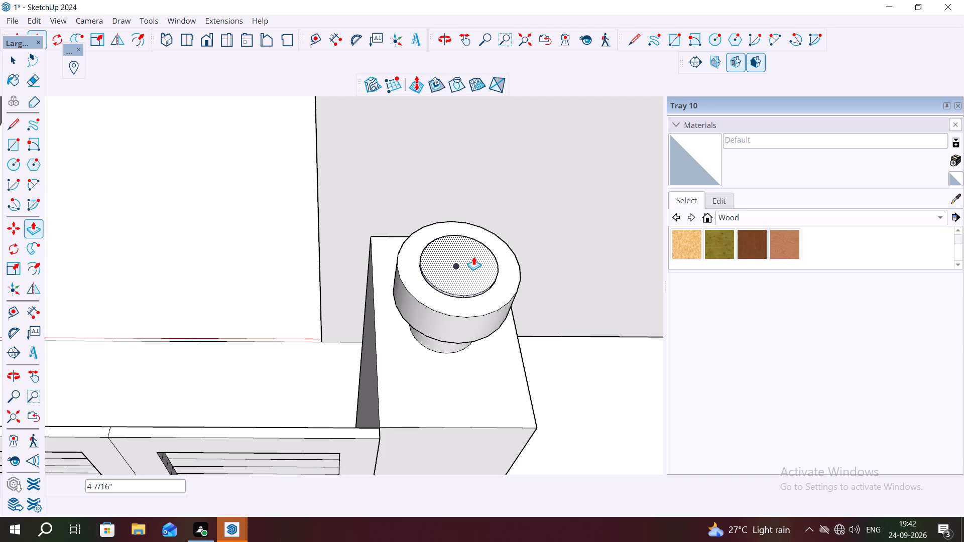
left_click(513, 269)
Push/Pull the recessed inner circle of the cap beside the wide panel up 3 5/8", flush with the ring's top.
scroll(607, 313, "down", 1)
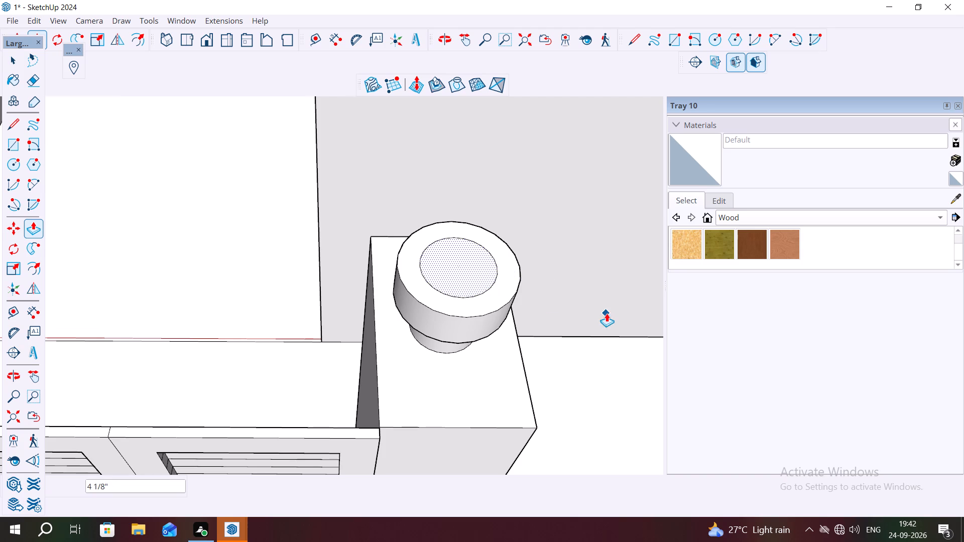
scroll(607, 313, "down", 9)
scroll(198, 281, "up", 6)
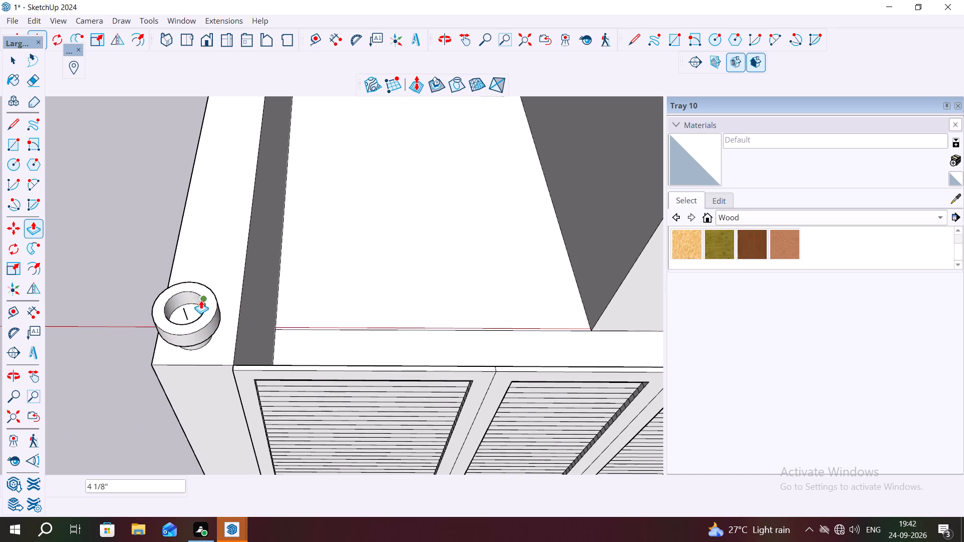
scroll(194, 300, "up", 12)
key("space")
left_click(187, 323)
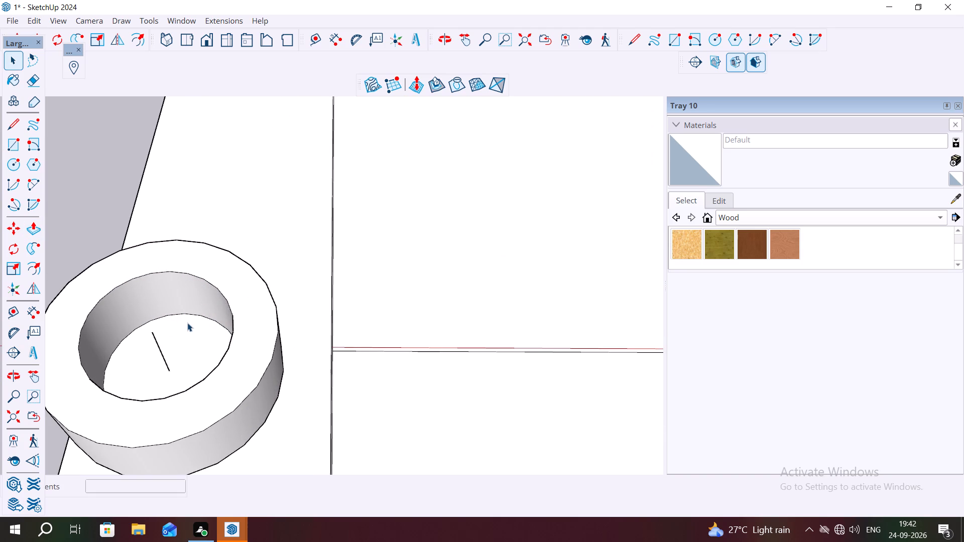
key("p")
left_click(187, 321)
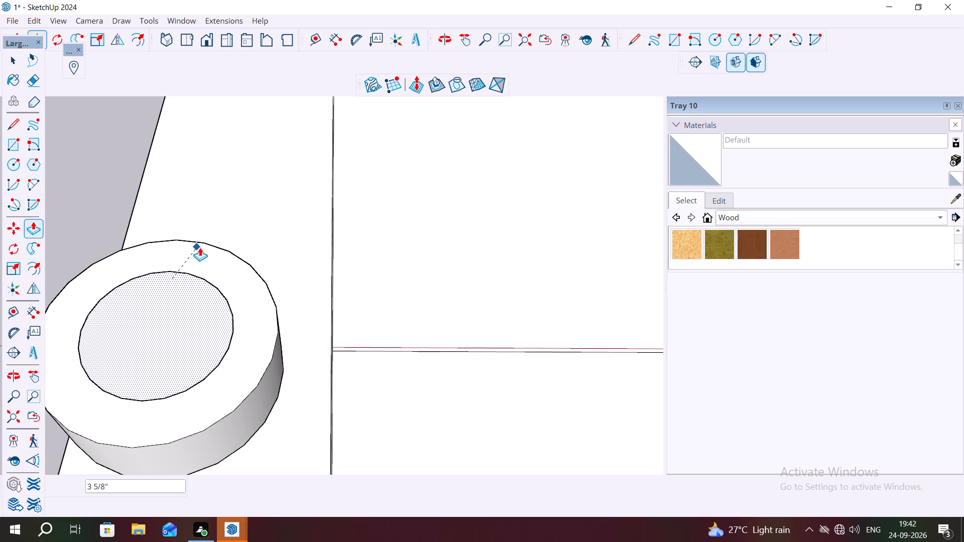
left_click(225, 276)
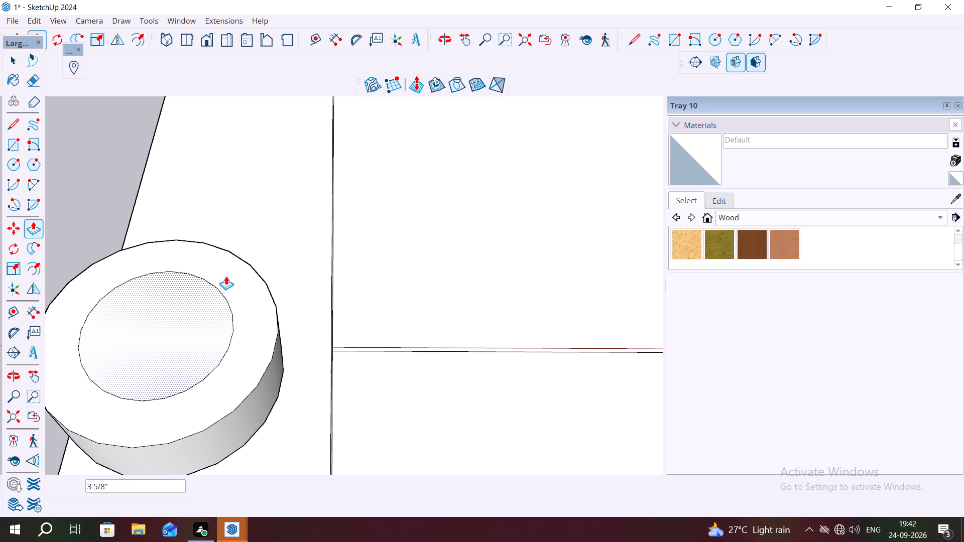
scroll(333, 302, "down", 8)
middle_click_drag(383, 346, 357, 221)
key("Escape")
key("space")
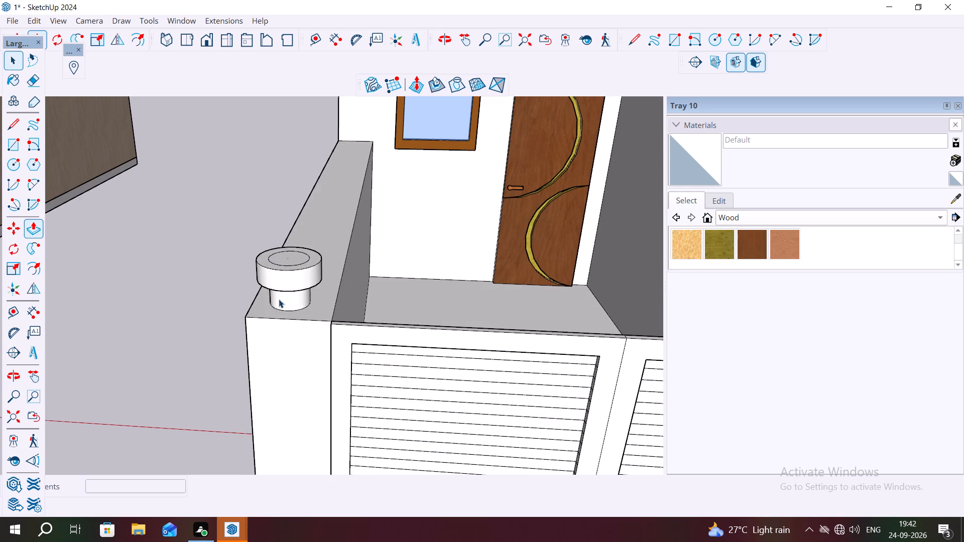
Examine the finished gate pillars against the neighbouring houses, especially the square pillar caps at the blue-and-beige house's gate.
scroll(367, 264, "down", 3)
scroll(408, 336, "down", 3)
scroll(287, 260, "up", 8)
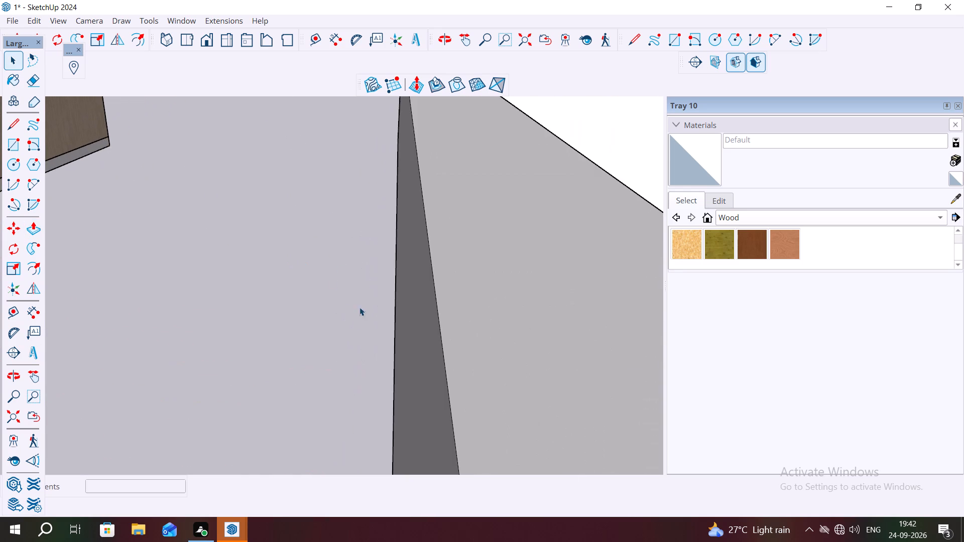
scroll(319, 291, "down", 1)
scroll(318, 291, "up", 1)
scroll(318, 291, "down", 13)
scroll(485, 368, "down", 6)
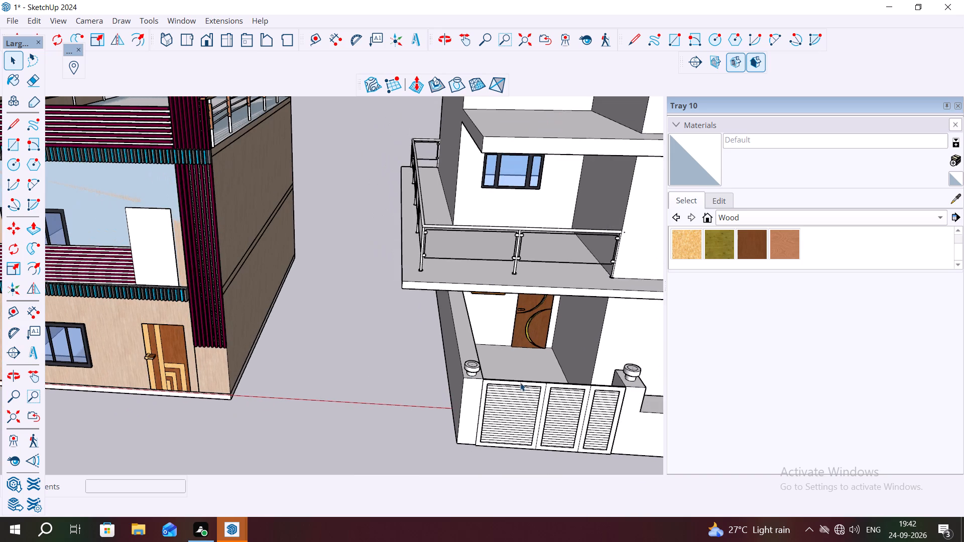
scroll(375, 384, "down", 12)
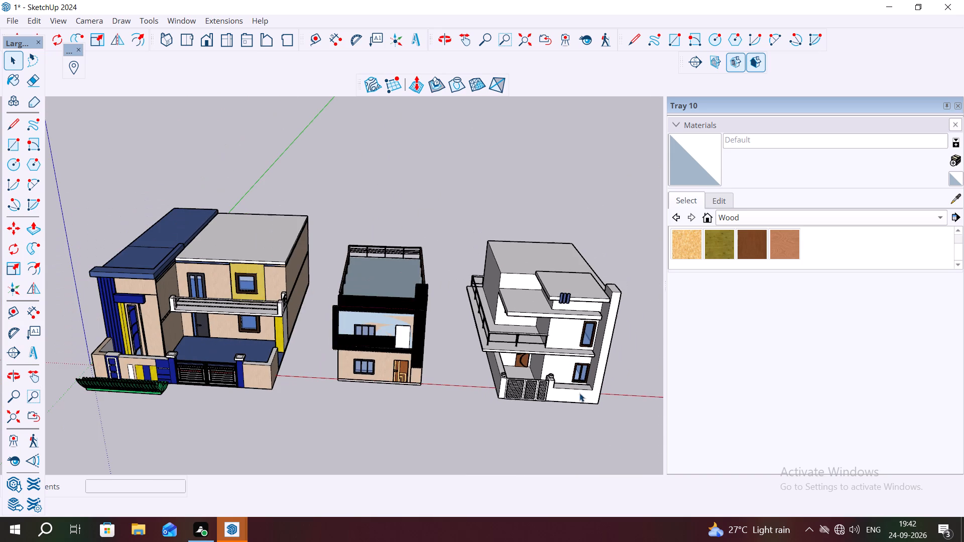
scroll(170, 353, "up", 6)
middle_click_drag(167, 353, 171, 343)
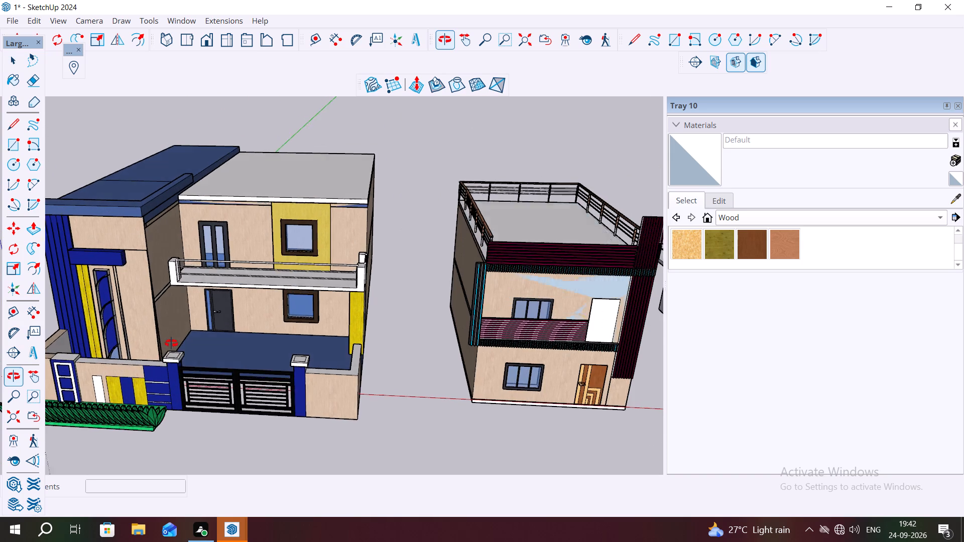
middle_click_drag(171, 343, 173, 384)
scroll(159, 351, "up", 7)
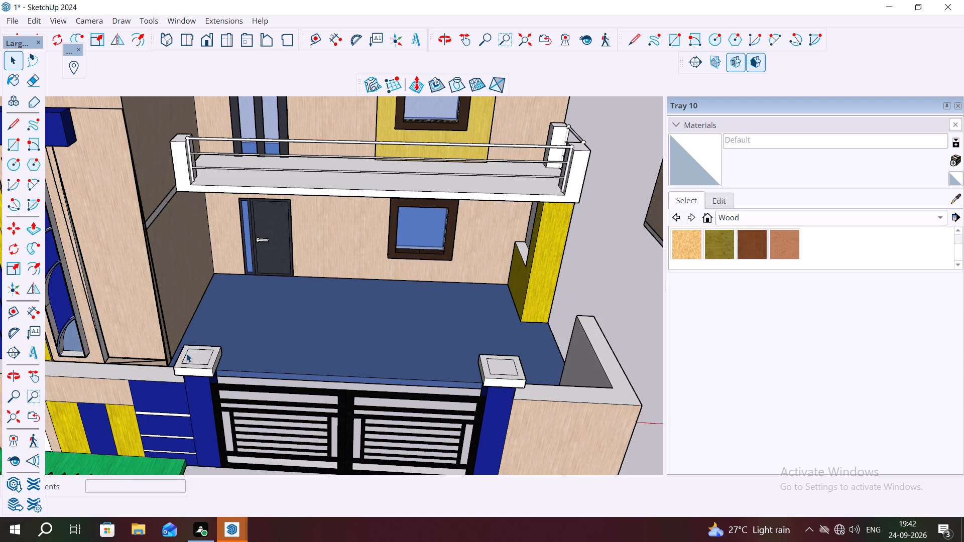
scroll(186, 353, "down", 8)
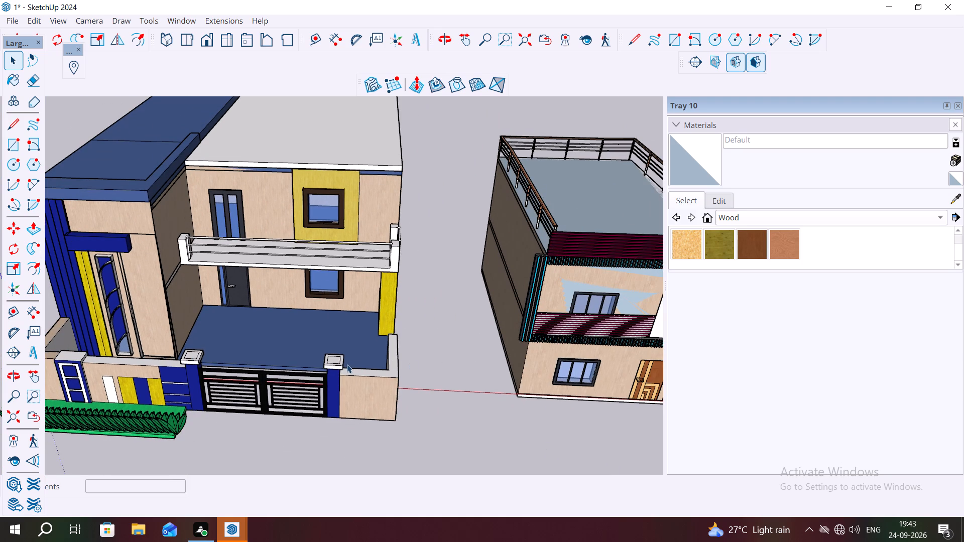
Delete the two stray lines dividing the underside of the white house's balcony slab above the gate.
scroll(243, 360, "down", 1)
scroll(456, 380, "down", 2)
scroll(516, 360, "down", 2)
scroll(302, 353, "down", 6)
scroll(492, 374, "up", 7)
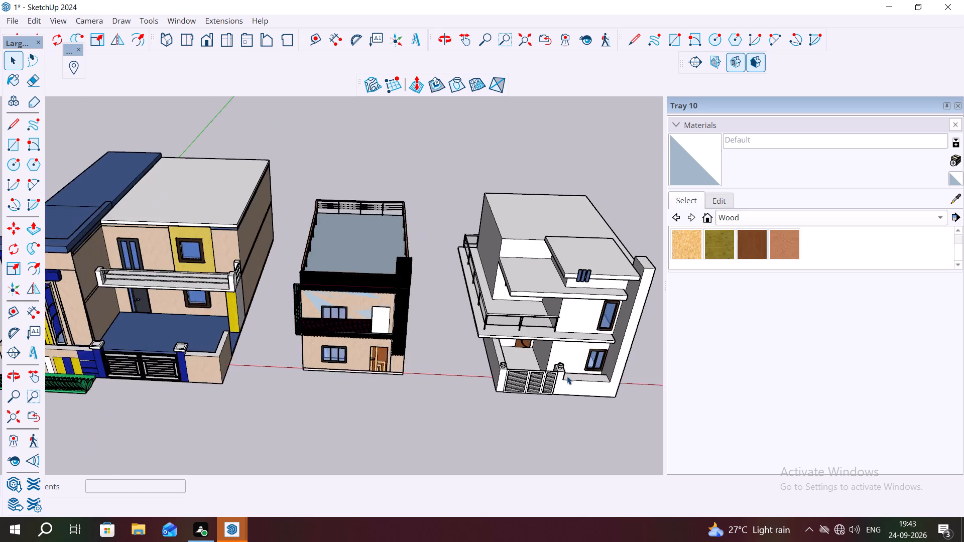
scroll(567, 376, "up", 12)
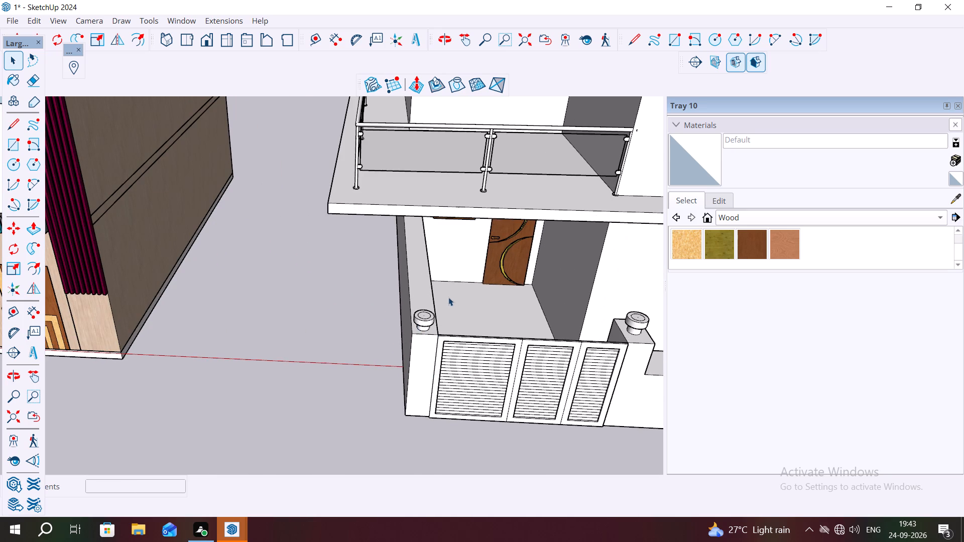
middle_click_drag(448, 297, 545, 97)
scroll(421, 219, "up", 6)
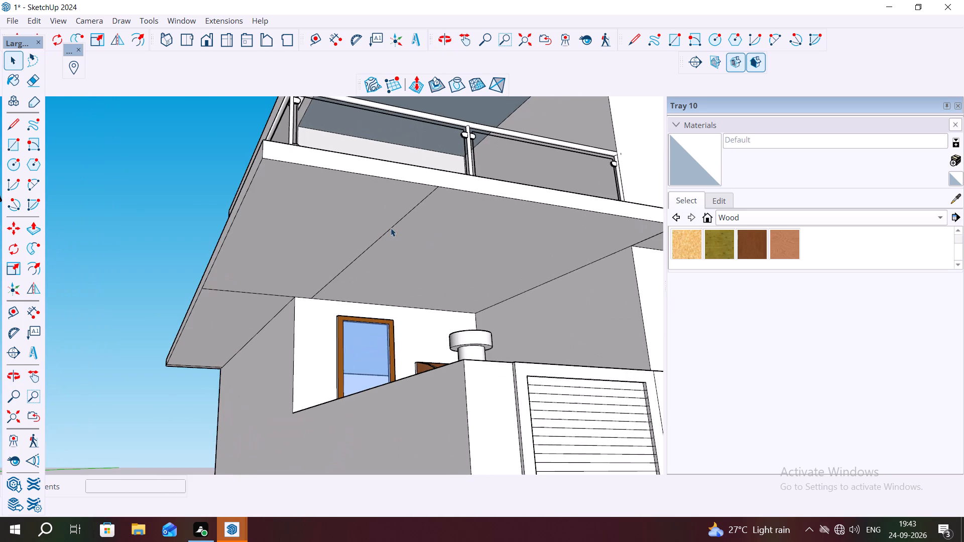
left_click(393, 226)
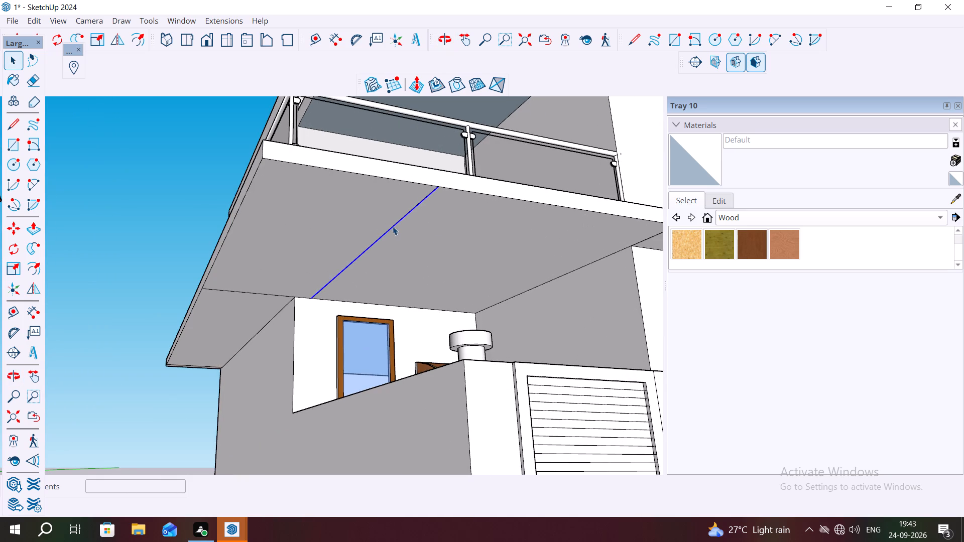
key("Delete")
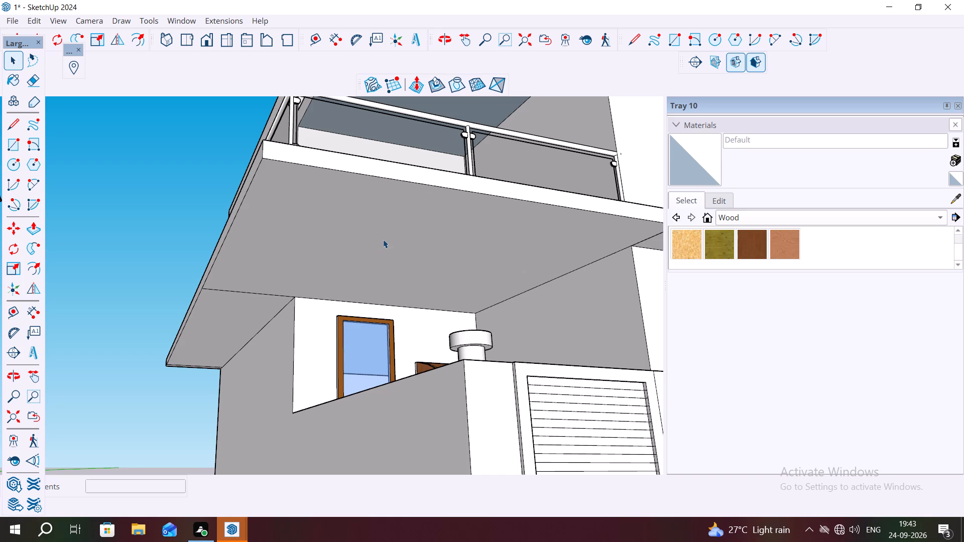
left_click(228, 291)
key("Delete")
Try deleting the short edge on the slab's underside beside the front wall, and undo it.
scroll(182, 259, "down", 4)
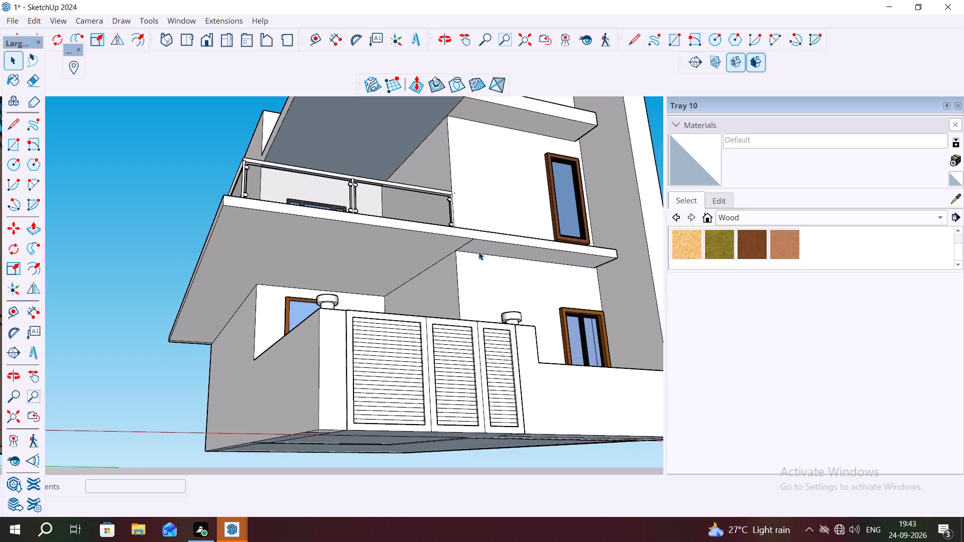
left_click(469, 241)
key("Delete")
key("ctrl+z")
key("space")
Draw a circle of about 4 11/16" radius on the balcony slab's underside, near the wall with the ground-floor window.
scroll(250, 241, "up", 6)
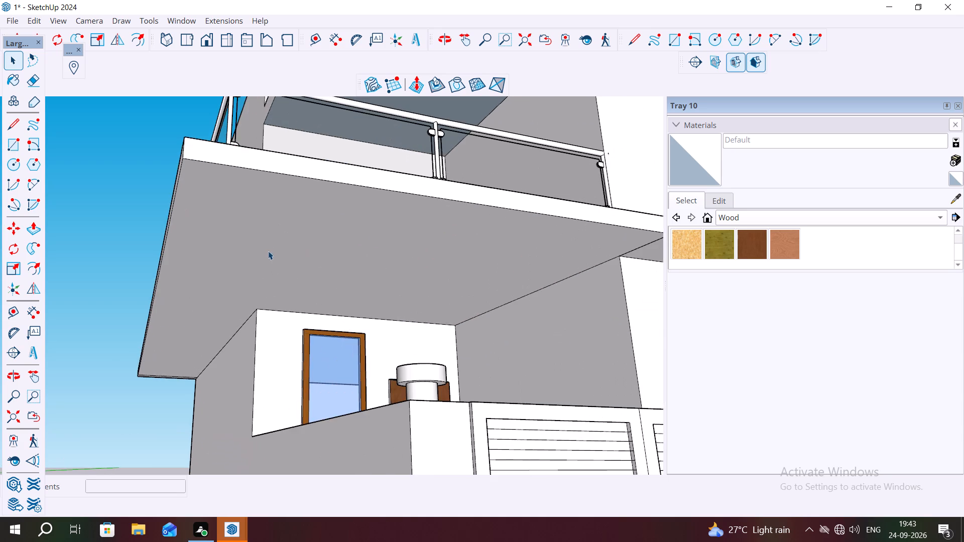
middle_click_drag(268, 251, 237, 251)
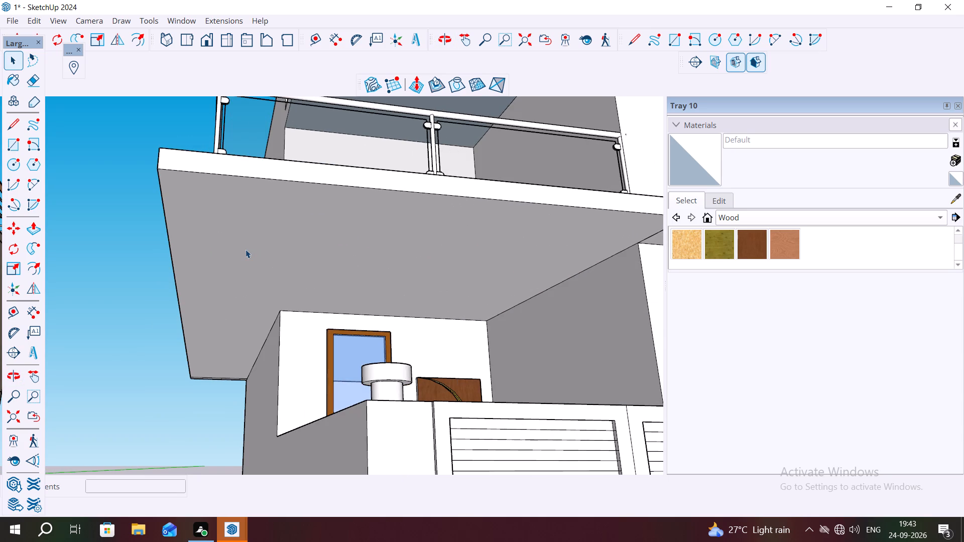
key("c")
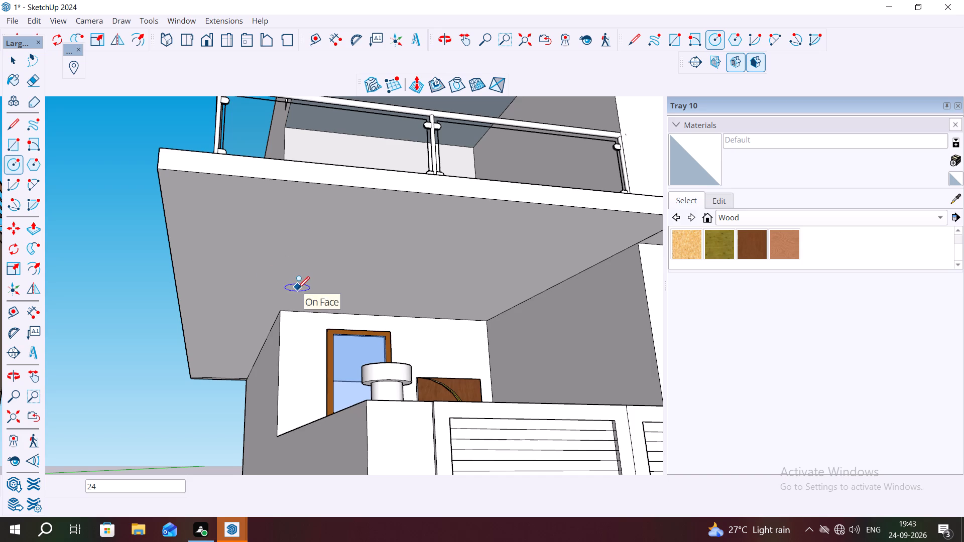
scroll(297, 287, "up", 1)
middle_click_drag(302, 284, 317, 227)
scroll(308, 298, "up", 7)
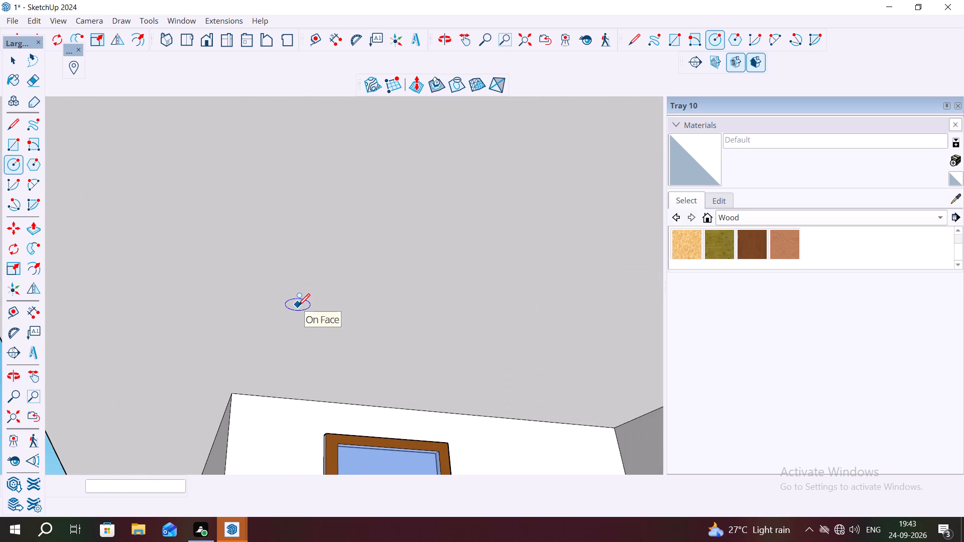
left_click(294, 332)
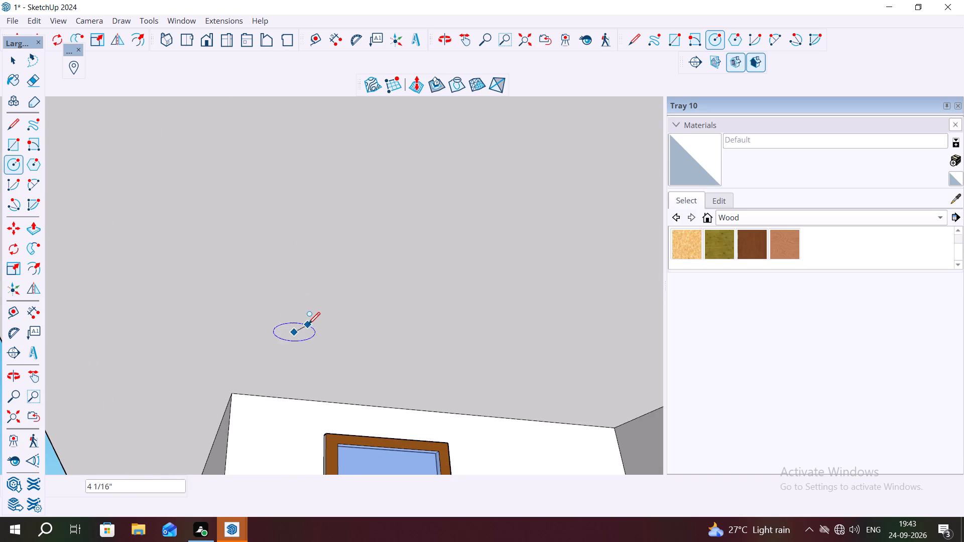
left_click(302, 324)
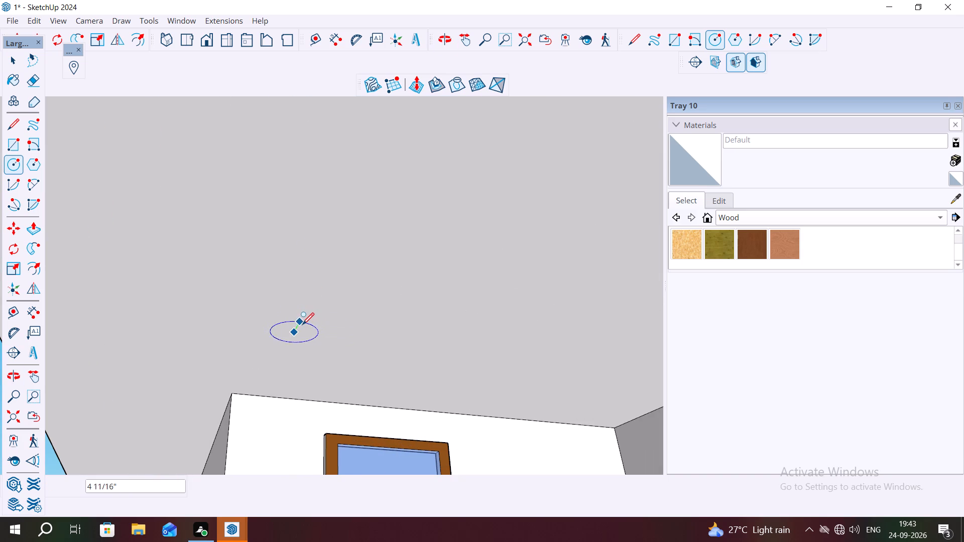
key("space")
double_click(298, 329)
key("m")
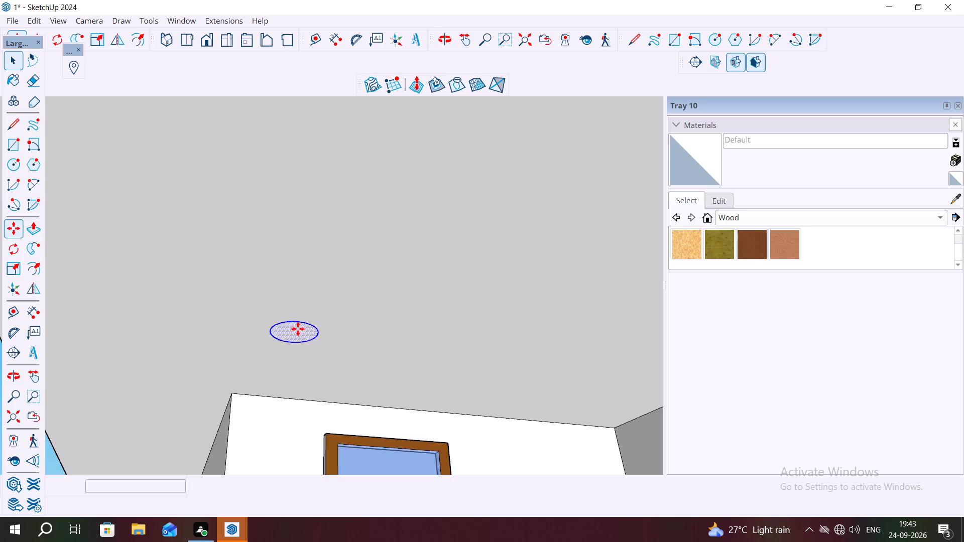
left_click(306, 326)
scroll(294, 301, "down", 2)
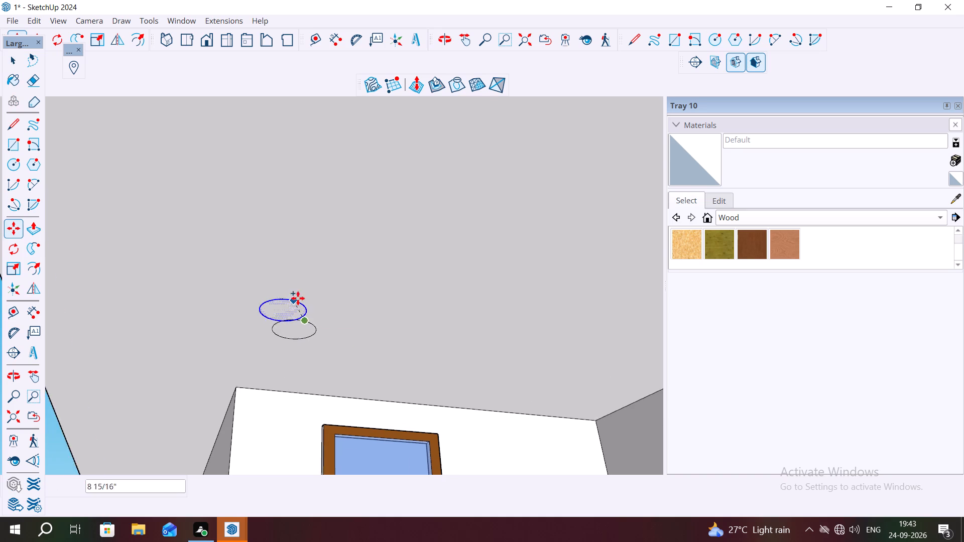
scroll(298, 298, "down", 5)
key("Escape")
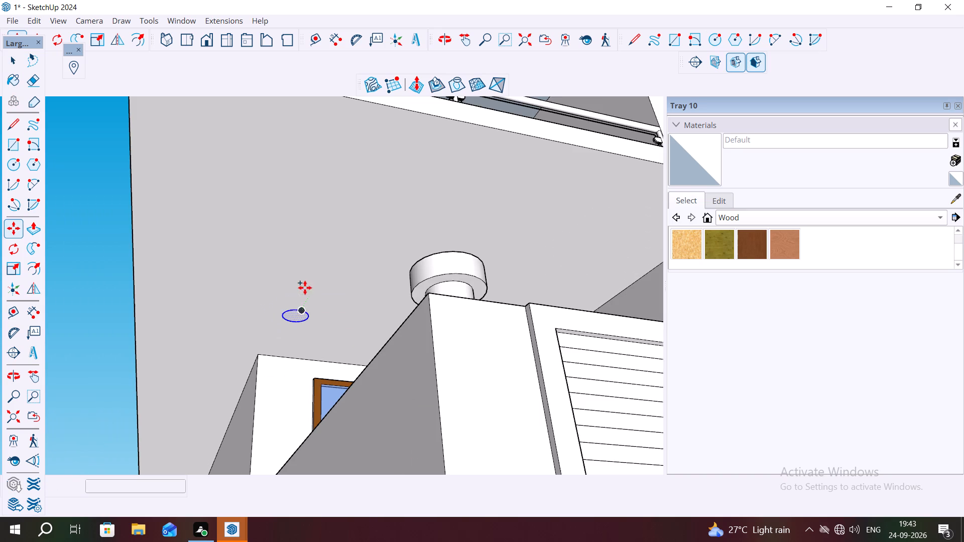
Make the ceiling circle and its face into a component, keeping the default definition settings.
key("space")
left_click(298, 317)
right_click(298, 317)
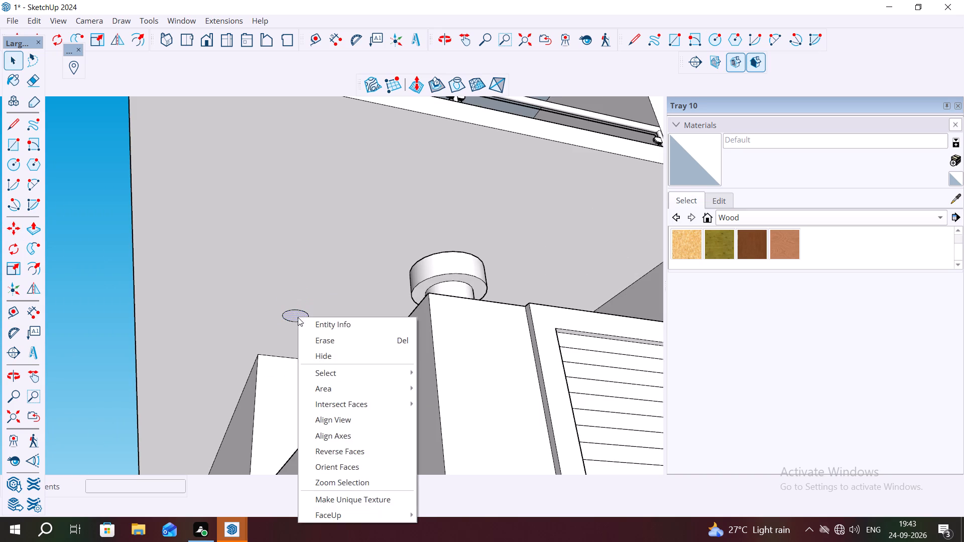
key("Escape")
double_click(293, 316)
right_click(293, 316)
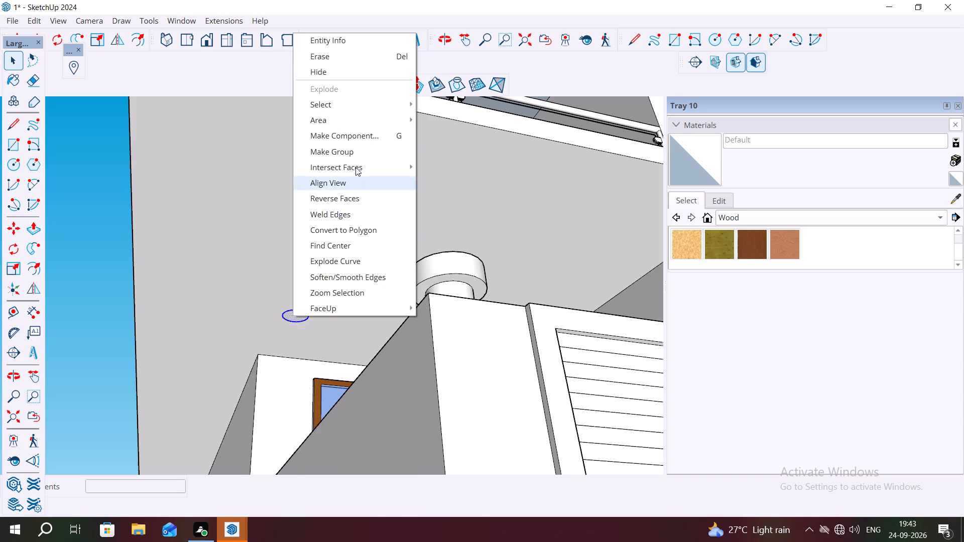
left_click(358, 138)
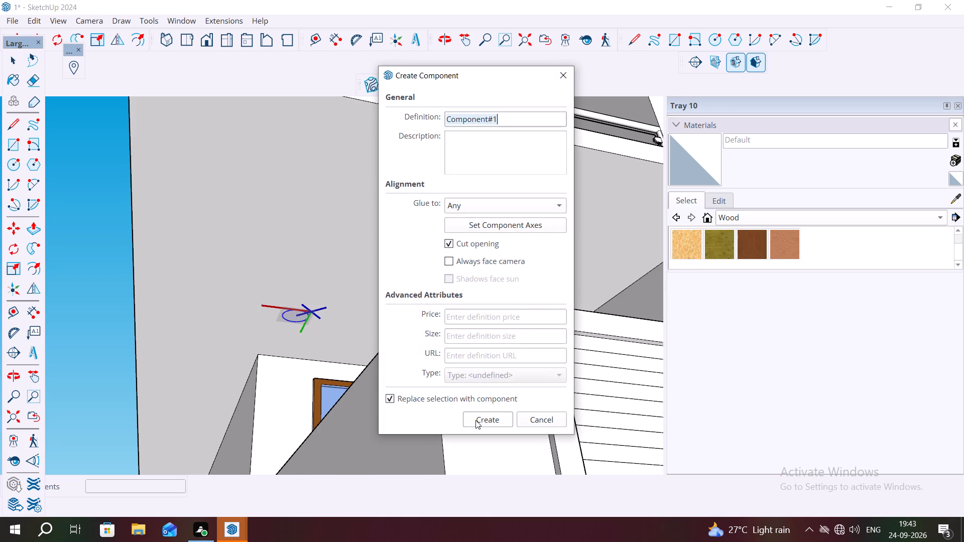
left_click(479, 417)
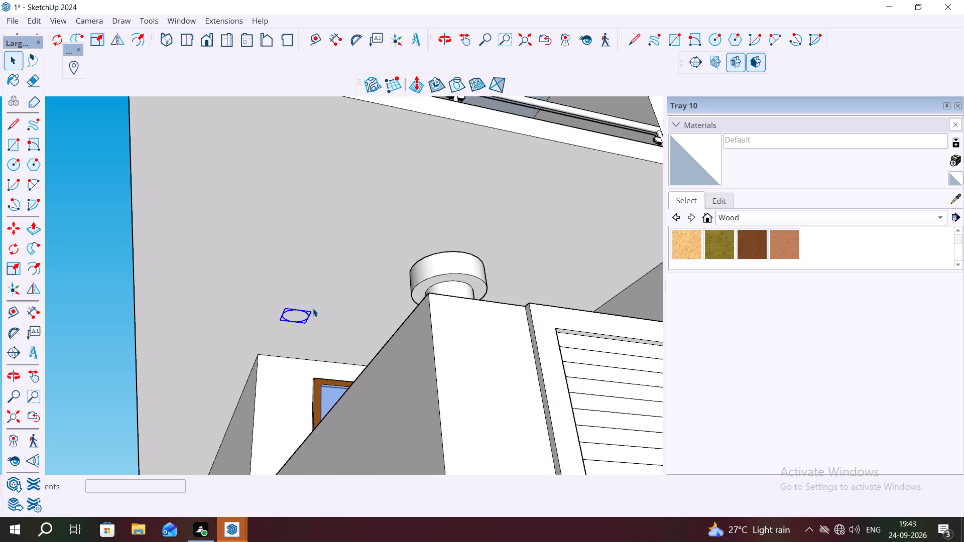
Copy the circle component about 7' 9" toward the slab's front edge, and copy that one about 6' along the red axis.
key("m")
left_click(310, 311)
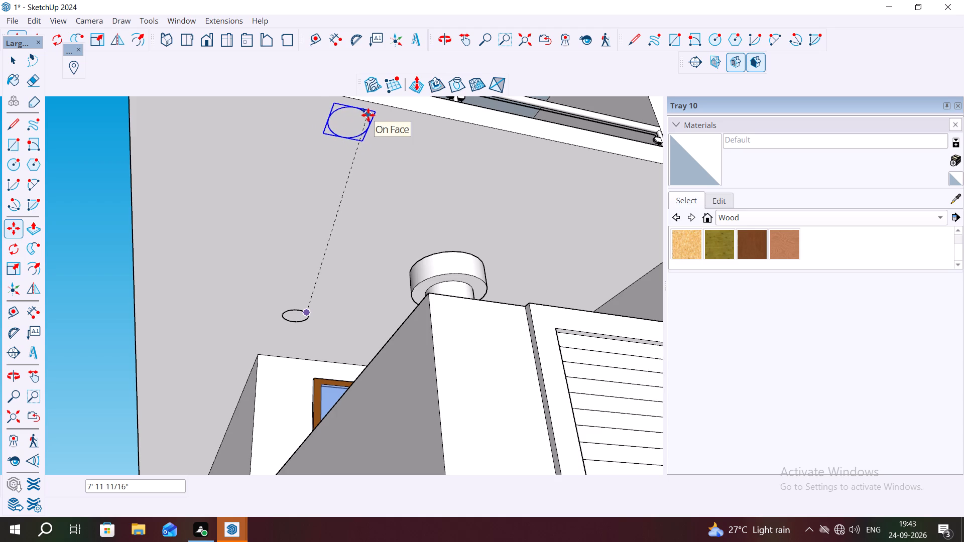
middle_click_drag(368, 115, 393, 236)
scroll(393, 232, "down", 2)
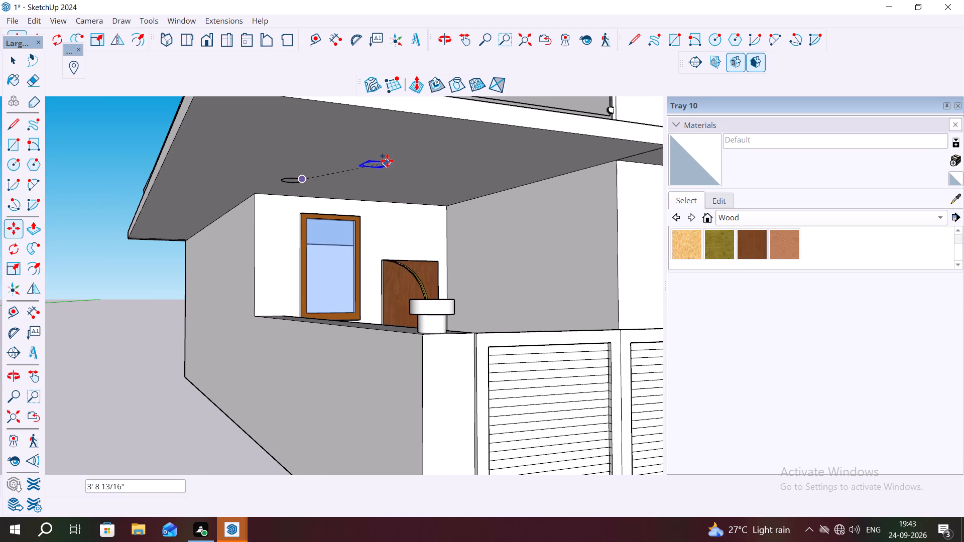
left_click(351, 114)
left_click(351, 114)
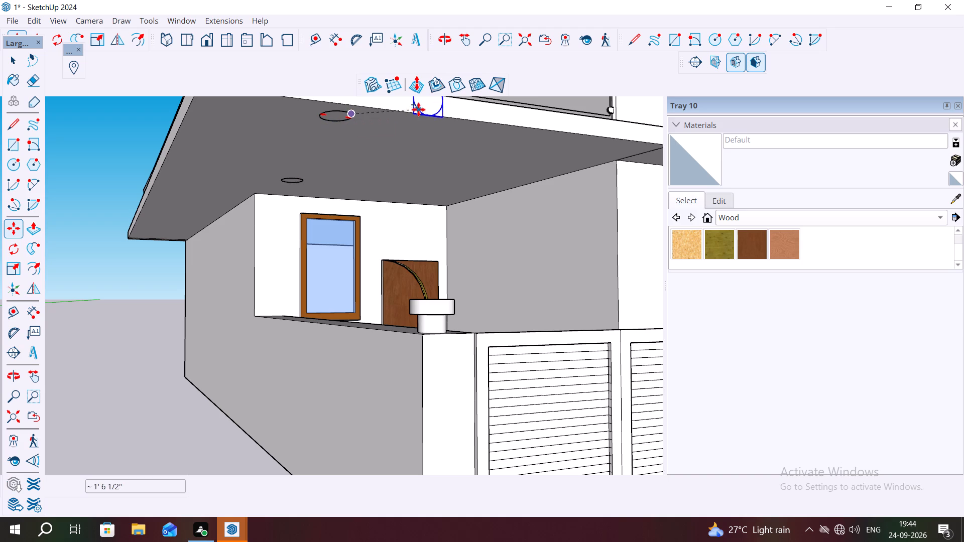
left_click(557, 139)
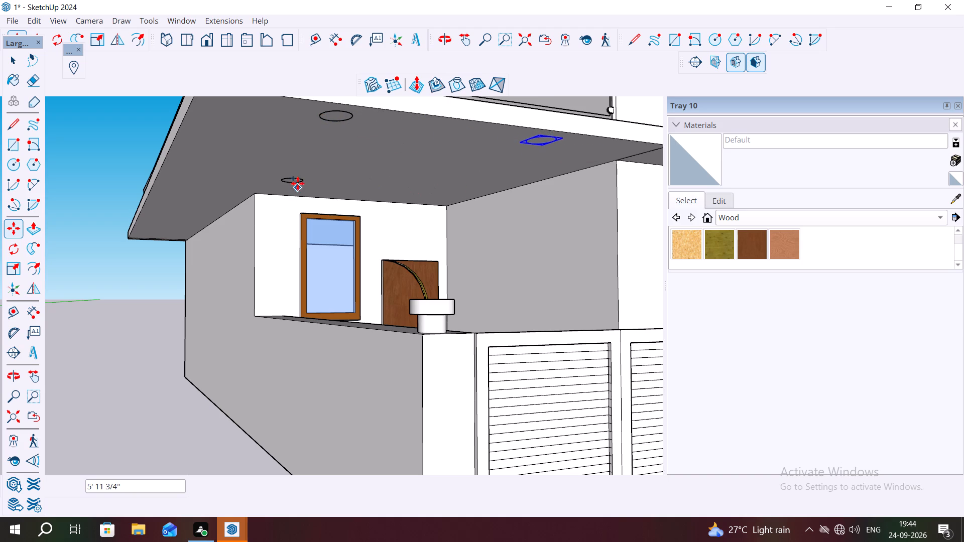
key("space")
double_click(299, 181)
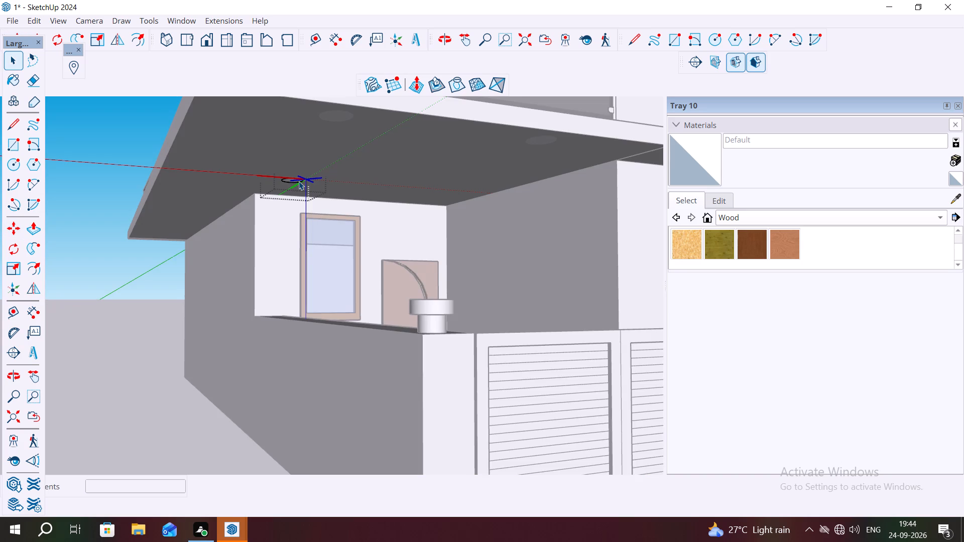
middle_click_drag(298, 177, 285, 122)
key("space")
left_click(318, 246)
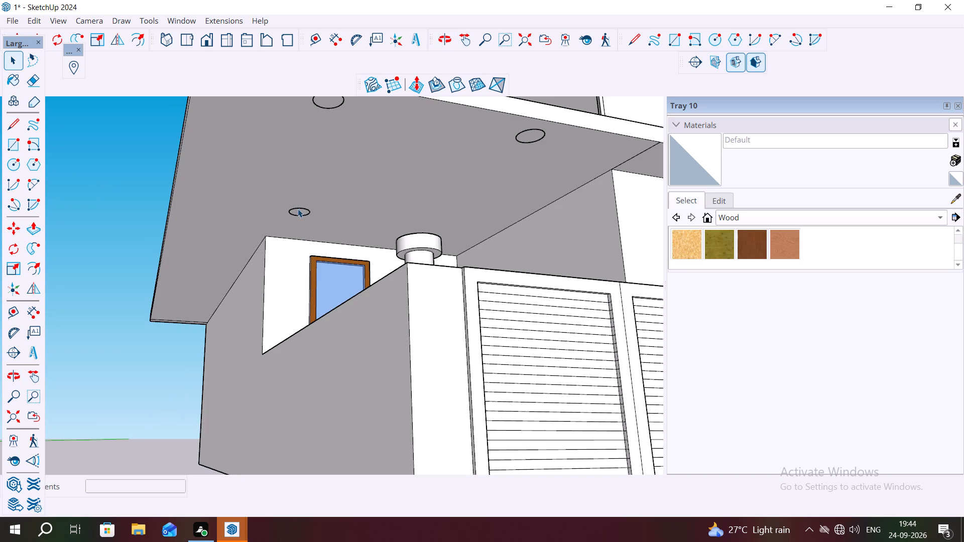
Copy the original circle component near the window wall about 6' 10" along the red axis.
left_click(303, 209)
key("m")
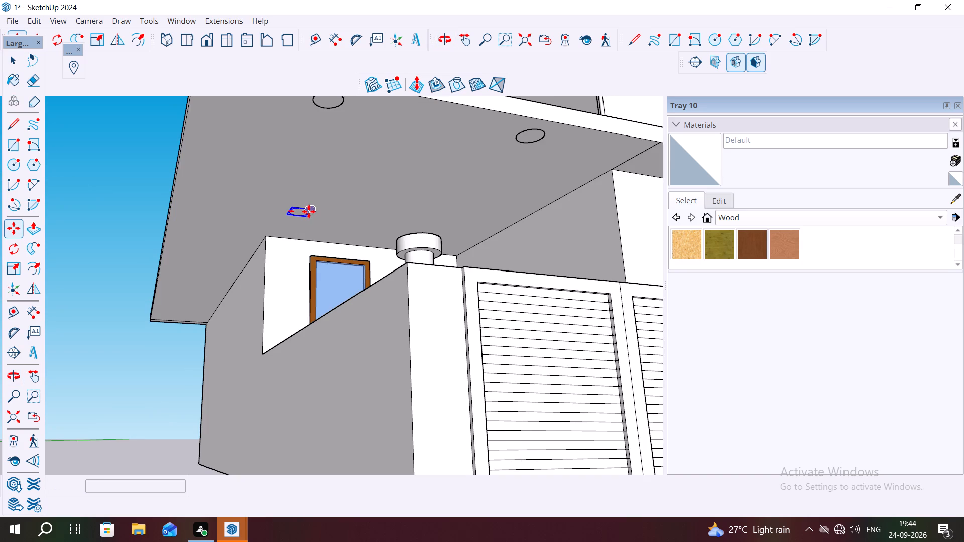
left_click(309, 211)
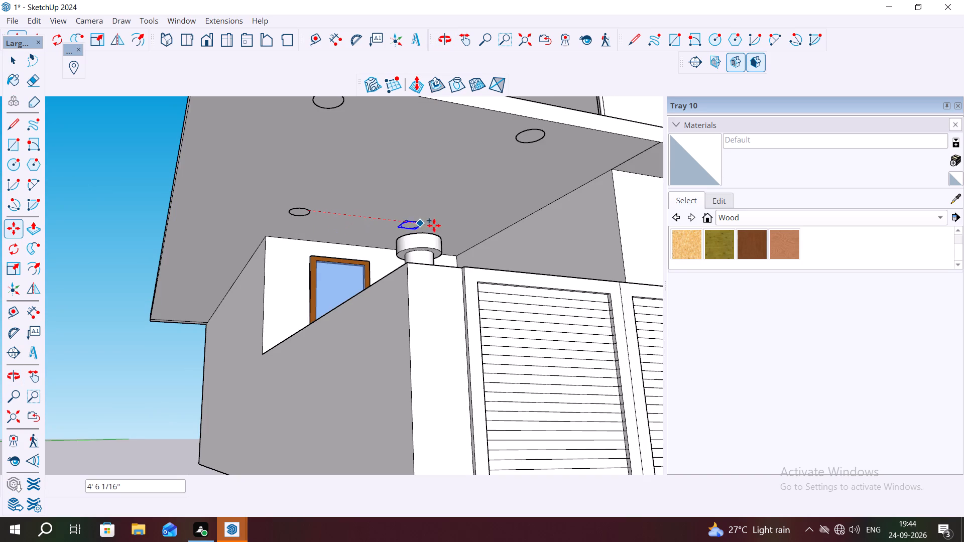
left_click(469, 233)
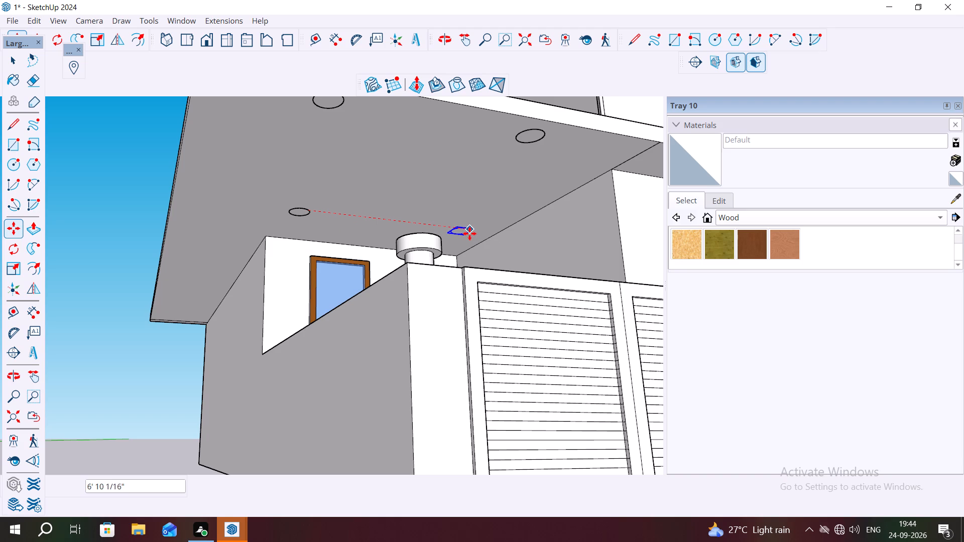
key("space")
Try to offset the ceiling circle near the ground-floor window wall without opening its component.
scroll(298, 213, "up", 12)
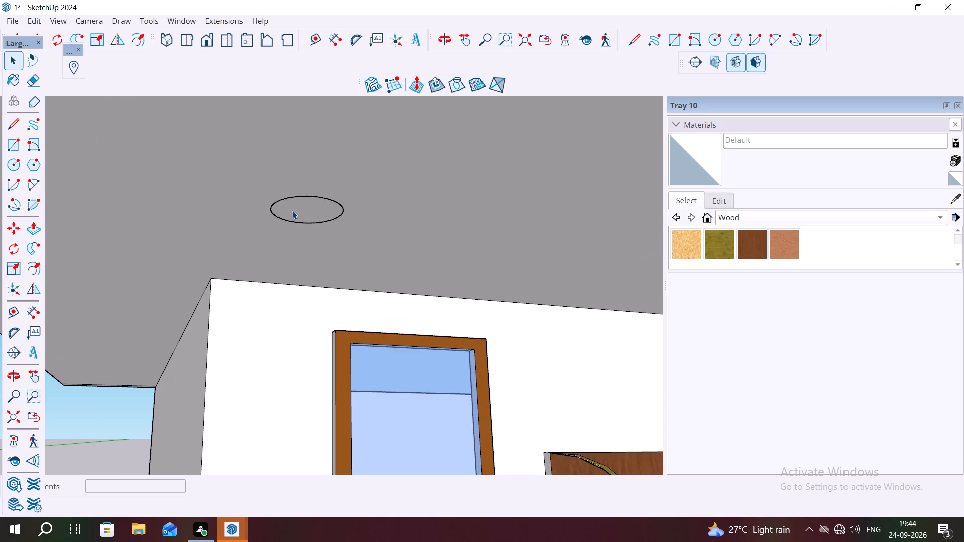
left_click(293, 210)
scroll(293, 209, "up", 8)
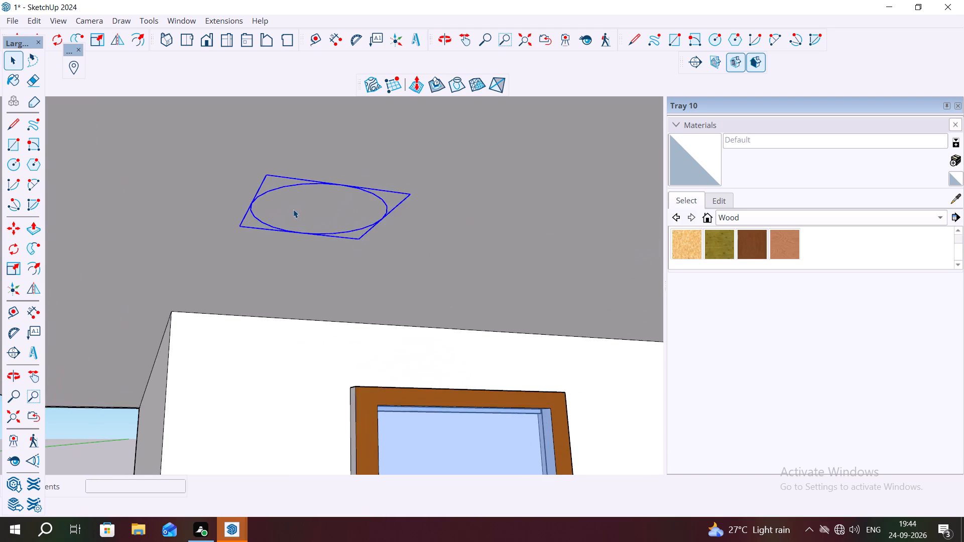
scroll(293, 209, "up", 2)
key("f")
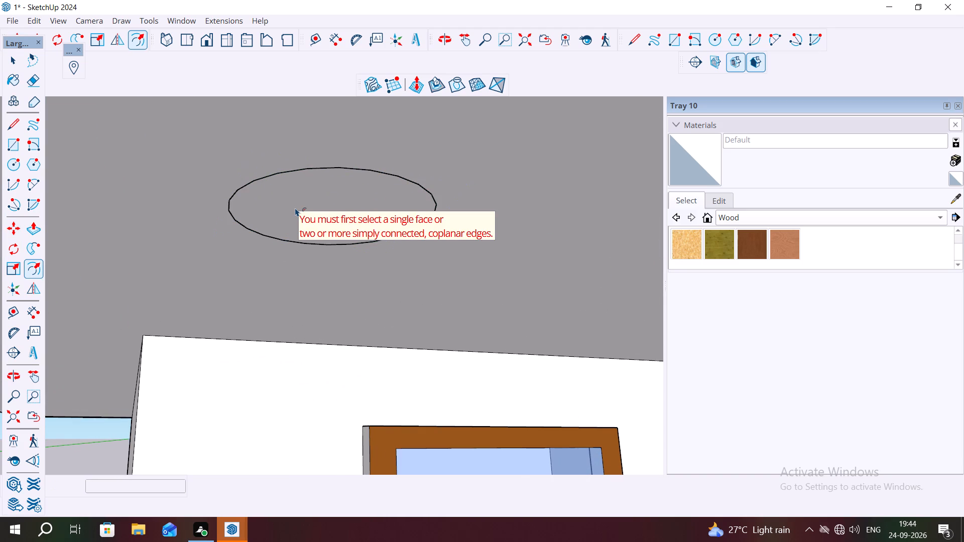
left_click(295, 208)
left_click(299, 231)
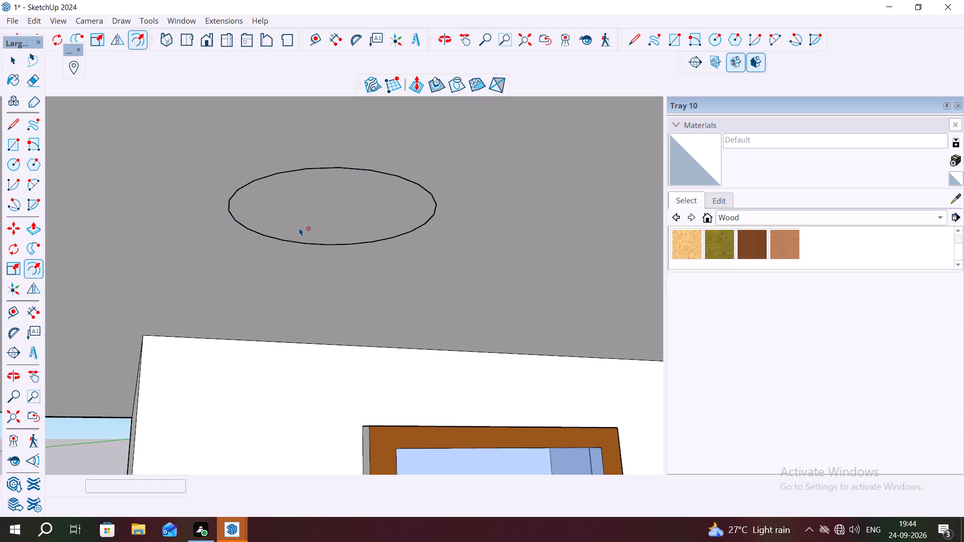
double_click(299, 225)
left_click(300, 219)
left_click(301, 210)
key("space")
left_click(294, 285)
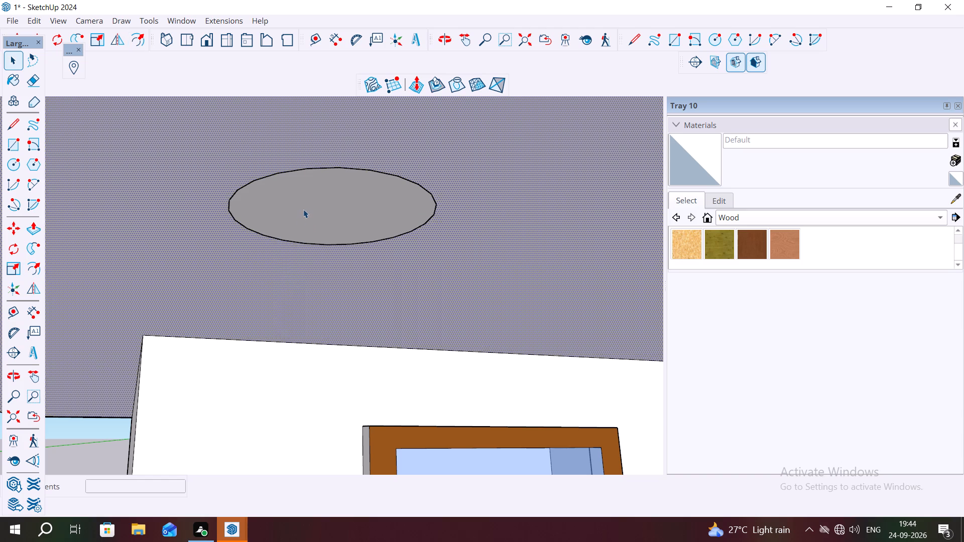
Open the circle component near the window wall and offset its face outline about 1 3/16" inward.
double_click(305, 208)
left_click(305, 208)
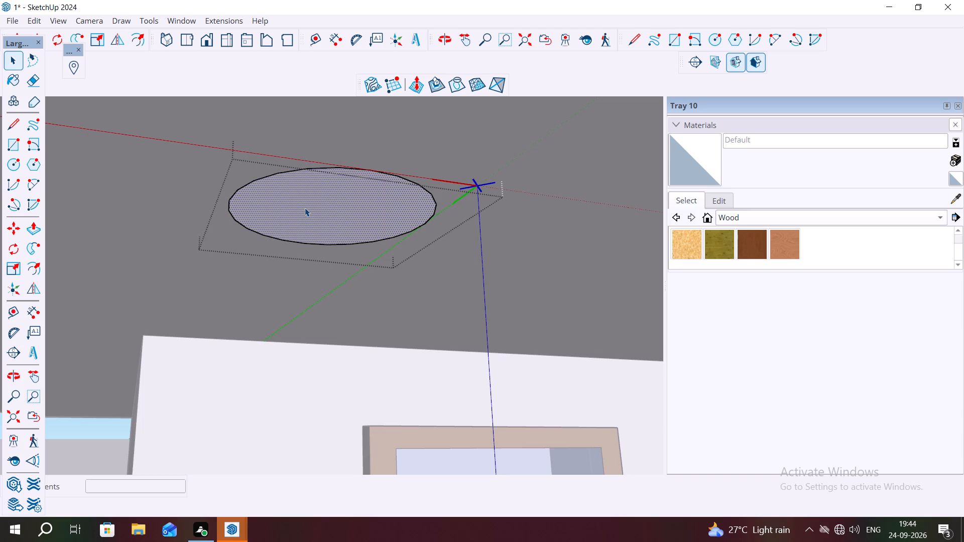
key("r")
left_click(305, 208)
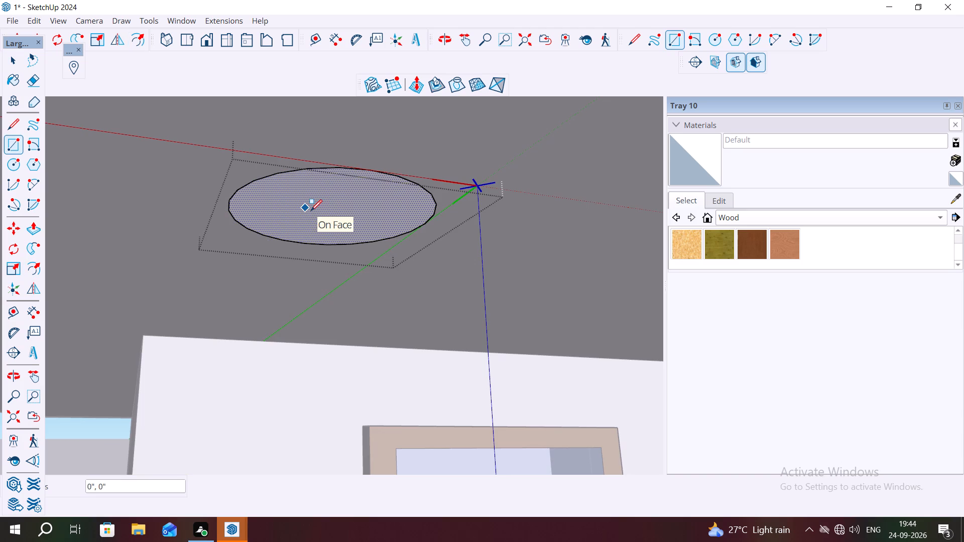
key("f")
left_click(271, 192)
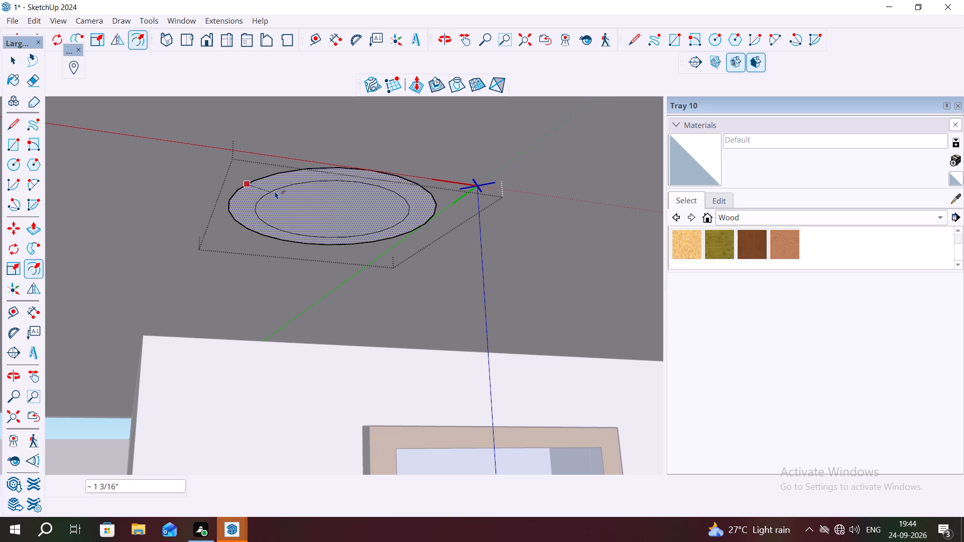
left_click(275, 191)
Push/Pull the outer ring face about 1 7/16" downward from the slab's underside.
key("space")
left_click(247, 199)
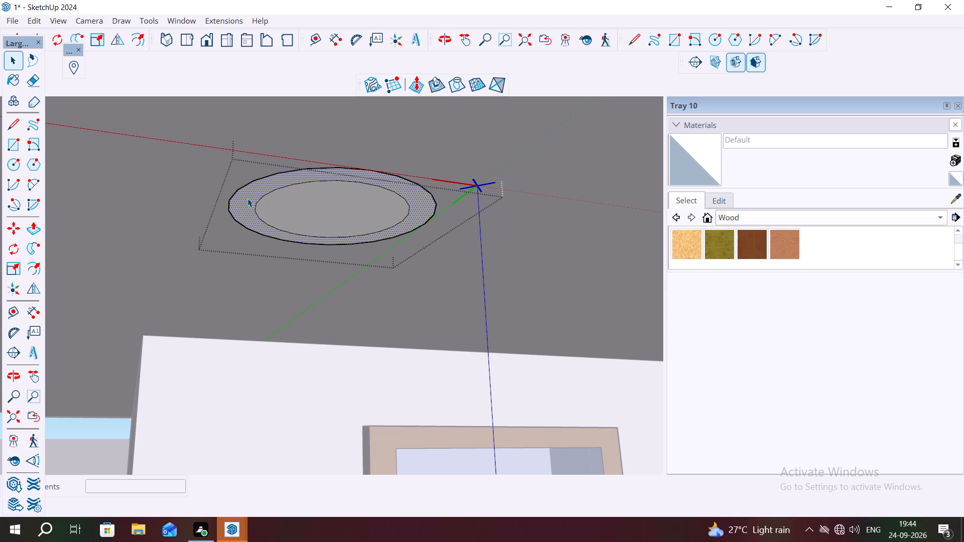
key("p")
left_click(248, 198)
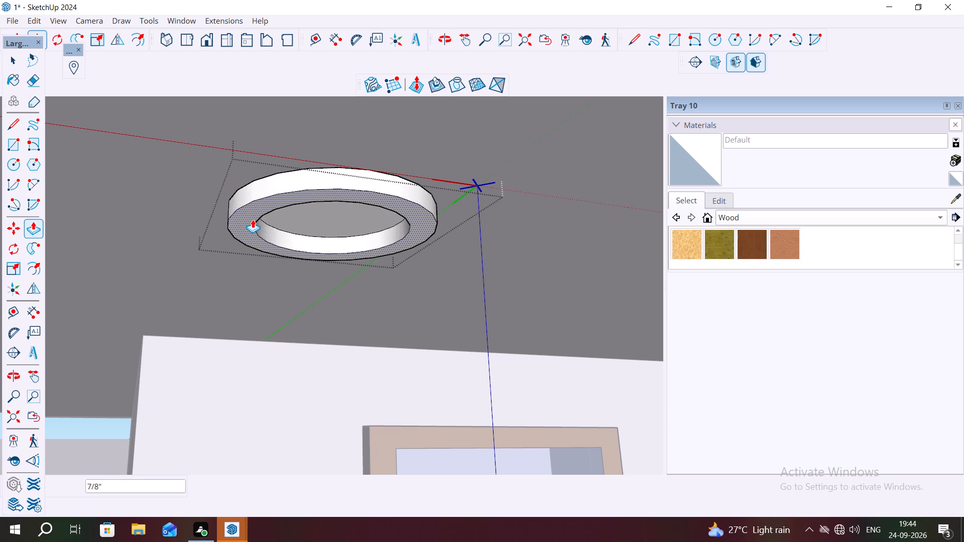
left_click(252, 230)
Paint the recessed disc inside the ring with yellow Color E05 from the Colors collection.
middle_click_drag(330, 211, 330, 209)
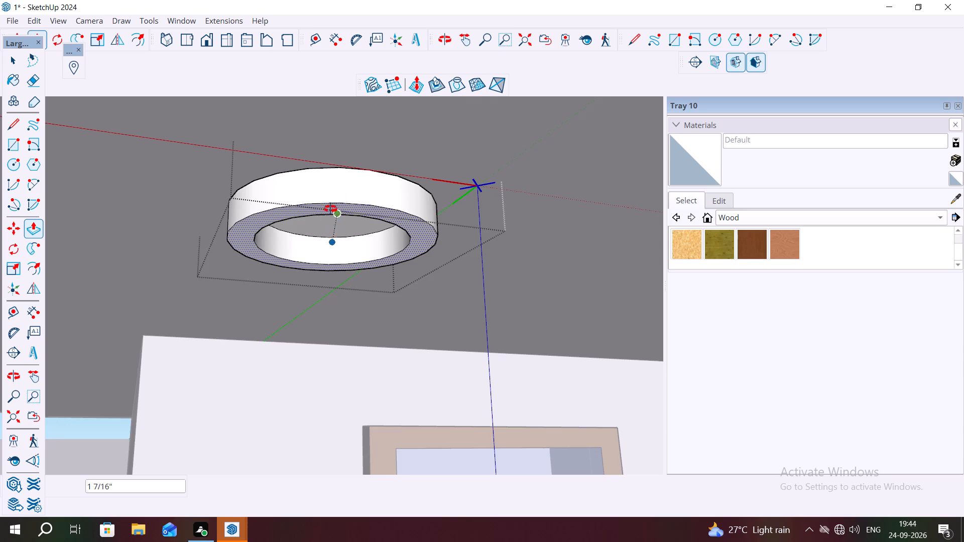
middle_click_drag(330, 209, 339, 137)
left_click(760, 216)
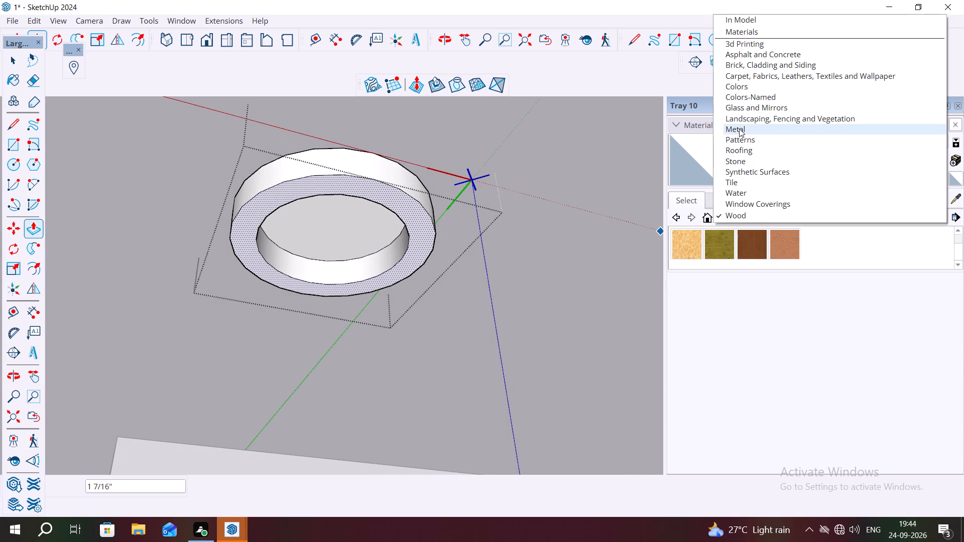
left_click(747, 87)
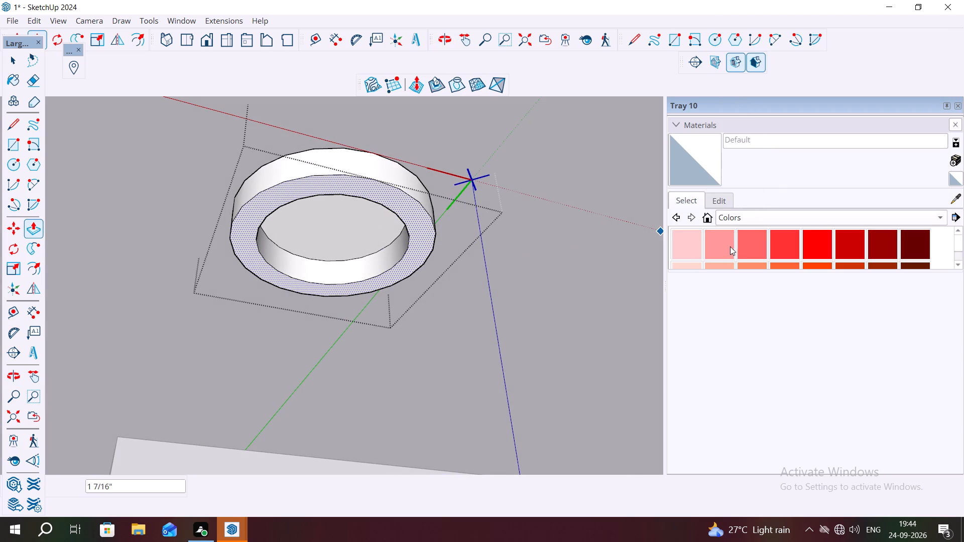
scroll(730, 247, "up", 1)
scroll(730, 247, "down", 6)
scroll(753, 242, "up", 3)
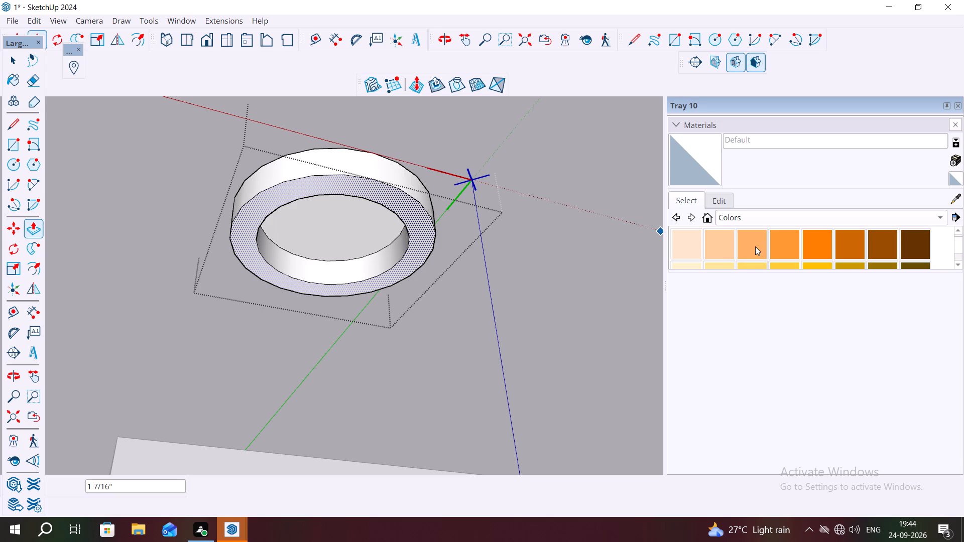
scroll(755, 246, "down", 2)
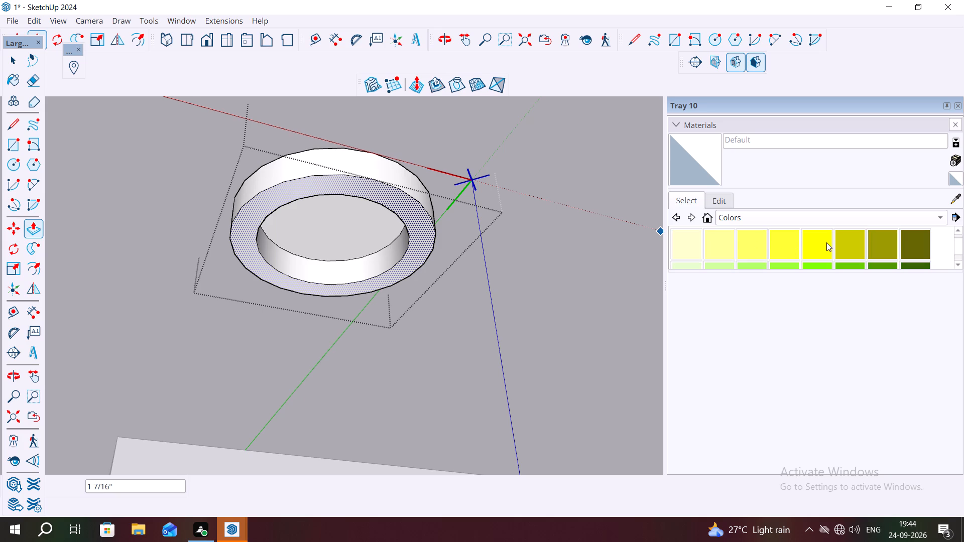
left_click(823, 240)
left_click(305, 228)
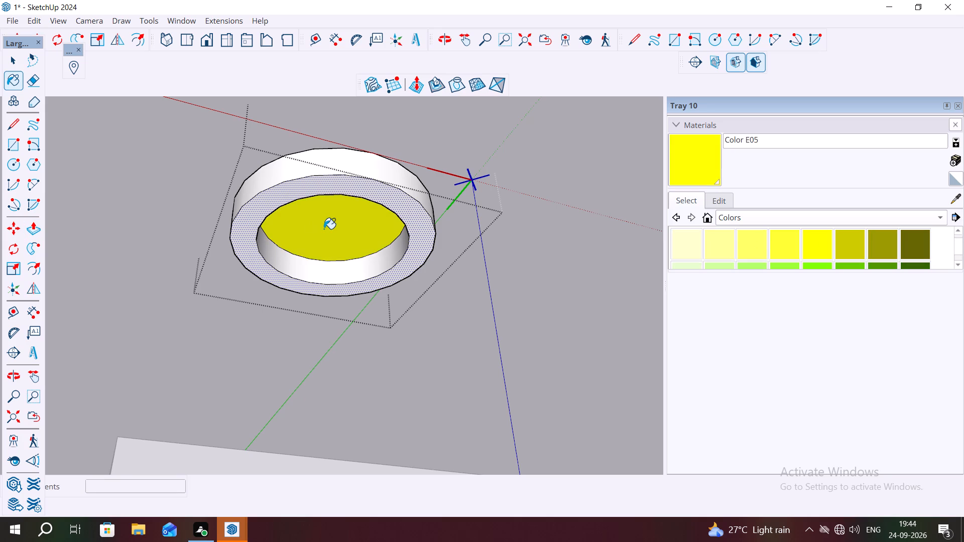
Paint the ring's inner side wall with the same Color E05 yellow and close the fixture component.
middle_click_drag(324, 226, 308, 147)
left_click(279, 254)
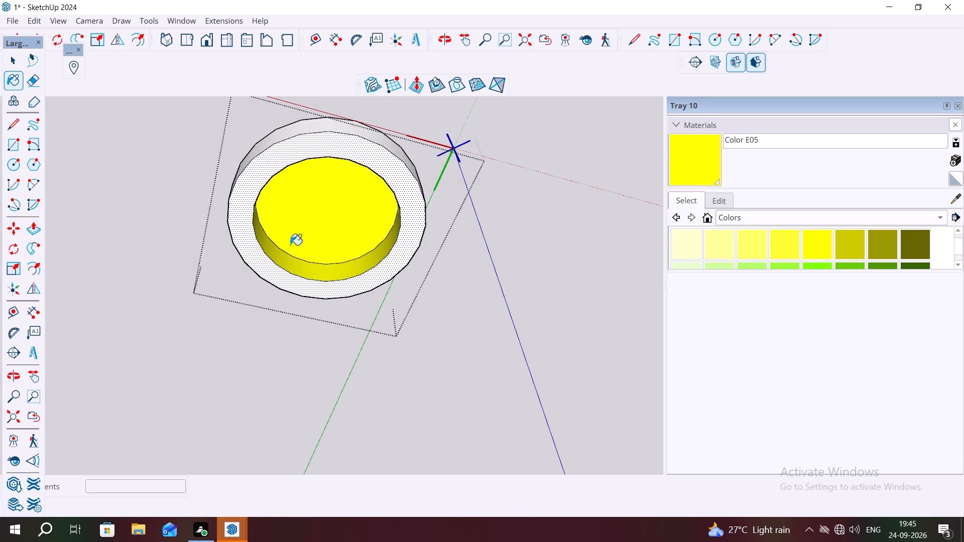
middle_click_drag(293, 205, 271, 88)
middle_click_drag(307, 194, 296, 50)
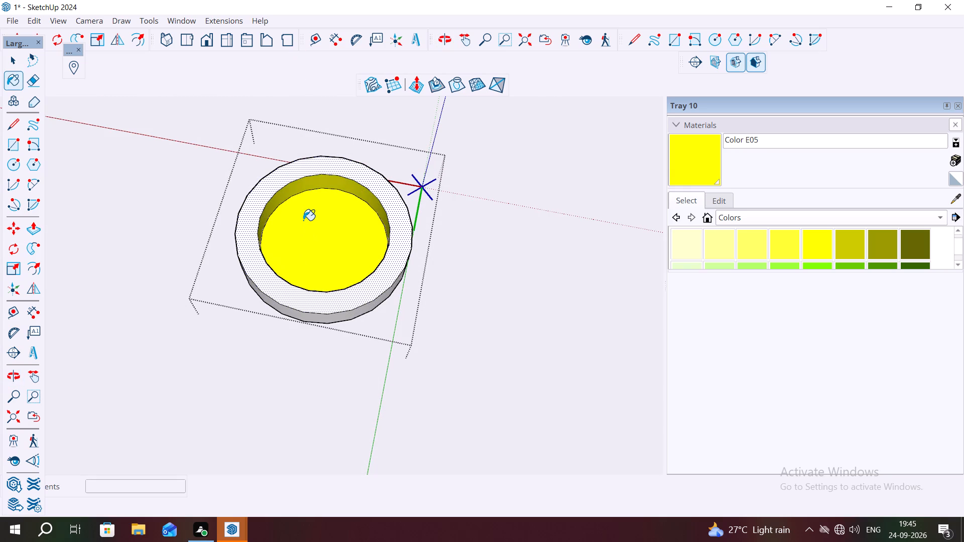
left_click(301, 193)
scroll(316, 230, "down", 12)
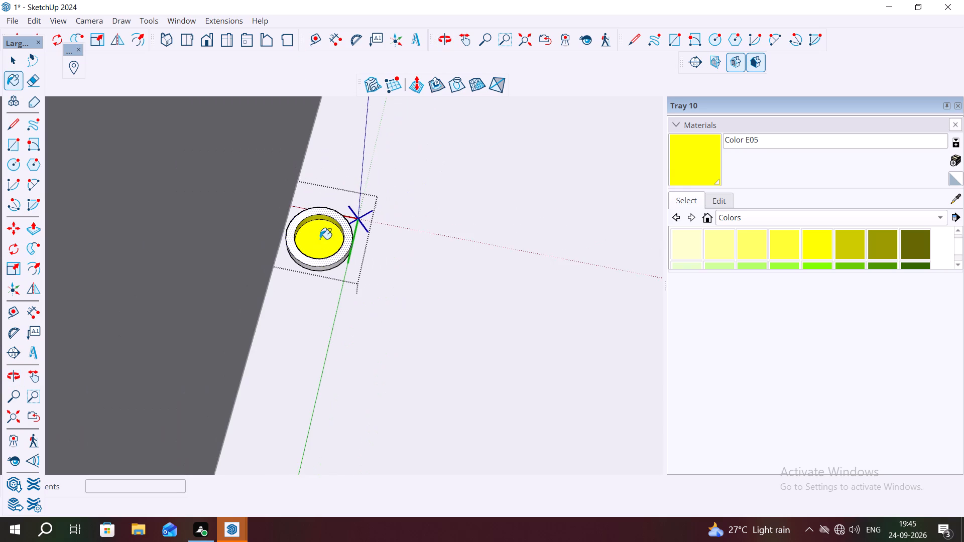
middle_click_drag(319, 225, 367, 331)
key("Escape")
key("space")
scroll(321, 381, "down", 1)
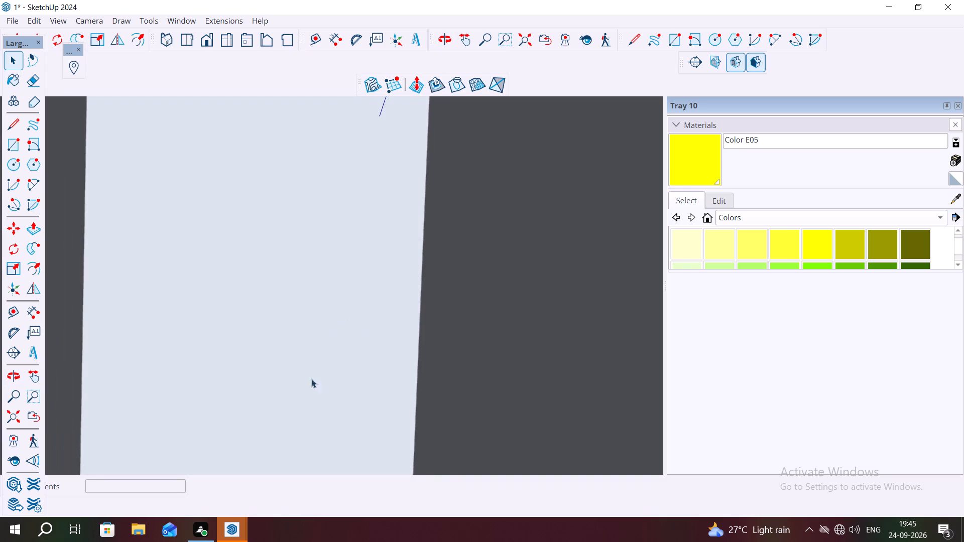
scroll(311, 379, "down", 2)
scroll(298, 366, "up", 1)
scroll(299, 366, "down", 9)
scroll(298, 362, "up", 1)
scroll(298, 362, "down", 20)
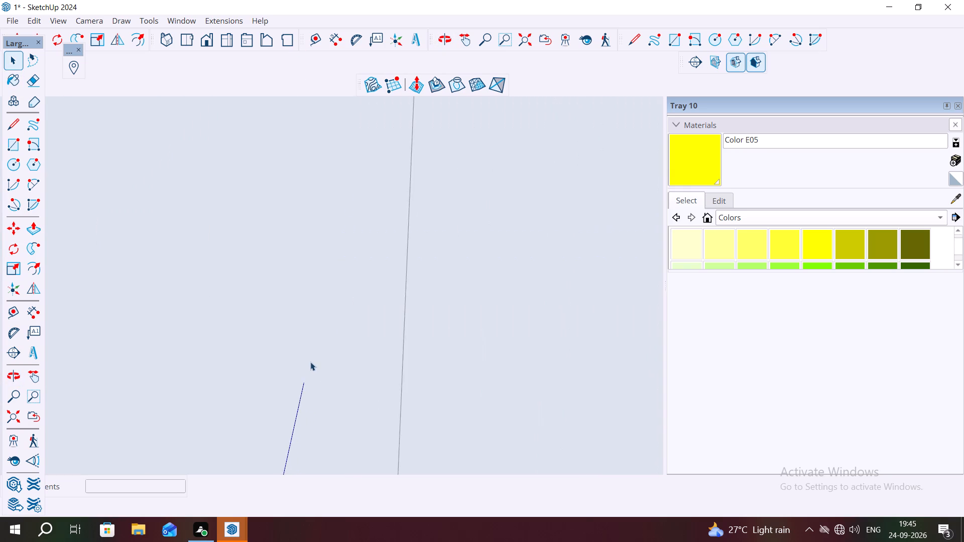
scroll(310, 362, "down", 20)
scroll(310, 362, "down", 12)
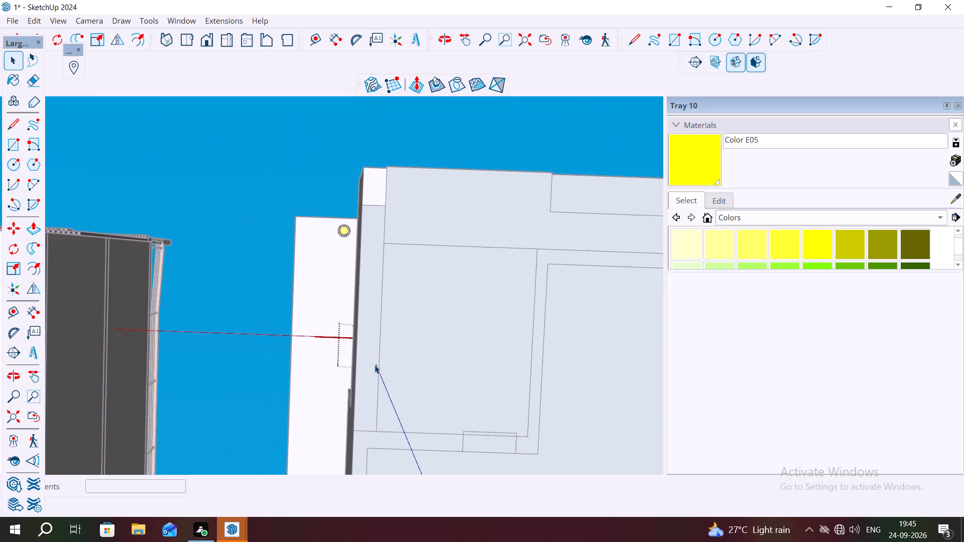
scroll(375, 365, "down", 9)
middle_click_drag(346, 346, 457, 480)
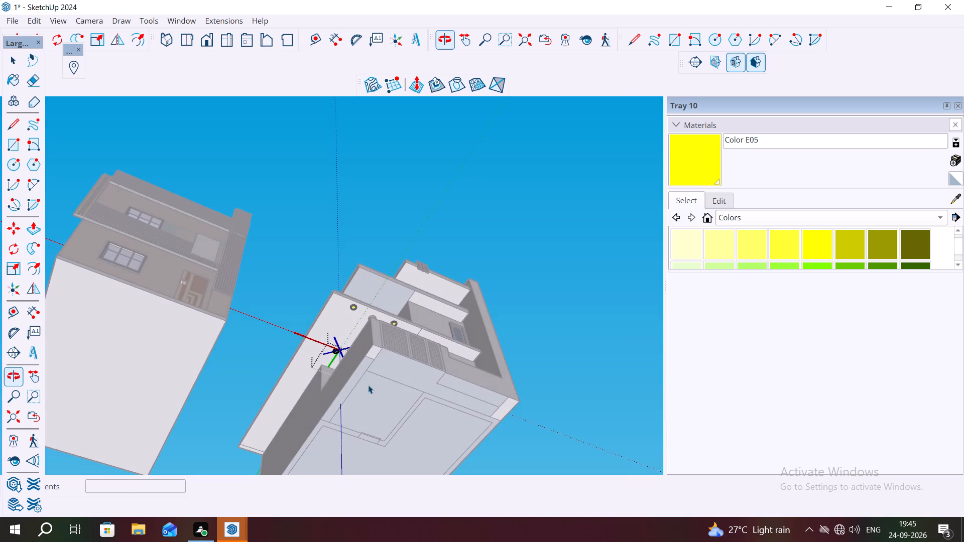
middle_click_drag(334, 340, 225, 355)
scroll(391, 313, "up", 1)
middle_click_drag(391, 313, 375, 321)
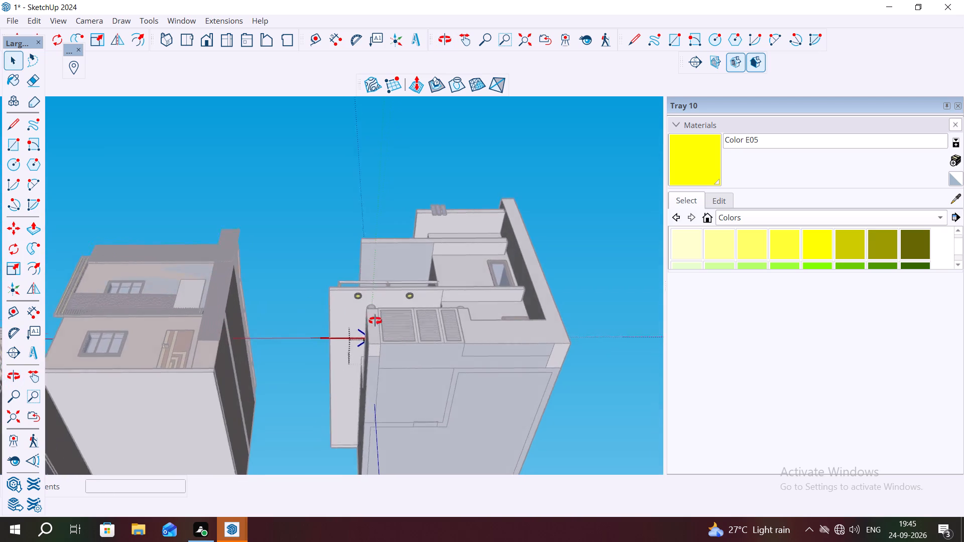
middle_click_drag(375, 321, 330, 406)
scroll(415, 297, "up", 7)
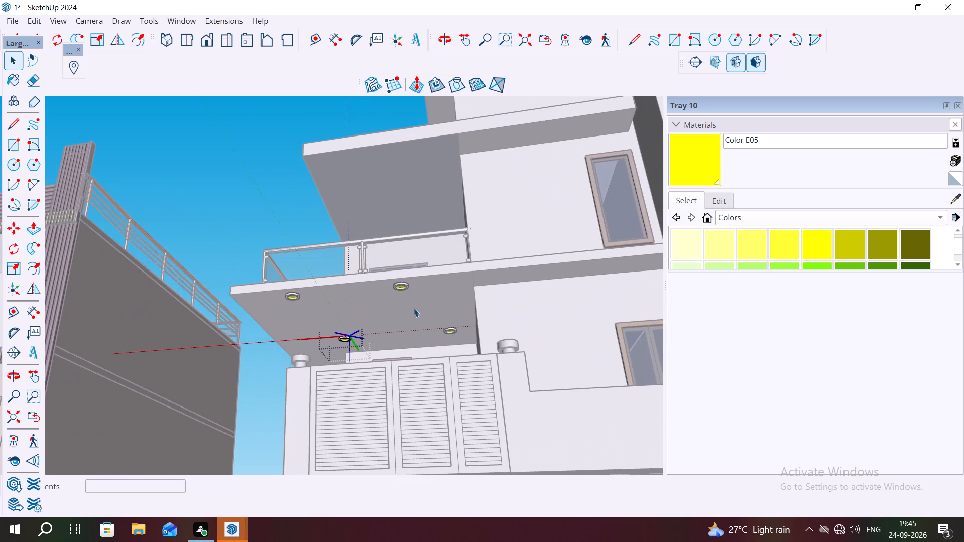
key("Escape")
key("space")
Examine the ceiling fixtures under the balcony slab from below and from the front.
middle_click_drag(372, 312, 461, 343)
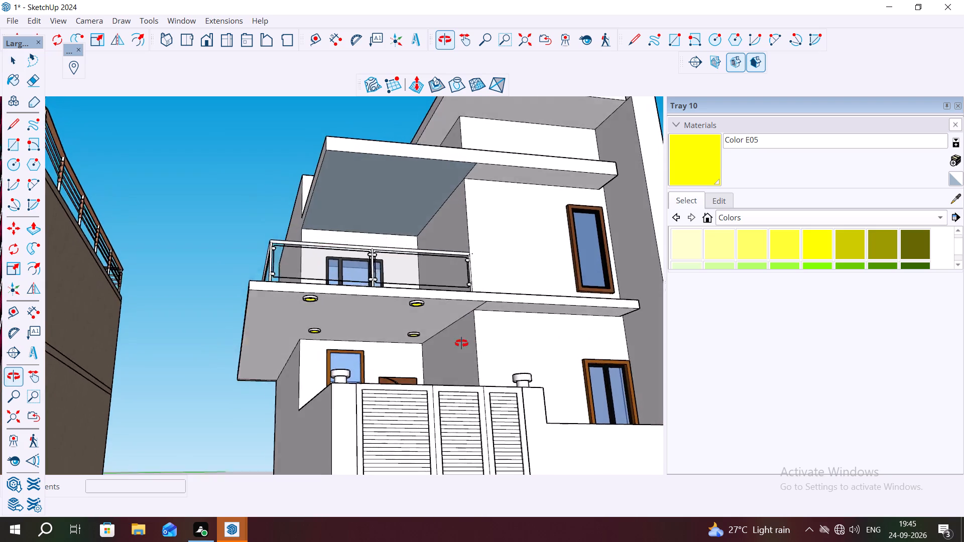
middle_click_drag(461, 343, 357, 310)
scroll(365, 310, "up", 6)
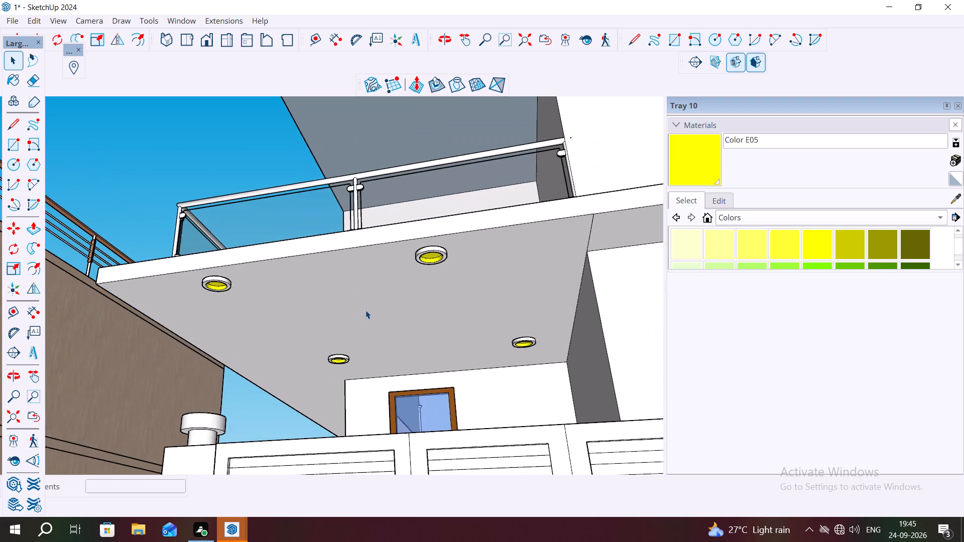
scroll(369, 313, "up", 2)
scroll(375, 319, "down", 8)
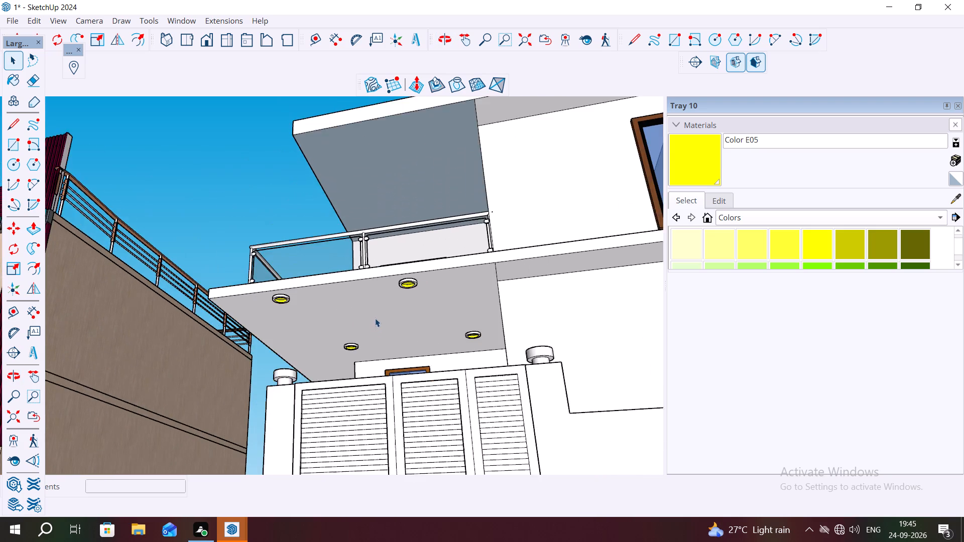
middle_click_drag(315, 324, 426, 396)
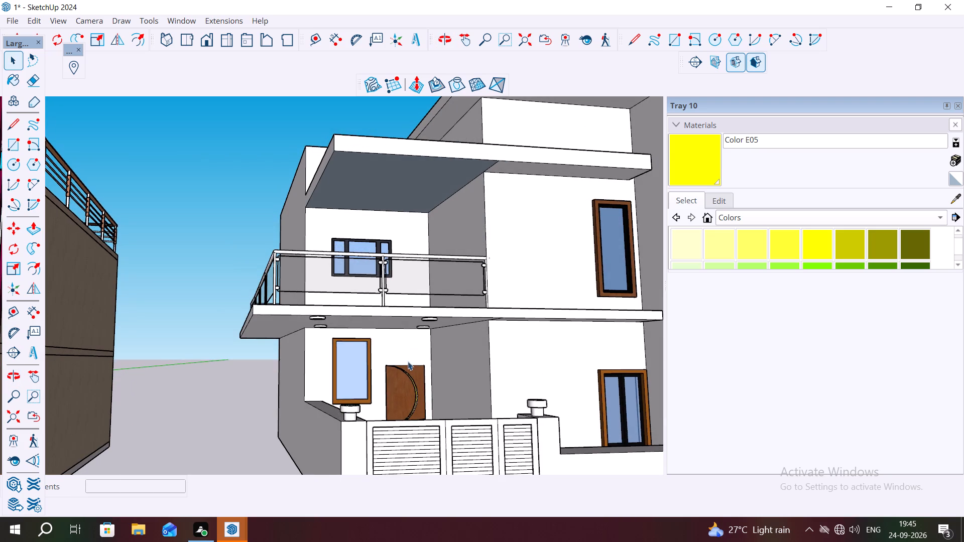
middle_click_drag(408, 361, 409, 416)
Draw a circle of about 6 7/16" radius on the upper slab's underside, near the corner above the balcony window.
scroll(400, 152, "up", 1)
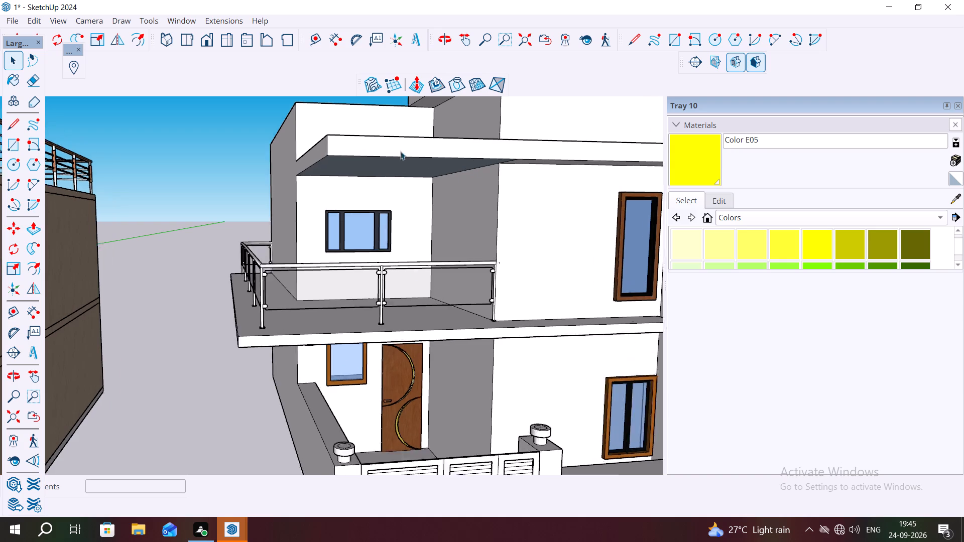
scroll(400, 151, "up", 4)
middle_click_drag(391, 154, 382, 90)
scroll(391, 154, "up", 1)
scroll(349, 137, "up", 5)
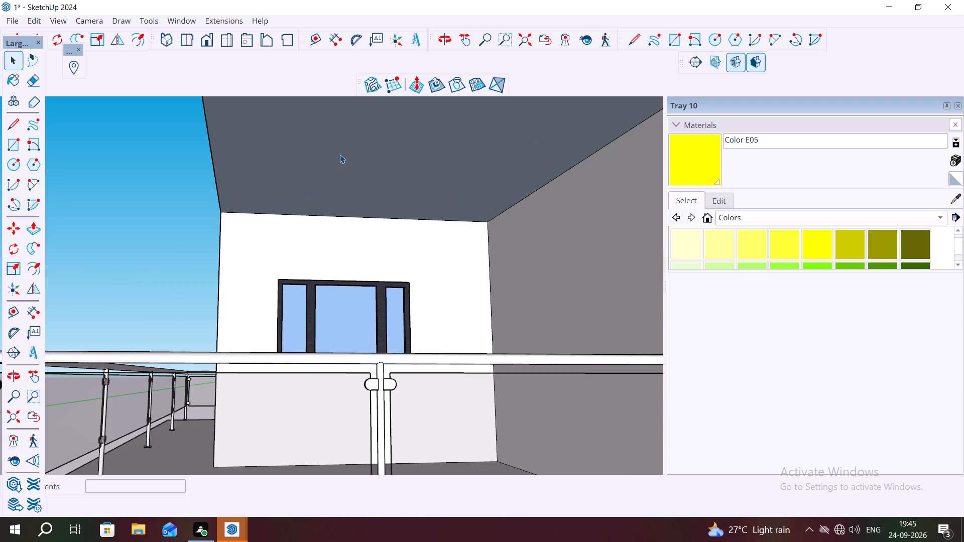
key("c")
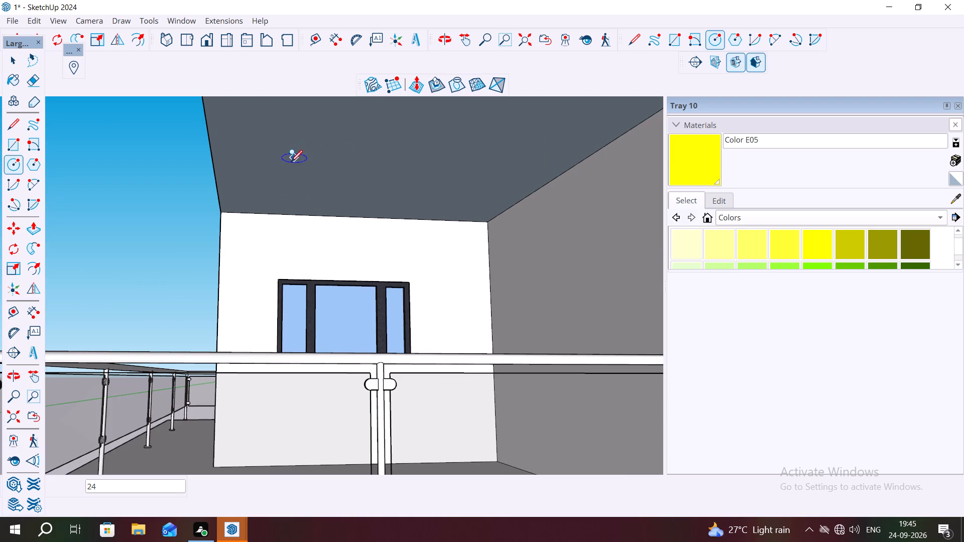
left_click(291, 161)
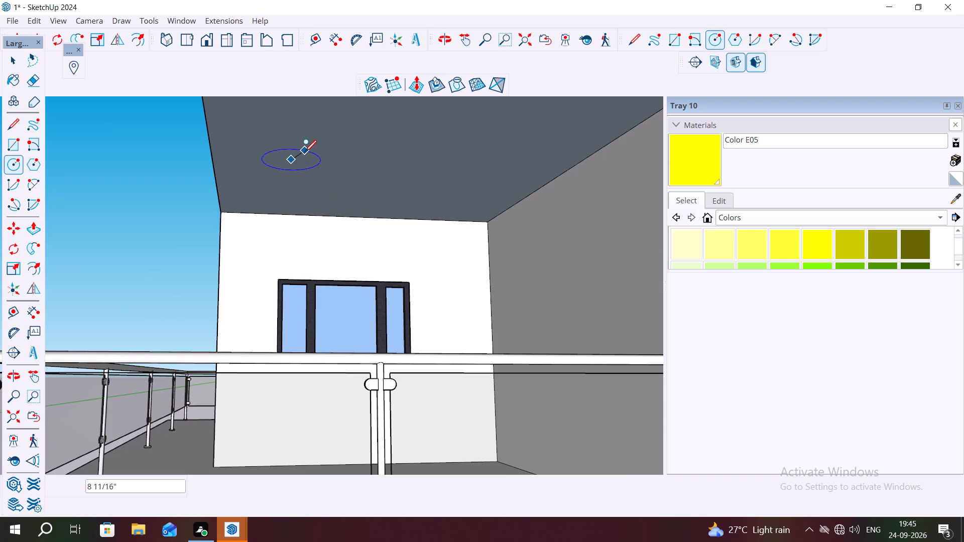
scroll(295, 154, "up", 4)
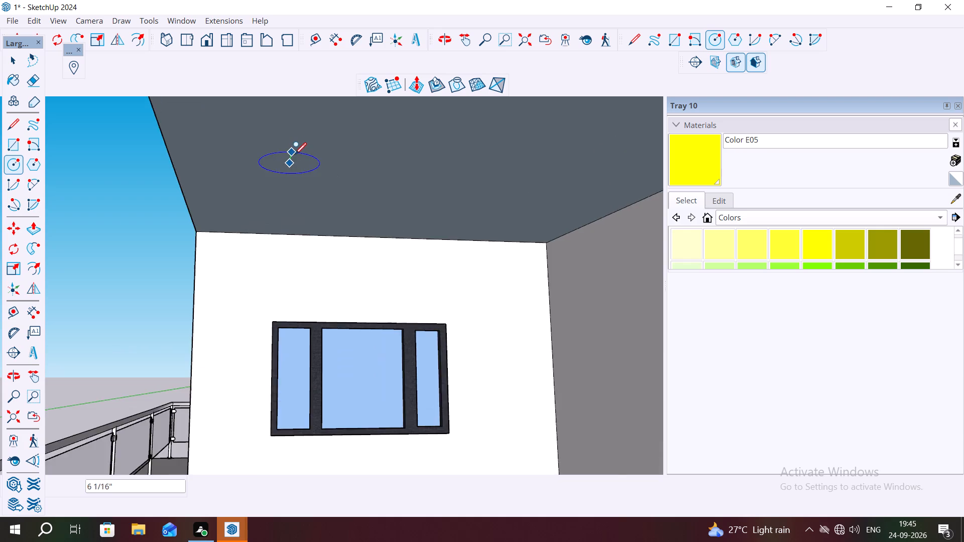
scroll(295, 154, "up", 11)
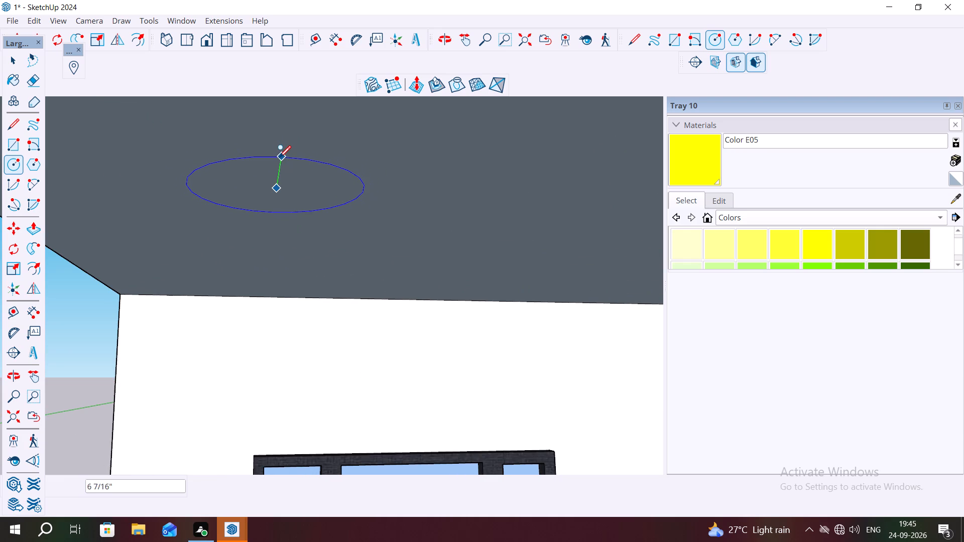
left_click(279, 157)
Make a component from the circle's face and edge, keeping the default definition settings.
key("space")
double_click(284, 173)
right_click(286, 169)
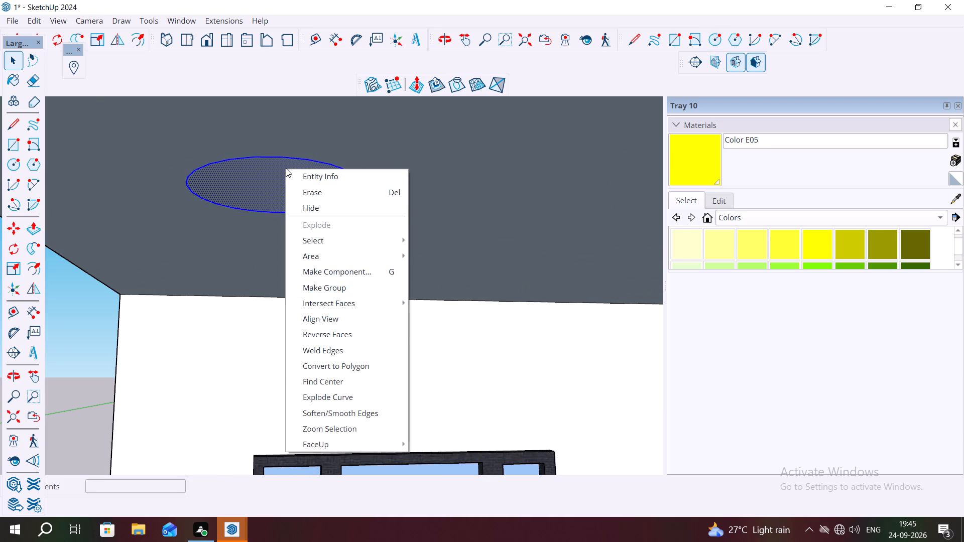
left_click(329, 273)
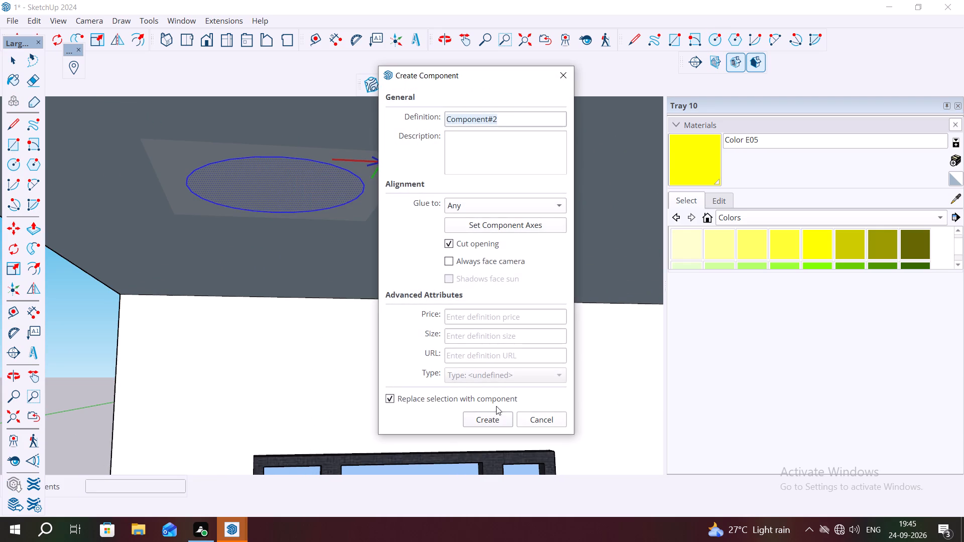
left_click(490, 418)
Copy the circle component about 3' 10" along the red axis, parallel to the window wall.
key("m")
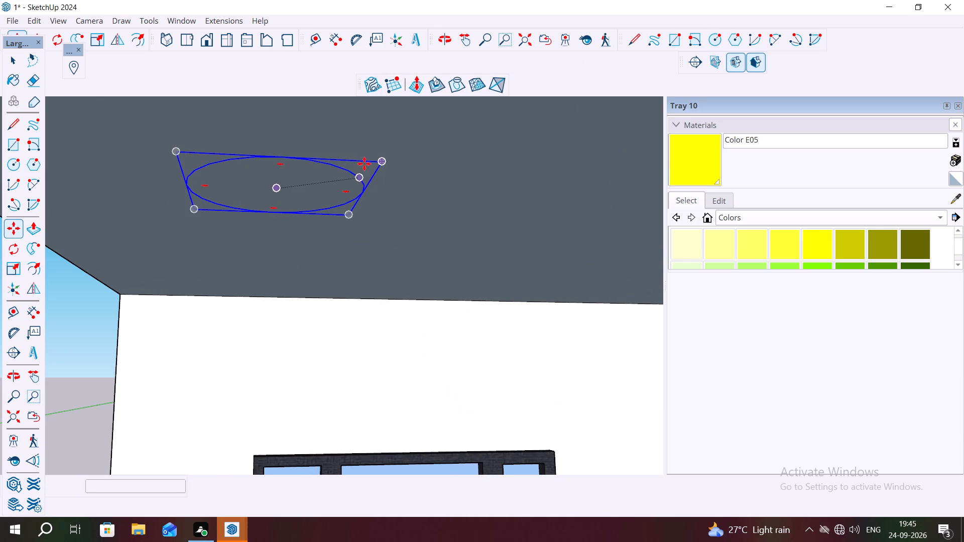
left_click(378, 161)
scroll(376, 161, "down", 4)
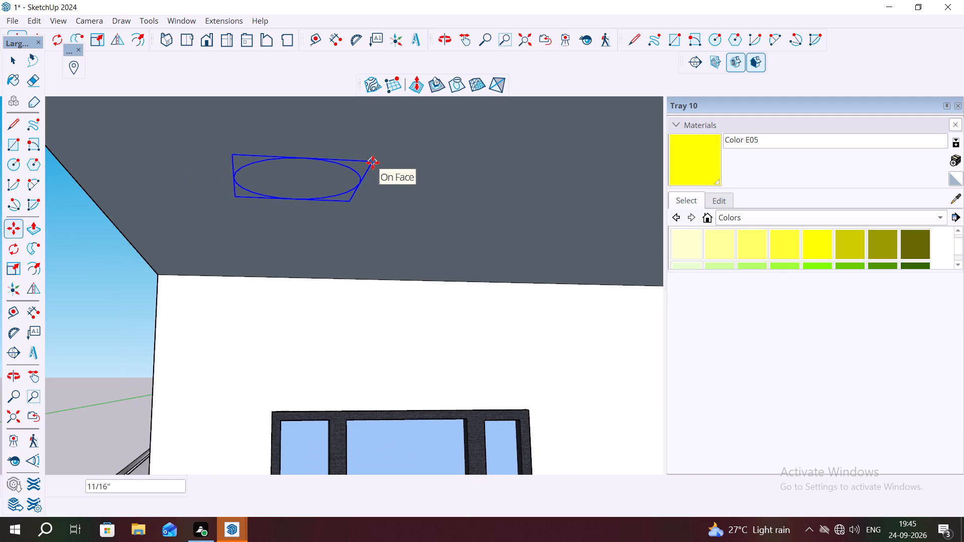
scroll(373, 164, "down", 6)
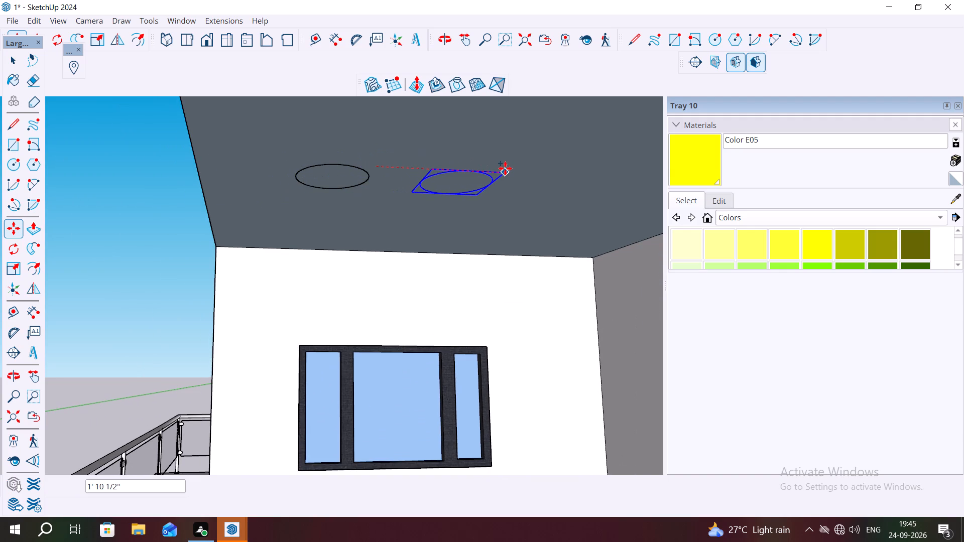
key("Right")
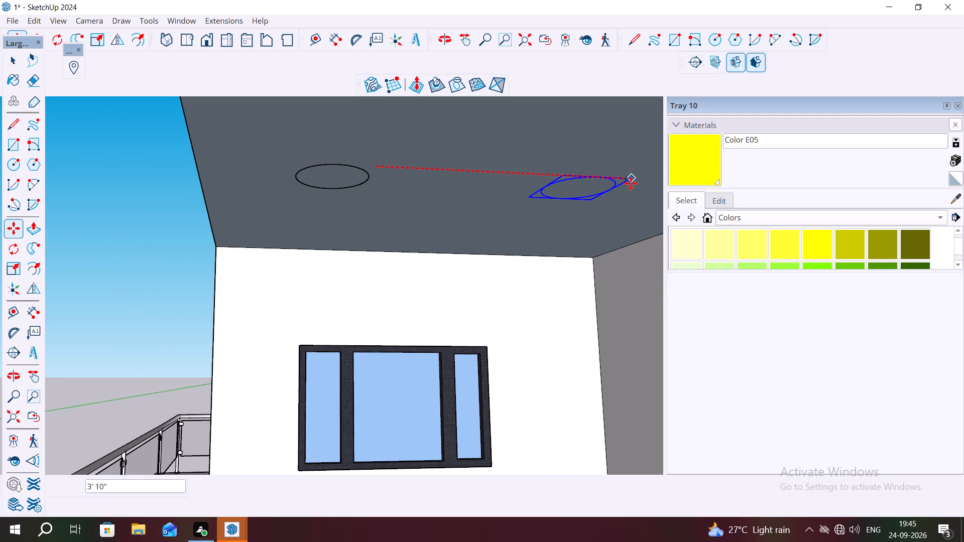
left_click(629, 183)
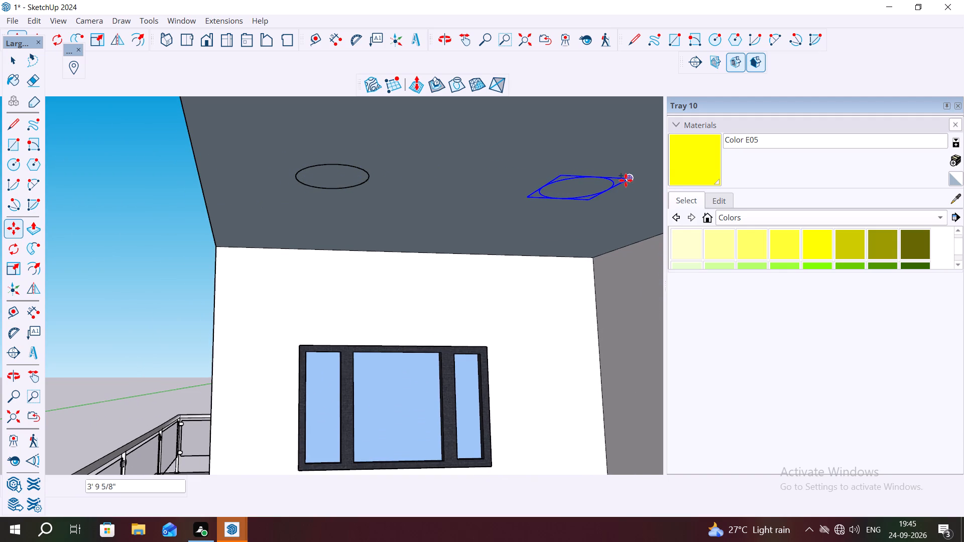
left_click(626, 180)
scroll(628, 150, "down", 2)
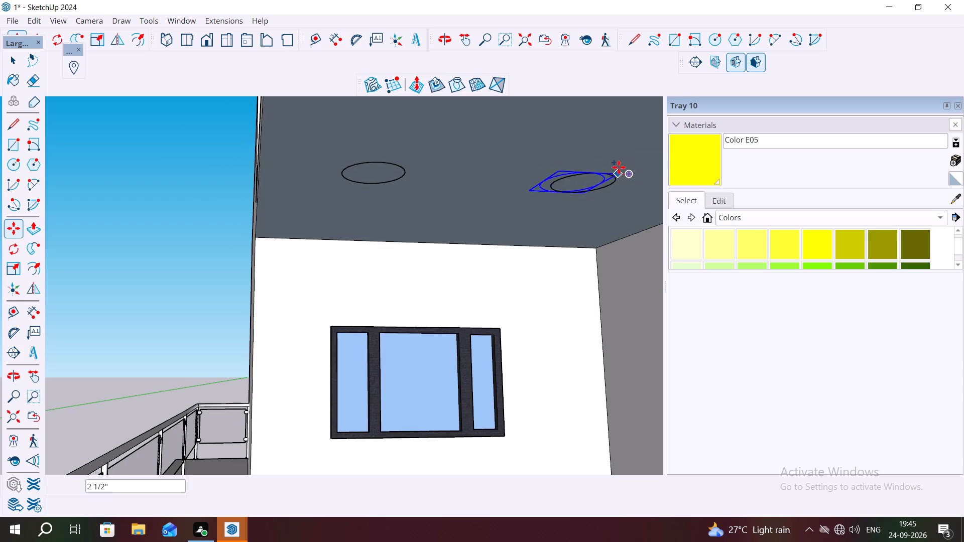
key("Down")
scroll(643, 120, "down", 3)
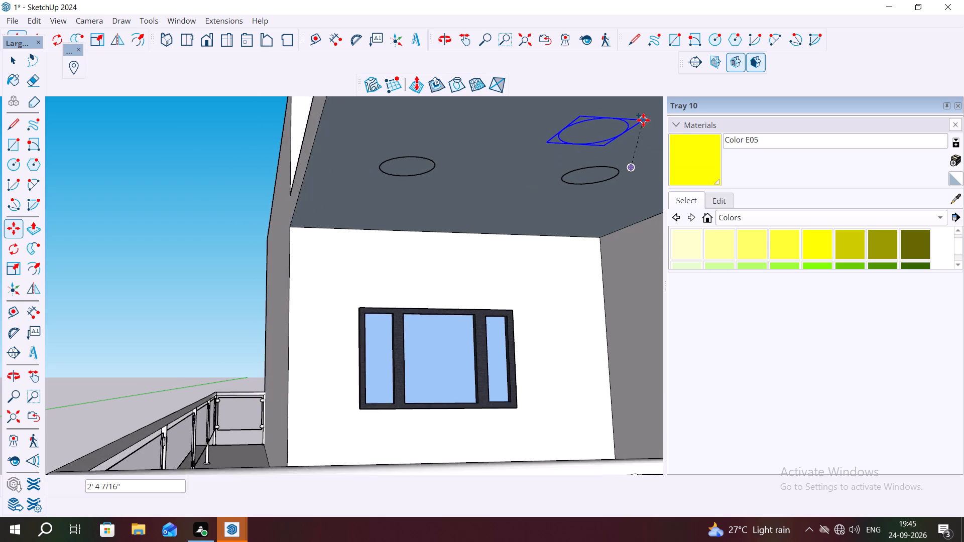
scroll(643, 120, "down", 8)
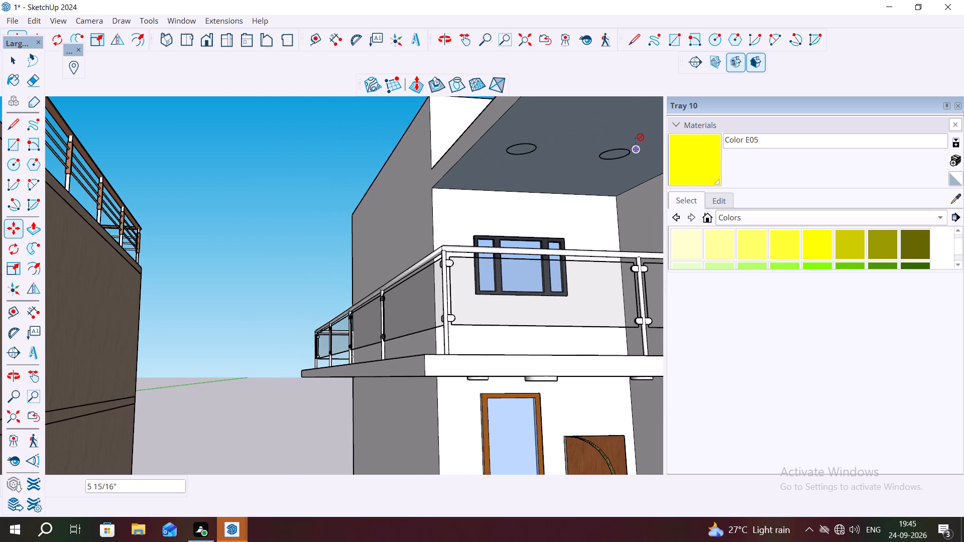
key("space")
Copy the first circle component about 5' 5" along the green axis toward the upper slab's front edge.
double_click(529, 149)
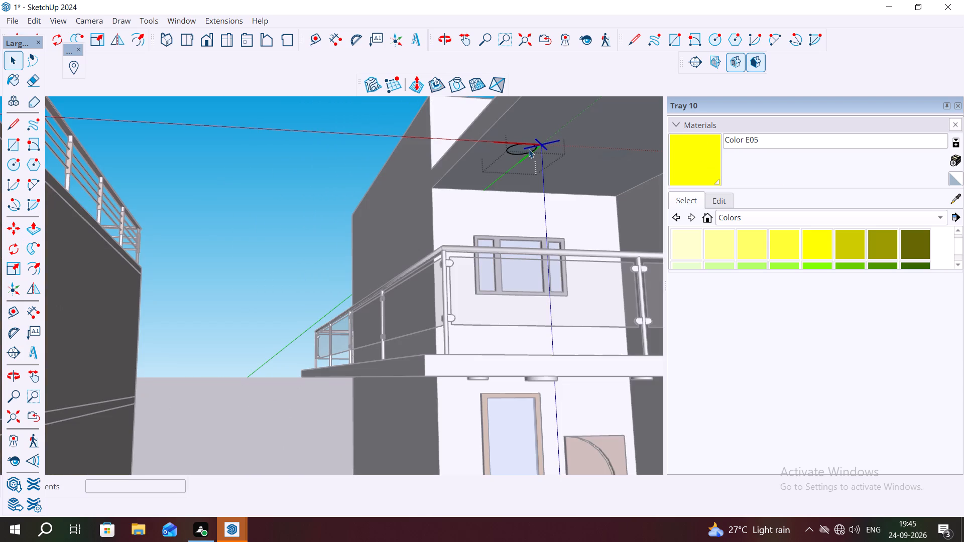
left_click(498, 210)
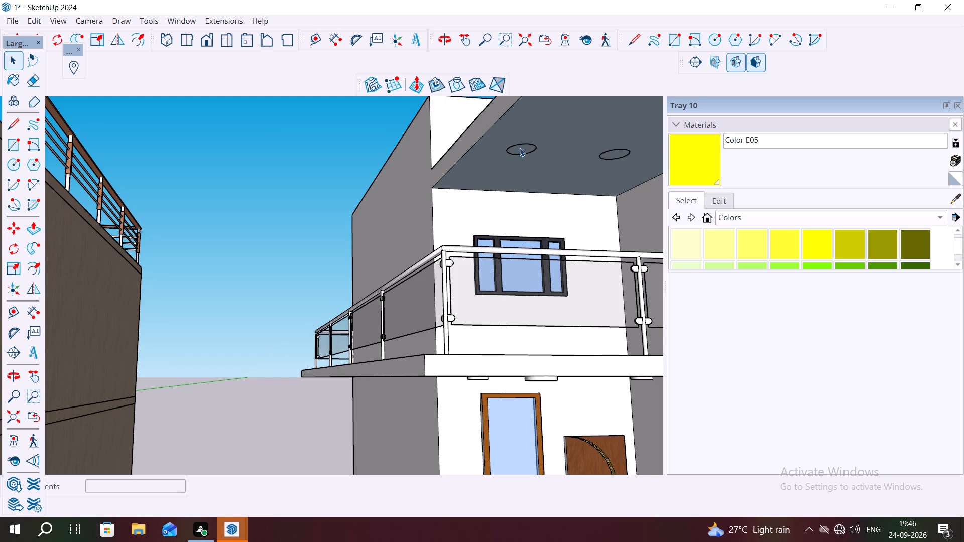
double_click(523, 145)
left_click(516, 183)
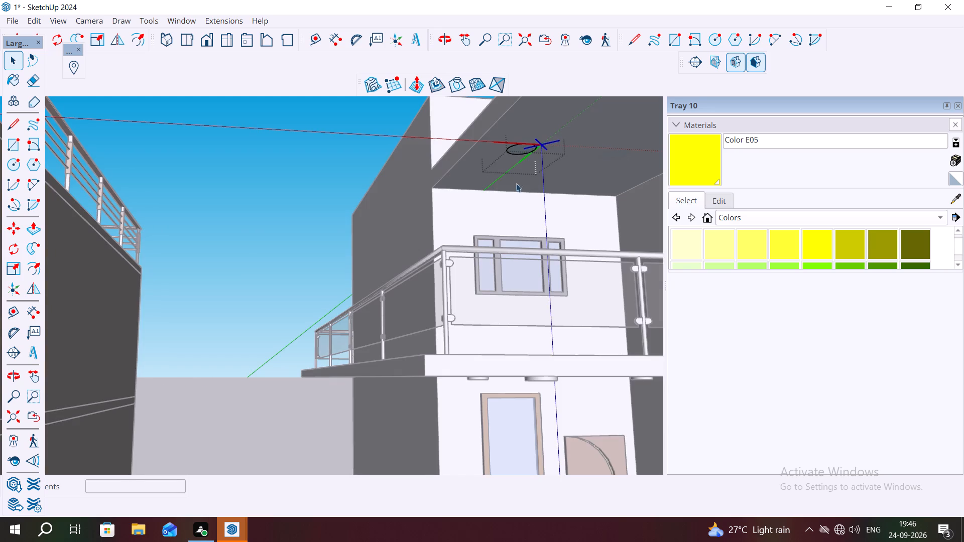
left_click(524, 145)
key("m")
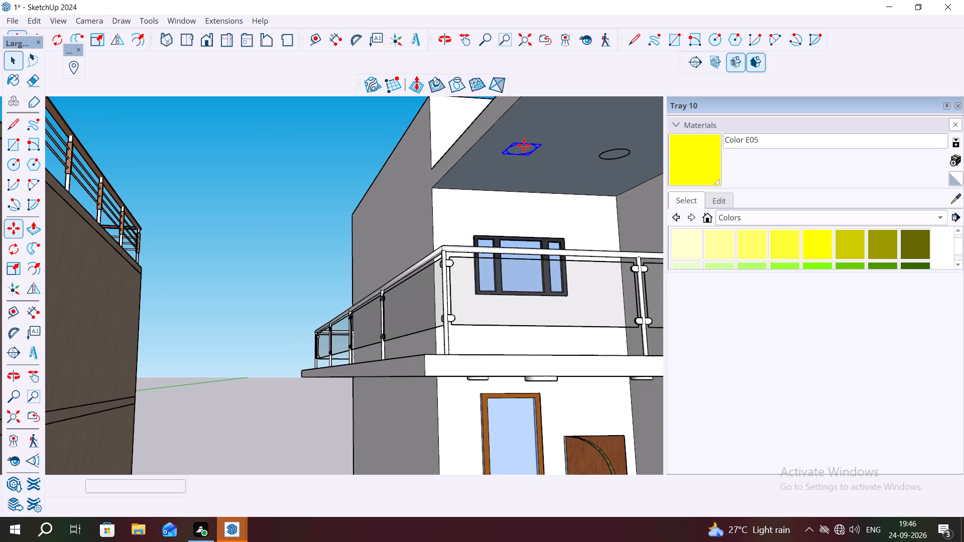
left_click(537, 146)
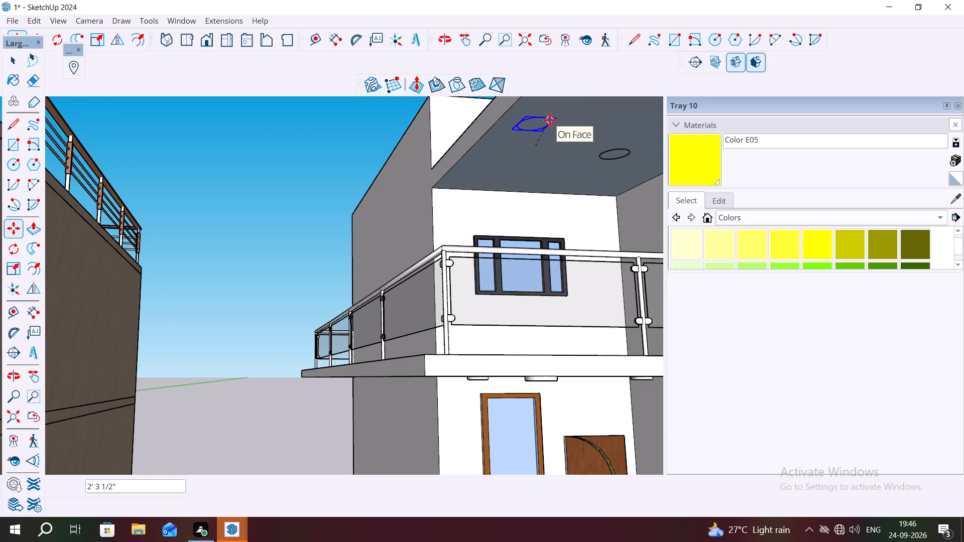
scroll(550, 120, "down", 9)
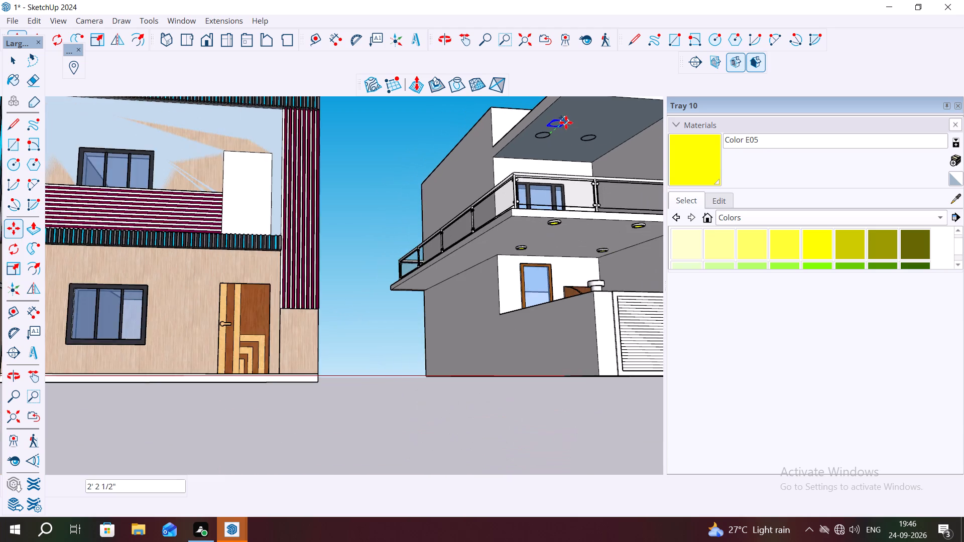
scroll(566, 122, "down", 1)
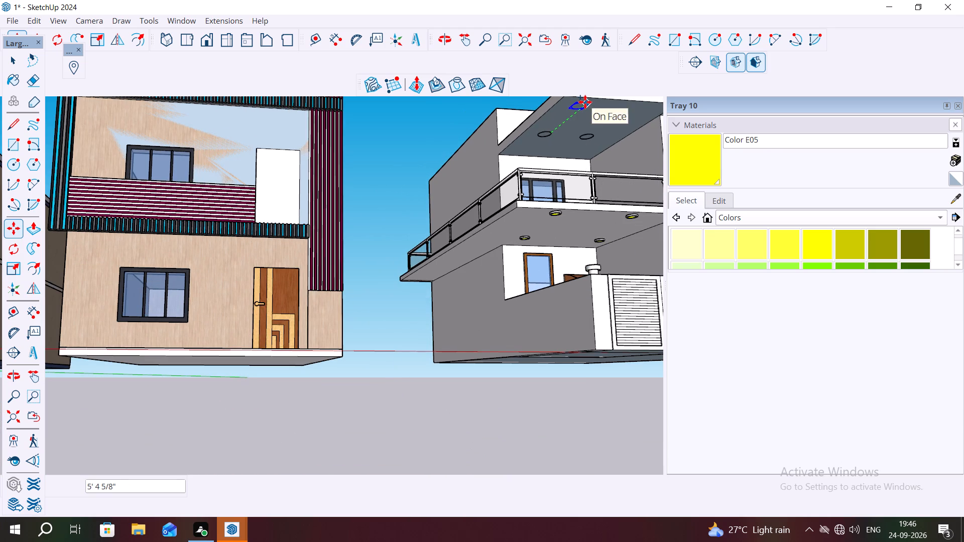
left_click(585, 101)
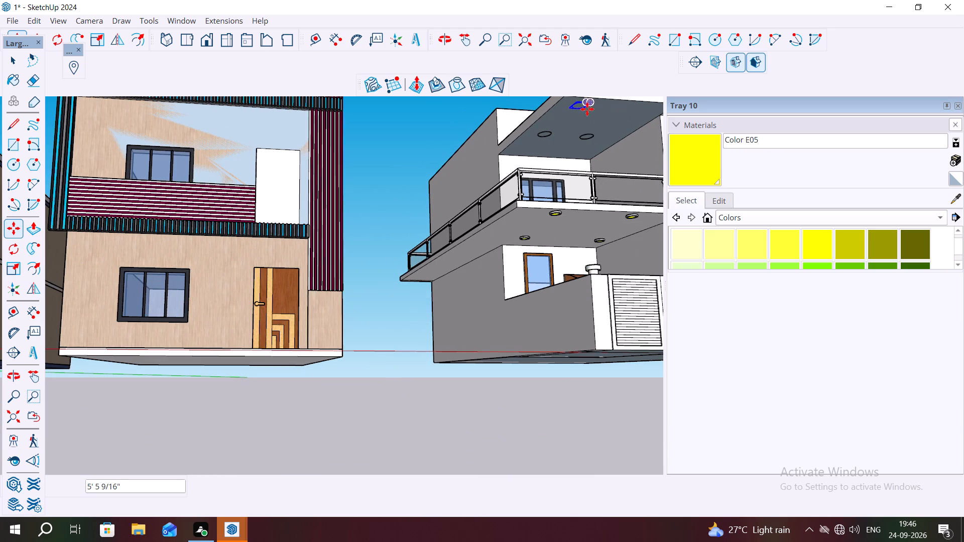
Copy the second circle component about 4' 6" along the green axis toward the upper slab's front edge.
key("space")
double_click(591, 136)
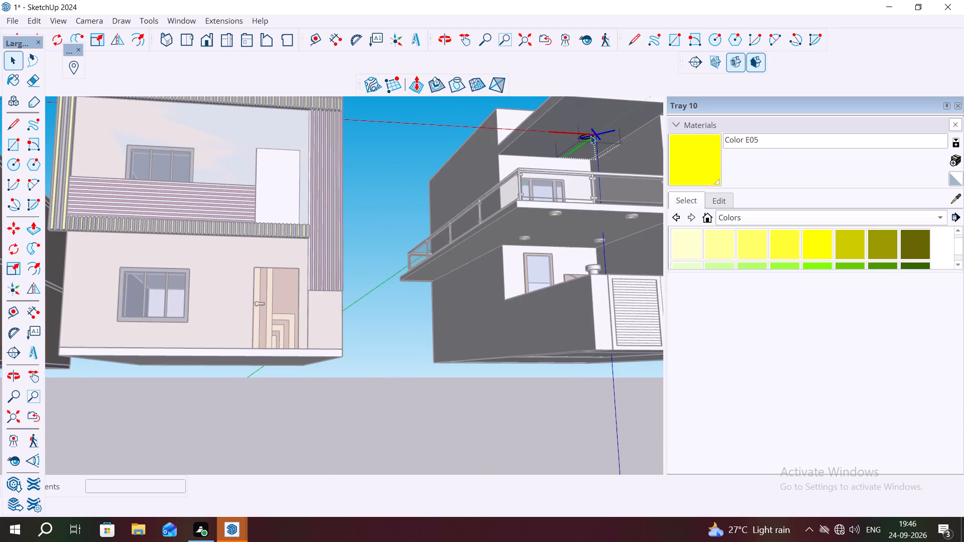
left_click(559, 167)
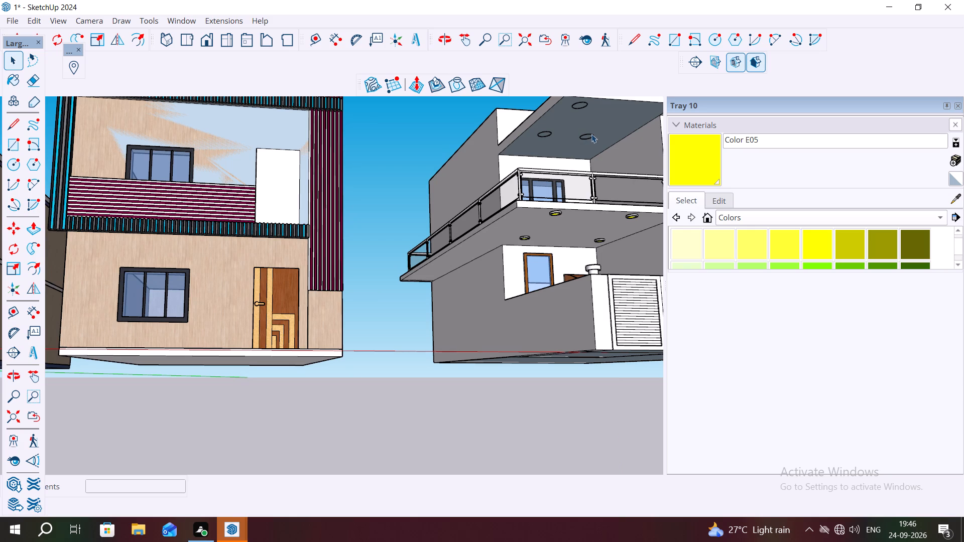
left_click(591, 134)
left_click(591, 134)
key("m")
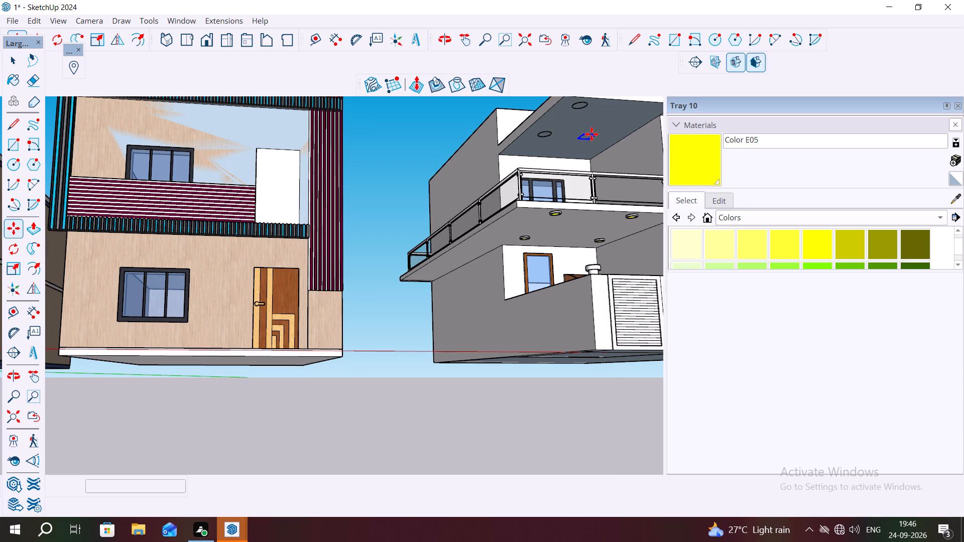
left_click(593, 134)
left_click(619, 105)
Open a circle component near the window wall for editing and offset its edge inward to form a ring around a disc.
middle_click_drag(616, 144, 536, 184)
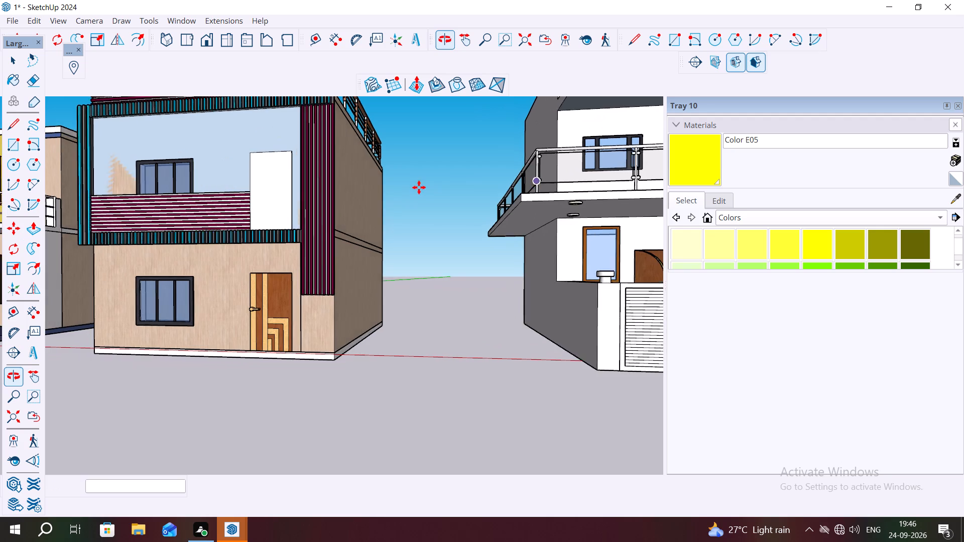
scroll(419, 187, "down", 3)
scroll(562, 115, "up", 20)
scroll(562, 115, "up", 2)
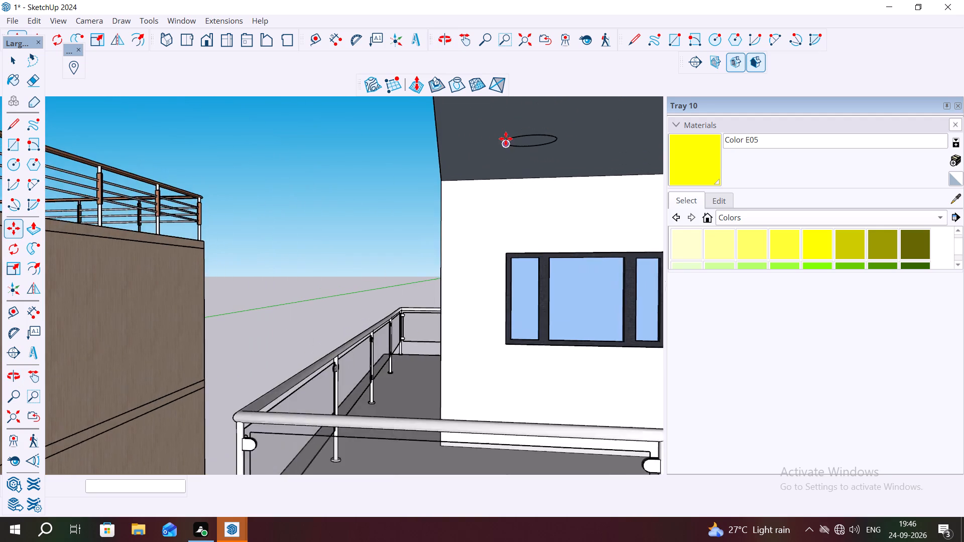
scroll(506, 139, "up", 13)
key("space")
left_click(536, 149)
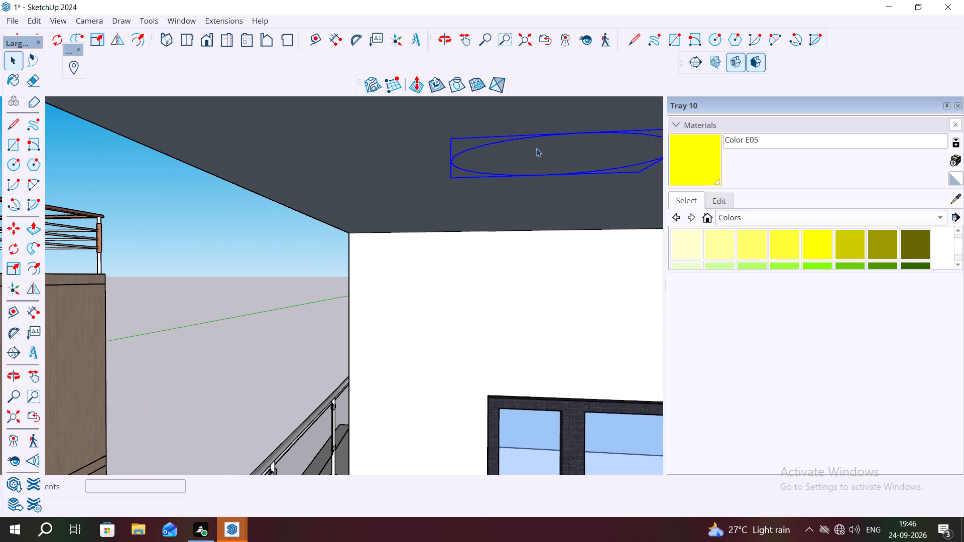
middle_click_drag(537, 148, 540, 61)
left_click(546, 154)
double_click(546, 154)
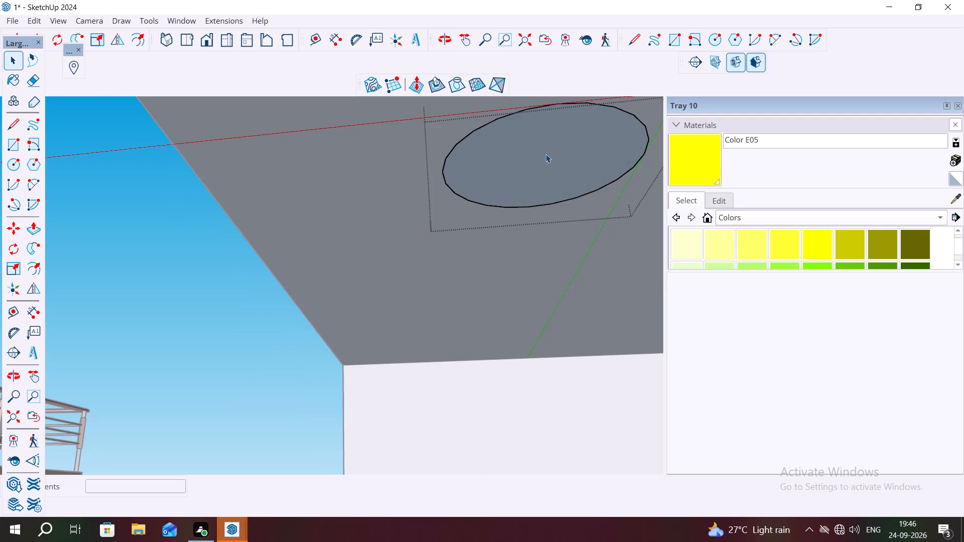
left_click(546, 154)
key("f")
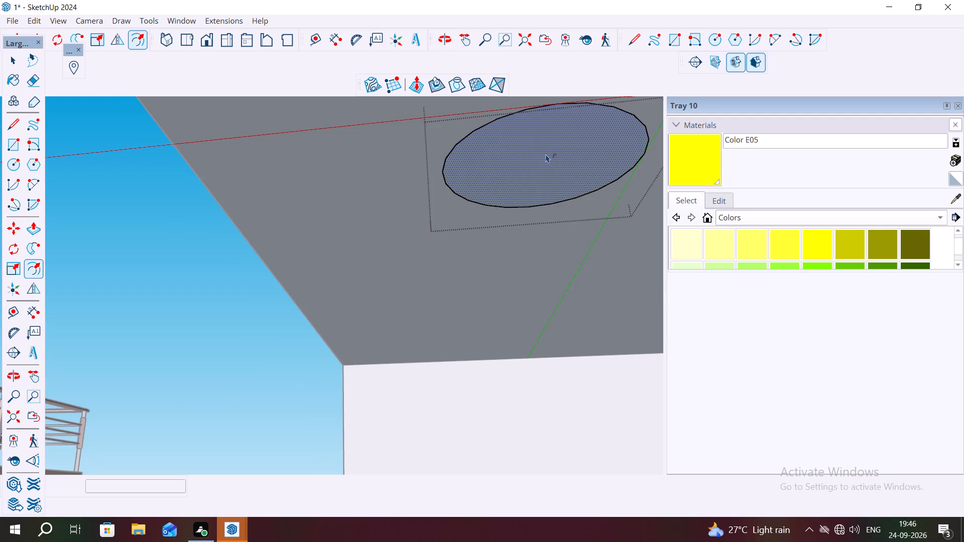
left_click(541, 154)
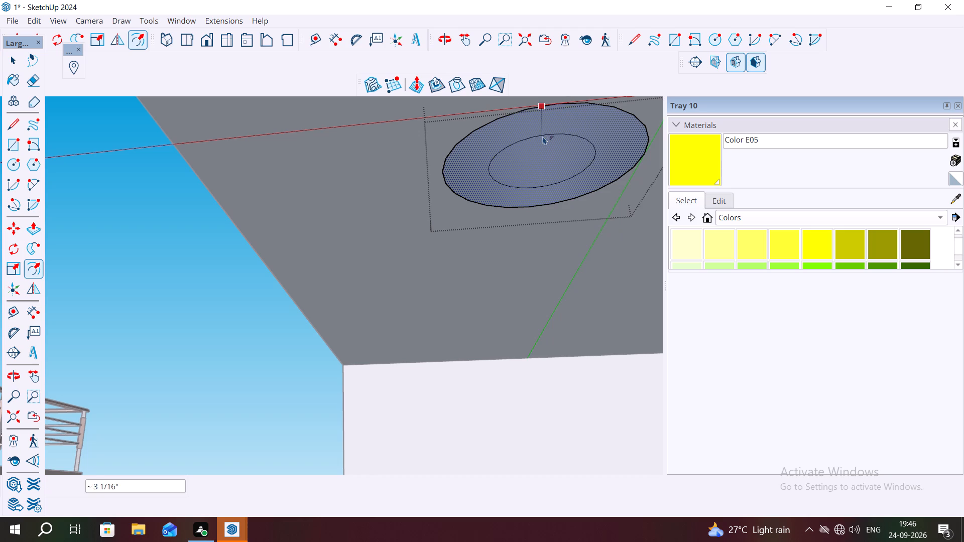
left_click(543, 128)
Push/Pull the outer ring of the circle component down from the upper slab to form the ceiling light's raised rim.
key("space")
left_click(540, 117)
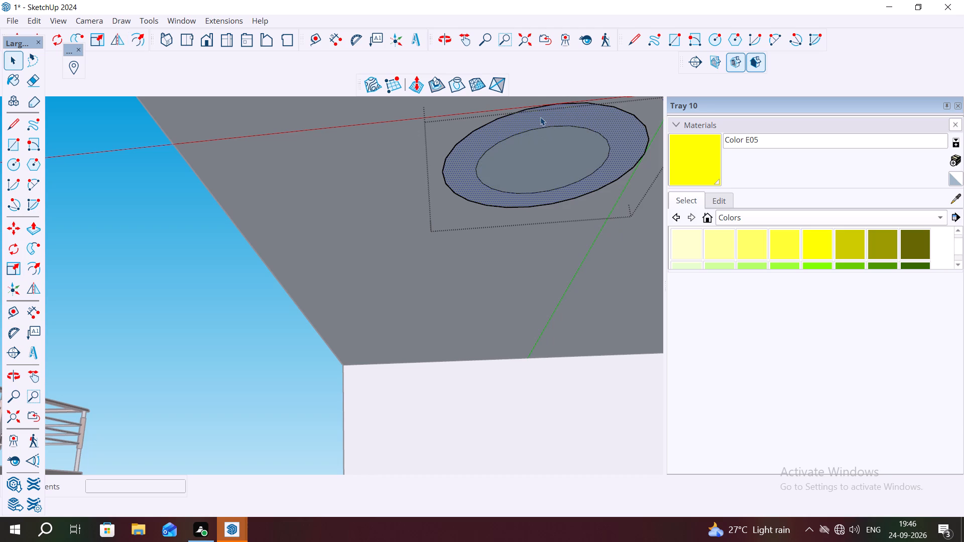
key("p")
left_click(541, 116)
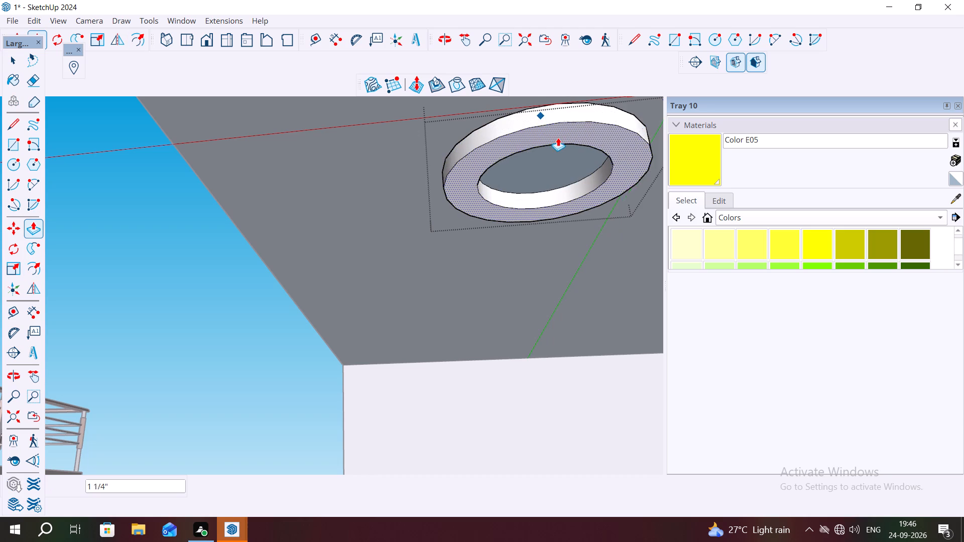
left_click(558, 138)
key("space")
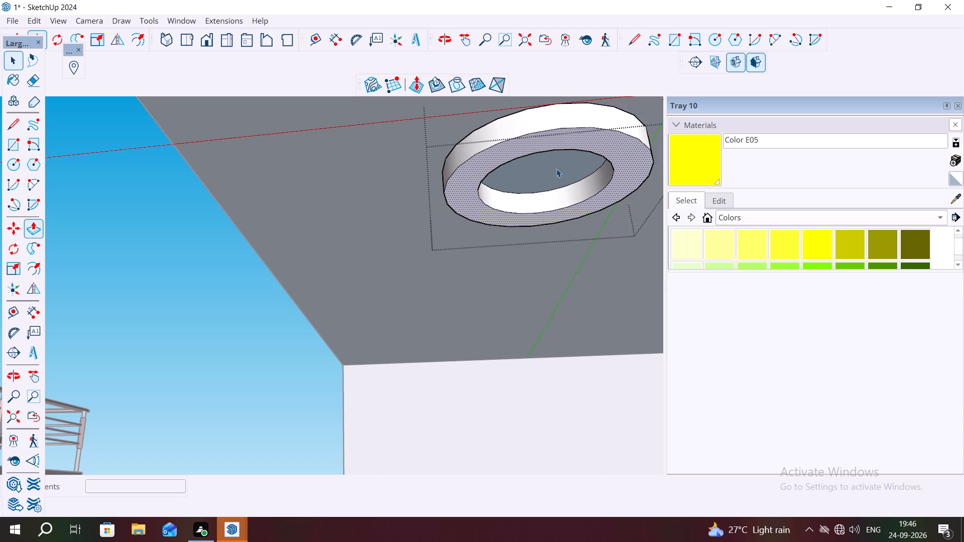
Paint the light's inner disc and the rim's inner wall with yellow Color E05, and close the component.
left_click(556, 167)
left_click(692, 143)
left_click(516, 192)
middle_click_drag(571, 193, 554, 164)
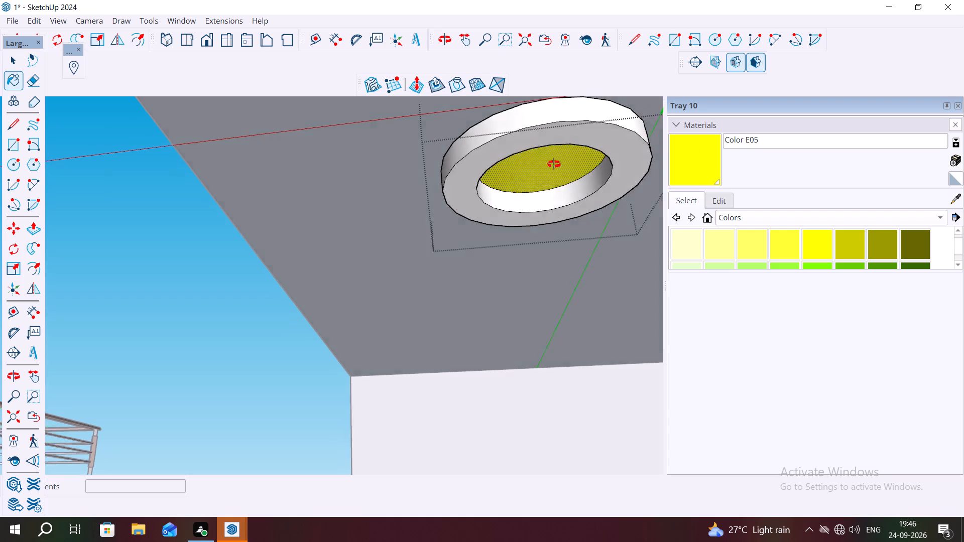
middle_click_drag(554, 164, 532, 109)
left_click(493, 189)
key("Escape")
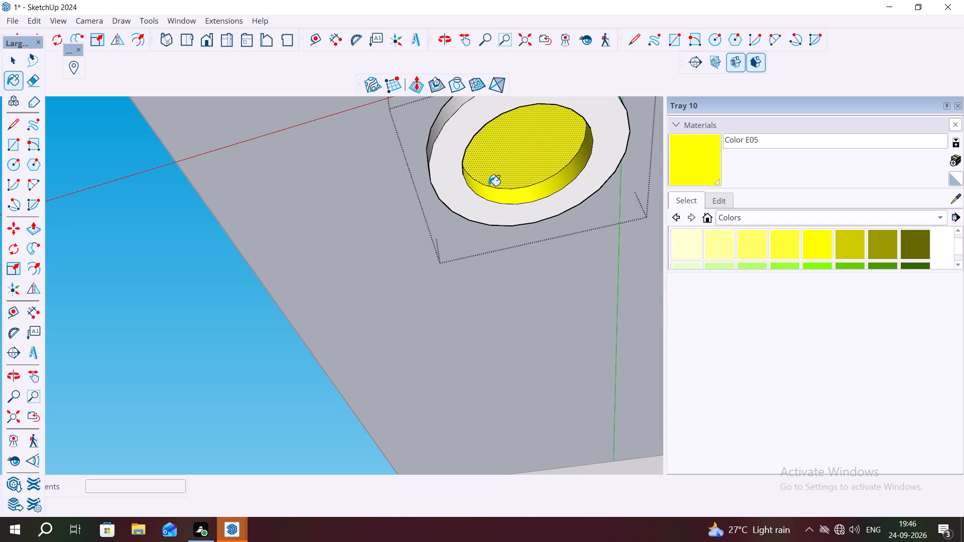
key("space")
scroll(247, 281, "down", 6)
scroll(250, 282, "up", 1)
scroll(252, 283, "down", 10)
scroll(401, 292, "down", 2)
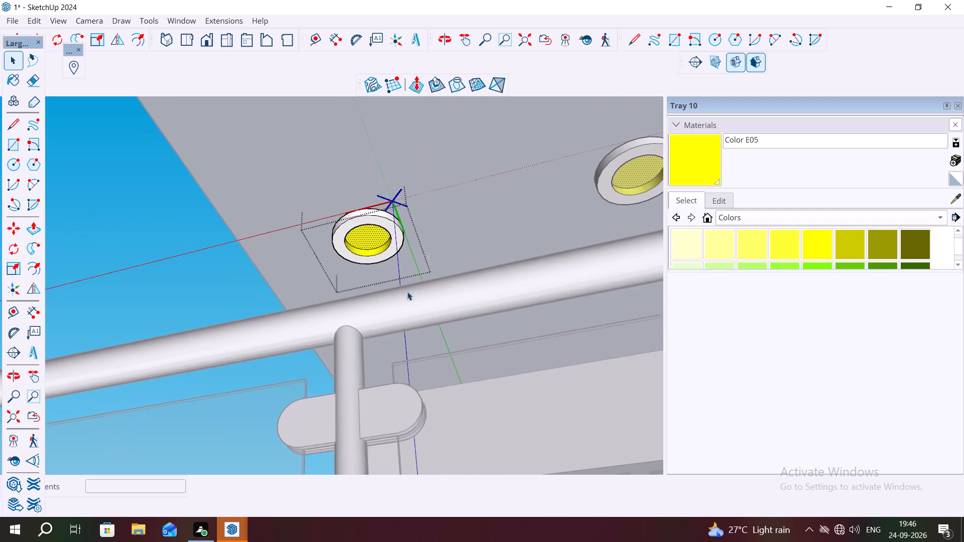
scroll(407, 292, "down", 5)
scroll(481, 312, "down", 8)
scroll(528, 354, "down", 3)
middle_click_drag(454, 285, 471, 368)
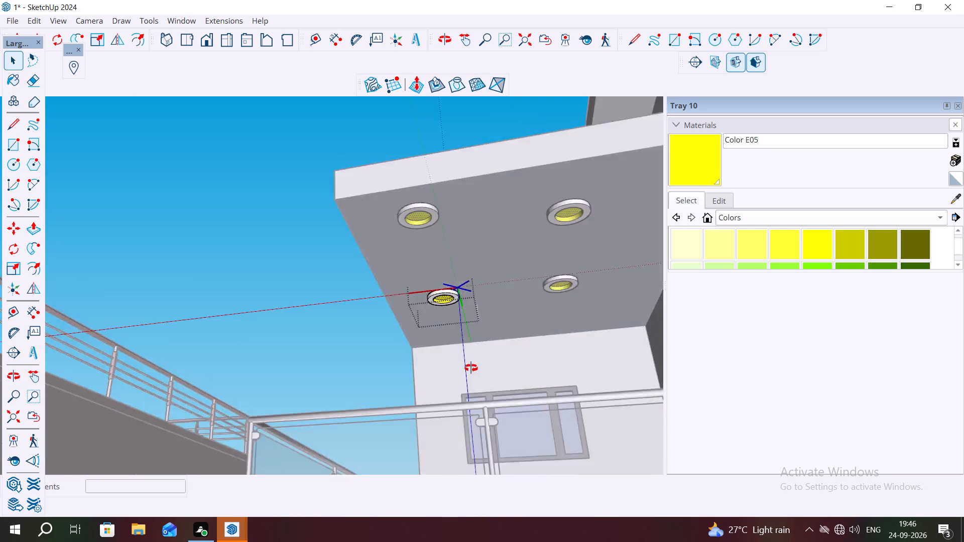
middle_click_drag(471, 368, 480, 419)
scroll(469, 366, "down", 2)
key("space")
left_click(326, 347)
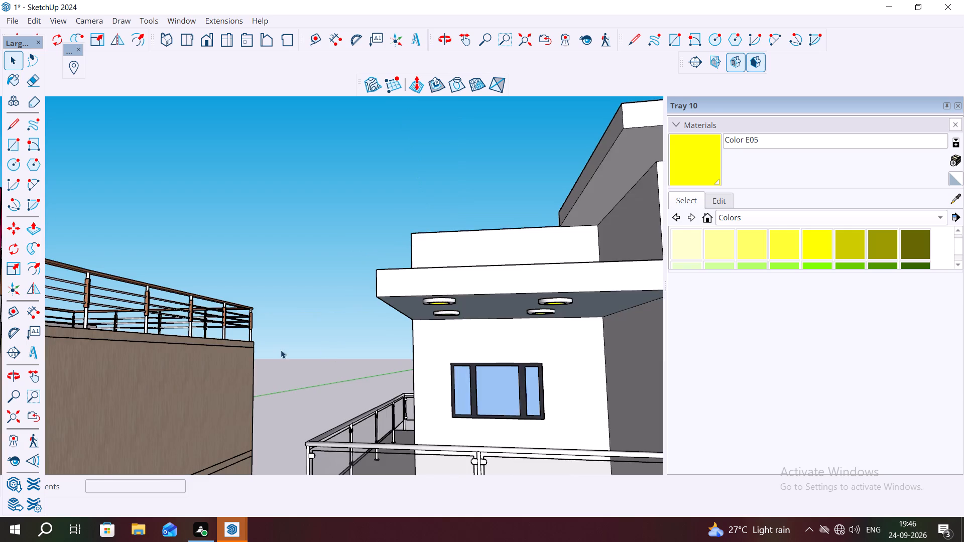
Examine the ceiling lights under the white house's slabs and compare its front with the neighbouring houses.
scroll(243, 342, "down", 3)
middle_click_drag(280, 366, 488, 312)
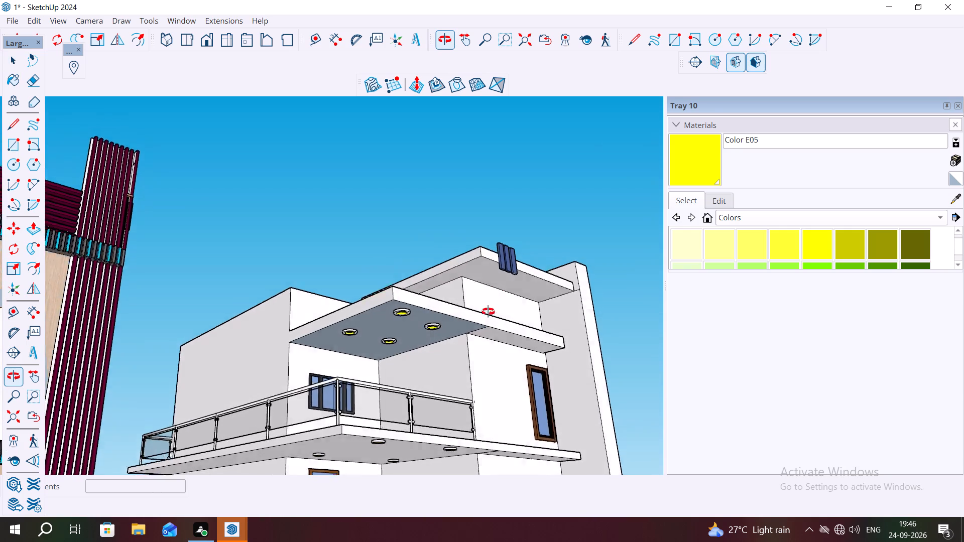
middle_click_drag(488, 312, 409, 200)
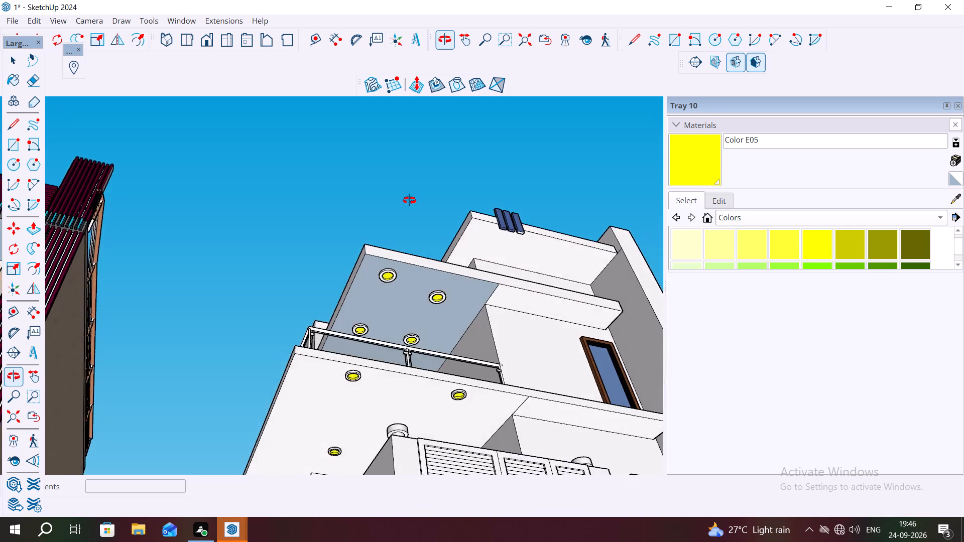
middle_click_drag(409, 200, 445, 389)
scroll(459, 364, "down", 5)
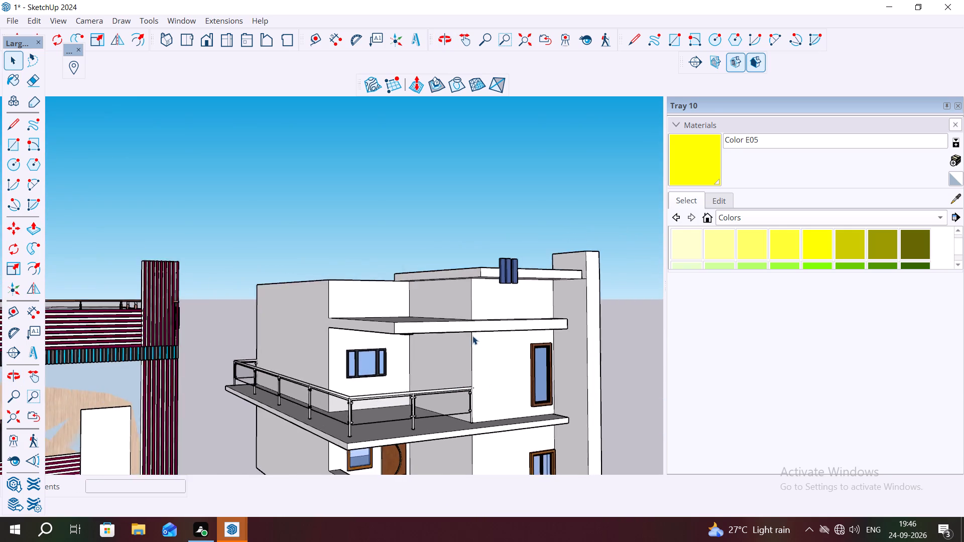
scroll(472, 336, "down", 2)
middle_click_drag(495, 418, 394, 450)
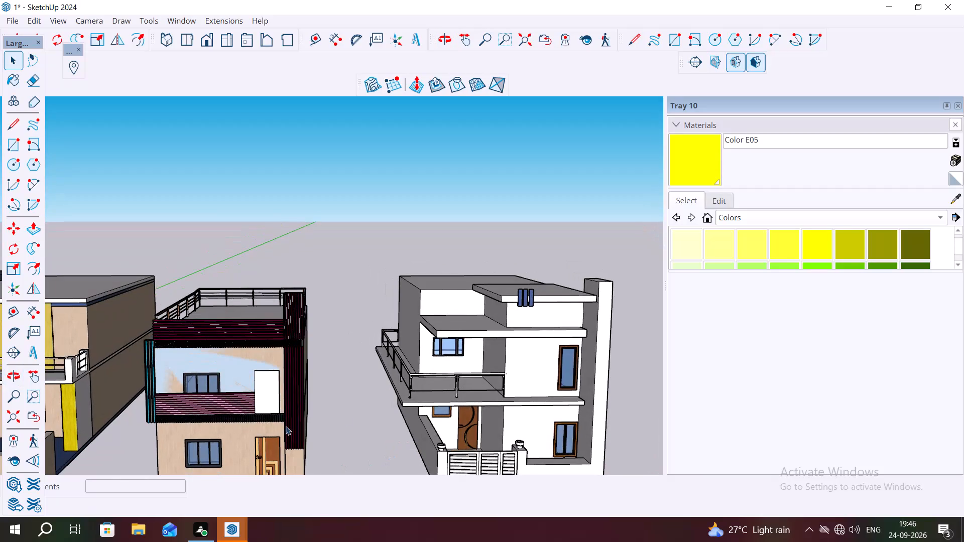
scroll(347, 415, "down", 3)
scroll(427, 397, "down", 3)
middle_click_drag(92, 405, 140, 322)
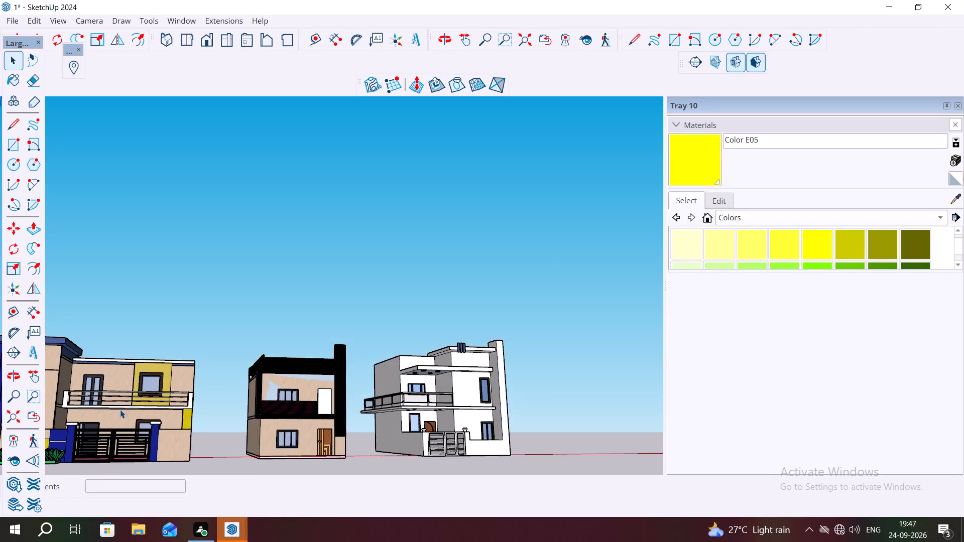
Draw a circle of about 6" radius on the underside of the beige house's balcony slab, near the yellow pillar.
scroll(111, 416, "up", 8)
middle_click_drag(103, 393, 175, 315)
middle_click_drag(171, 385, 180, 459)
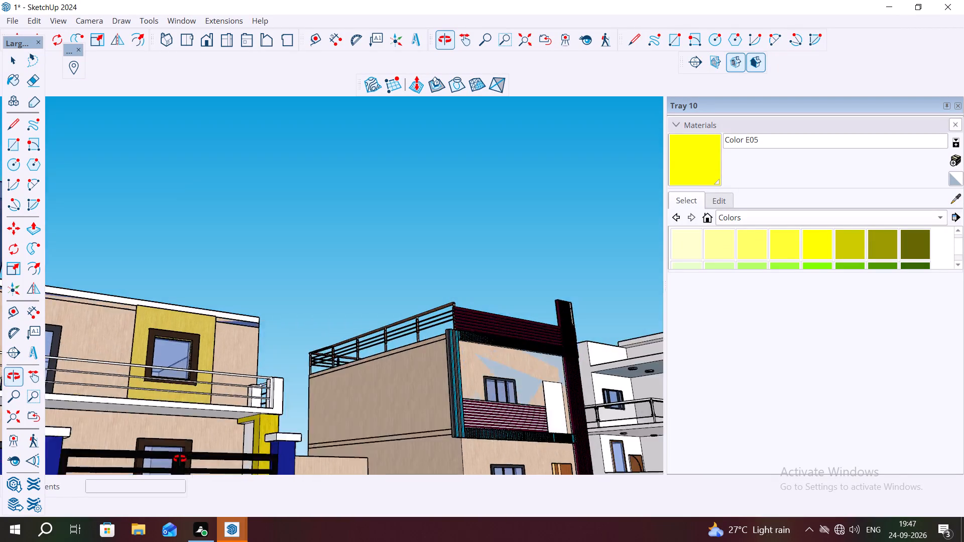
middle_click_drag(180, 459, 181, 465)
scroll(109, 394, "up", 8)
middle_click_drag(139, 419, 139, 328)
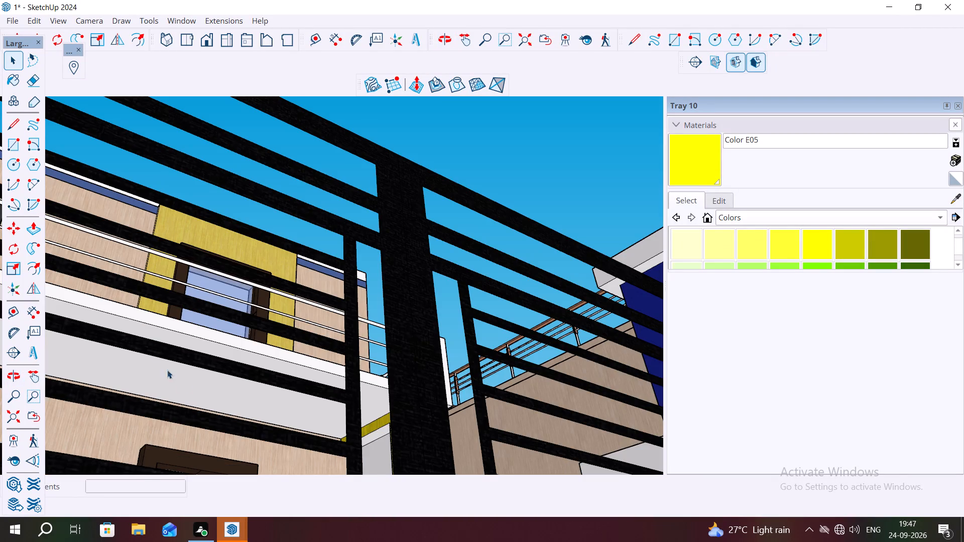
scroll(188, 389, "up", 7)
scroll(337, 383, "down", 1)
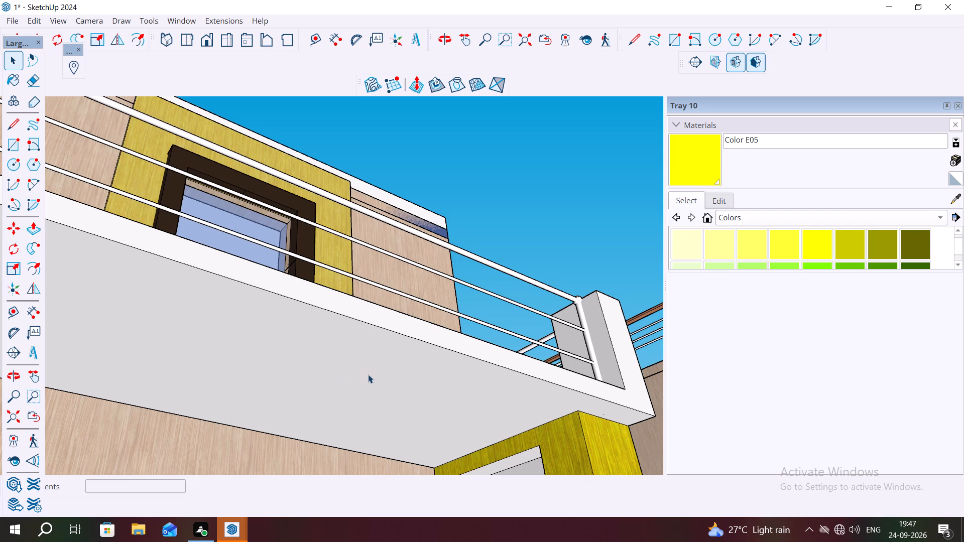
key("c")
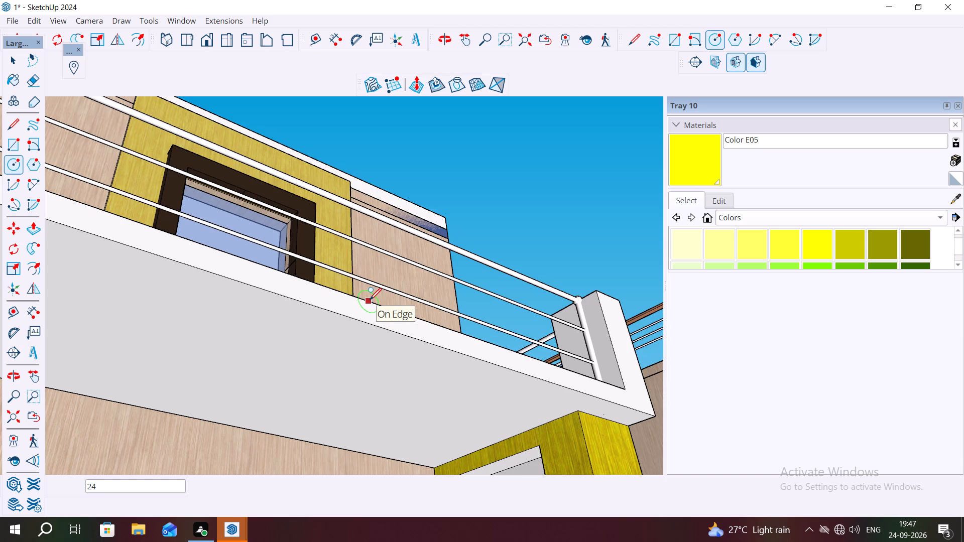
scroll(237, 355, "up", 2)
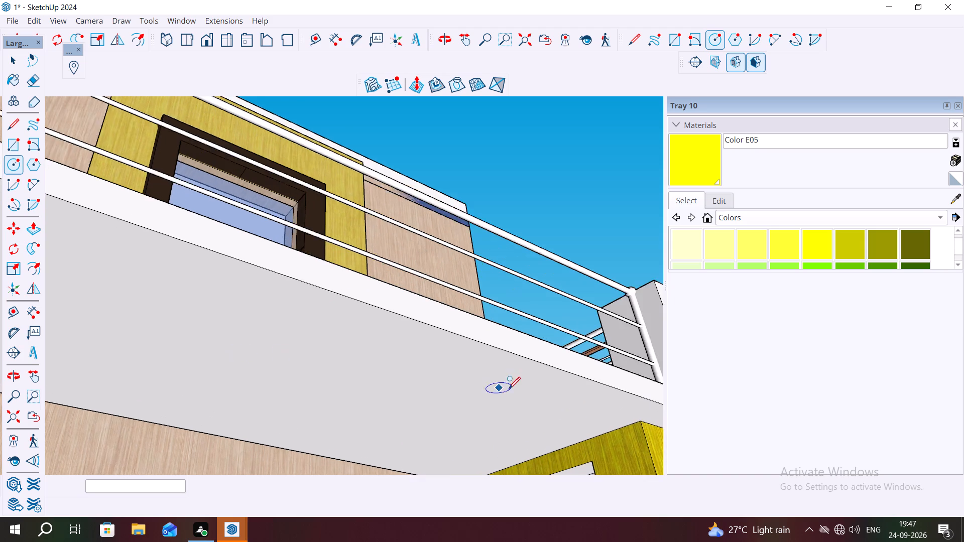
scroll(509, 388, "down", 3)
left_click(490, 416)
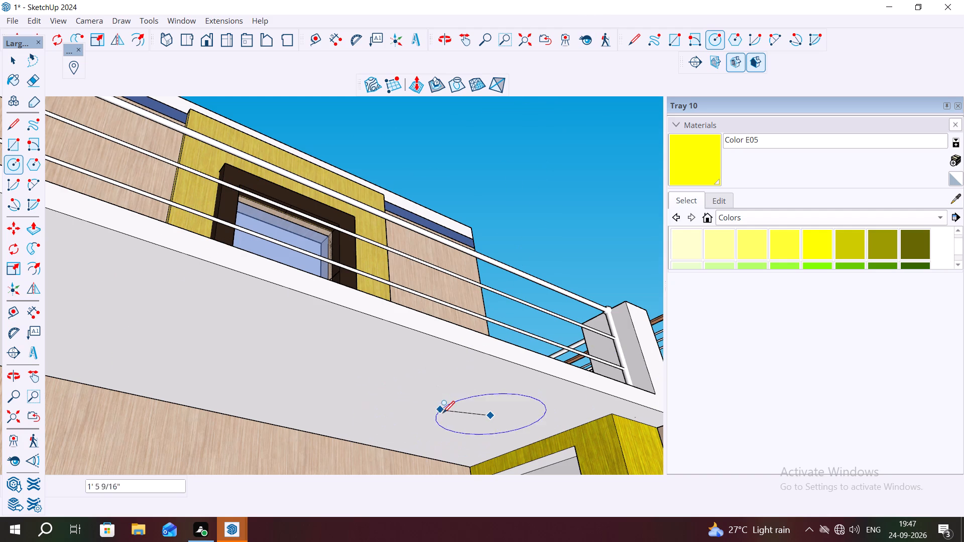
scroll(470, 416, "up", 2)
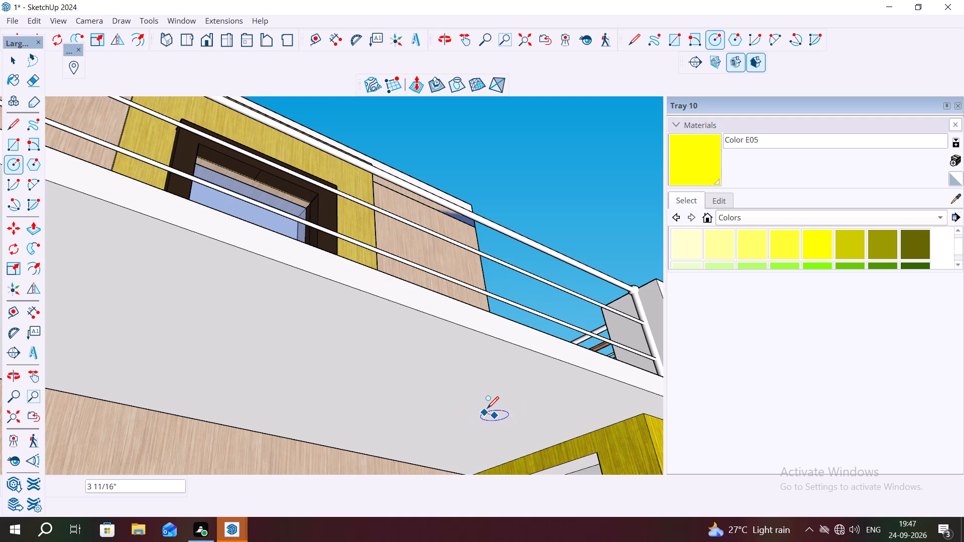
scroll(488, 408, "up", 8)
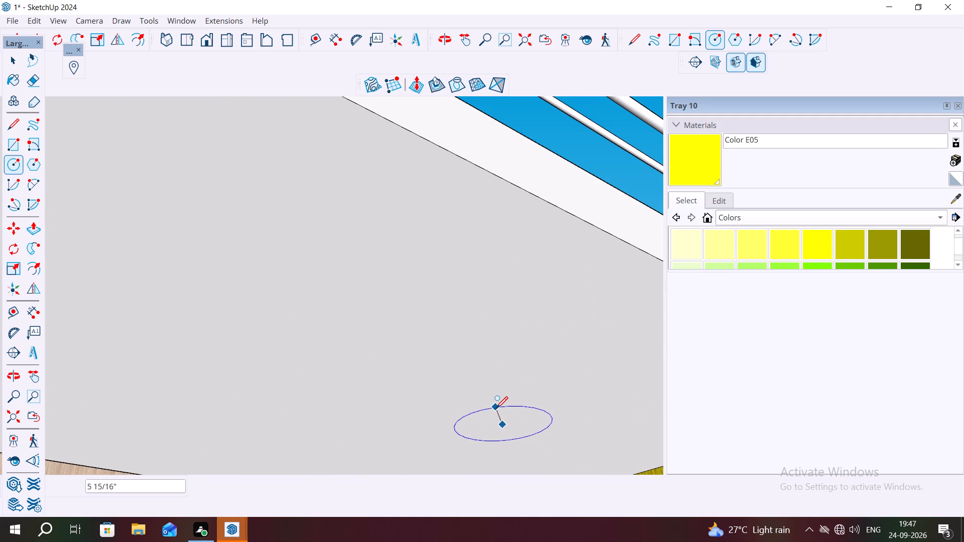
left_click(496, 408)
key("Escape")
key("space")
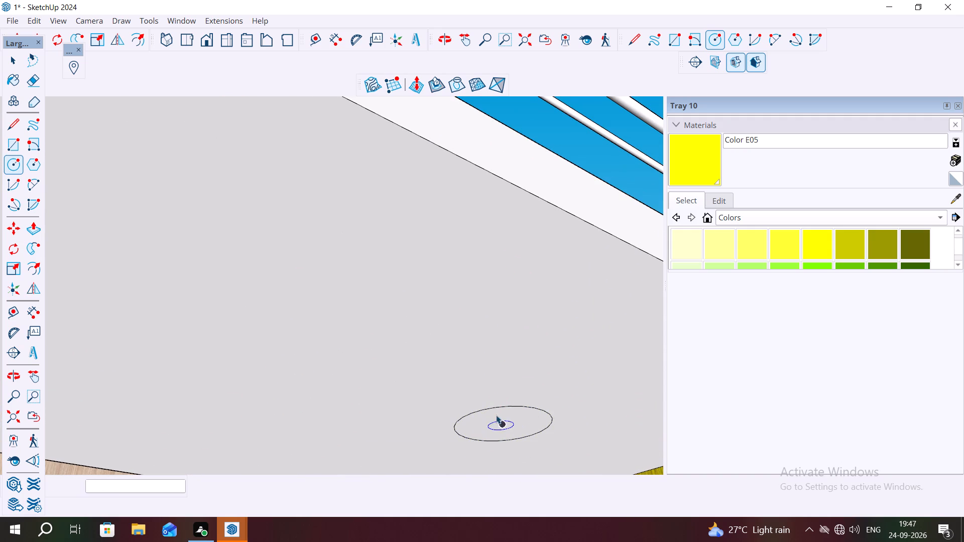
Make the circle's face and edge under the beige house's balcony slab into a component.
double_click(497, 424)
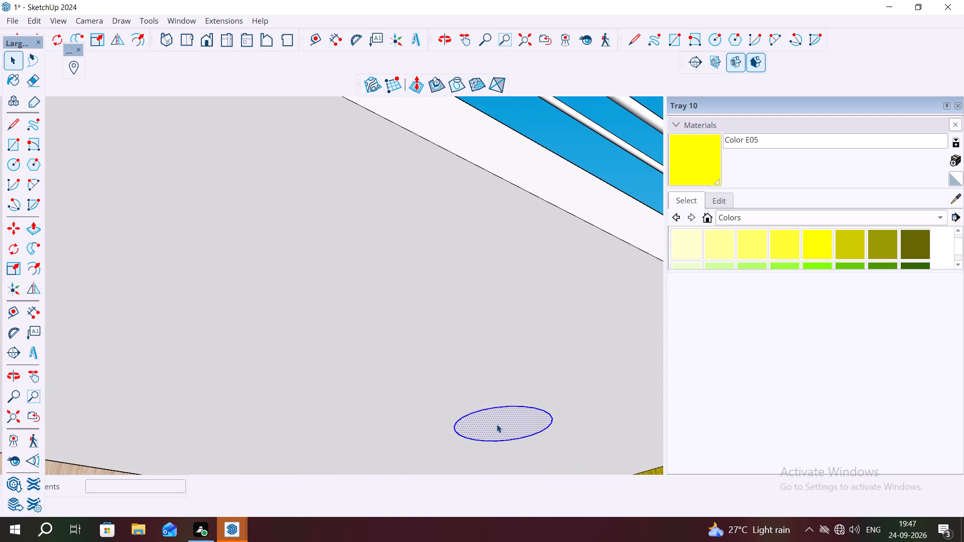
right_click(497, 424)
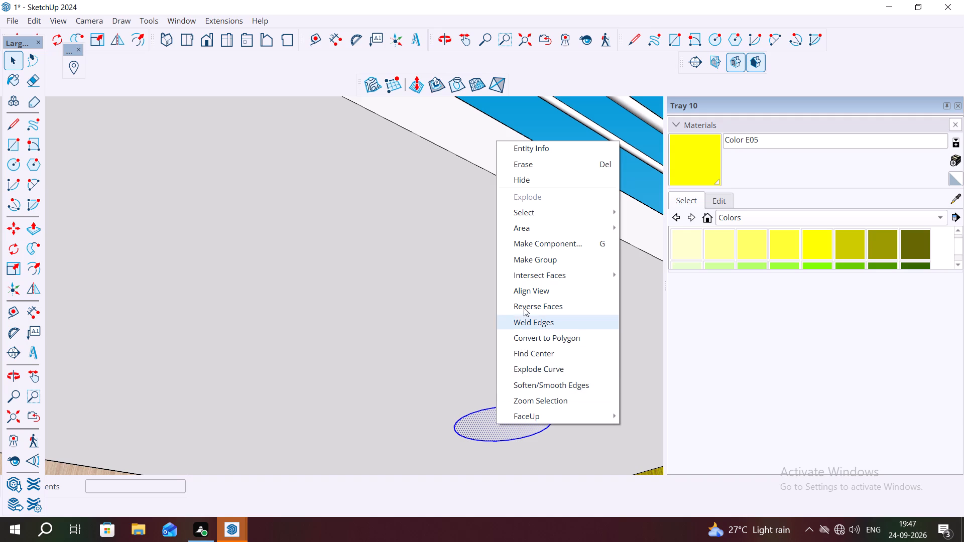
left_click(543, 247)
left_click(499, 424)
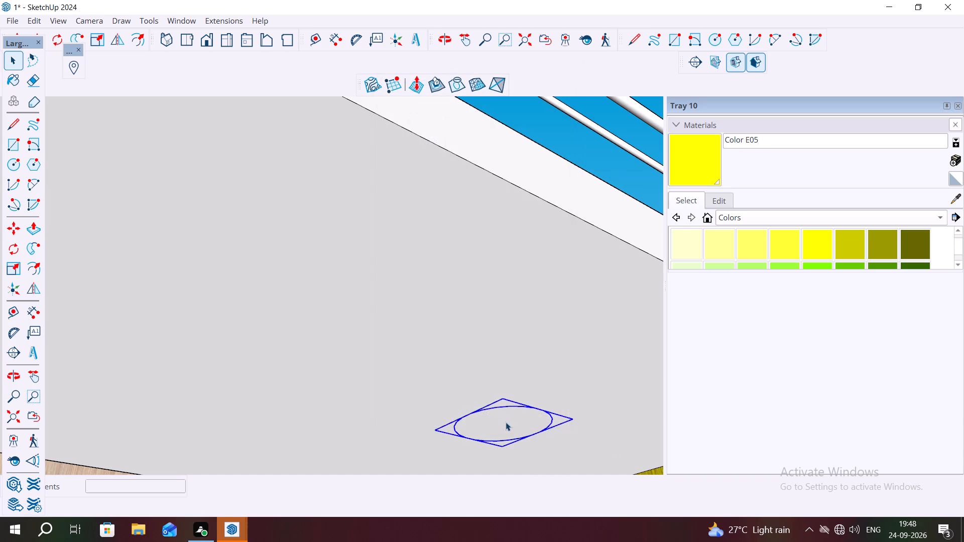
Copy the circle component about 21' 1" along the underside of the beige house's balcony slab, towards its far end.
key("m")
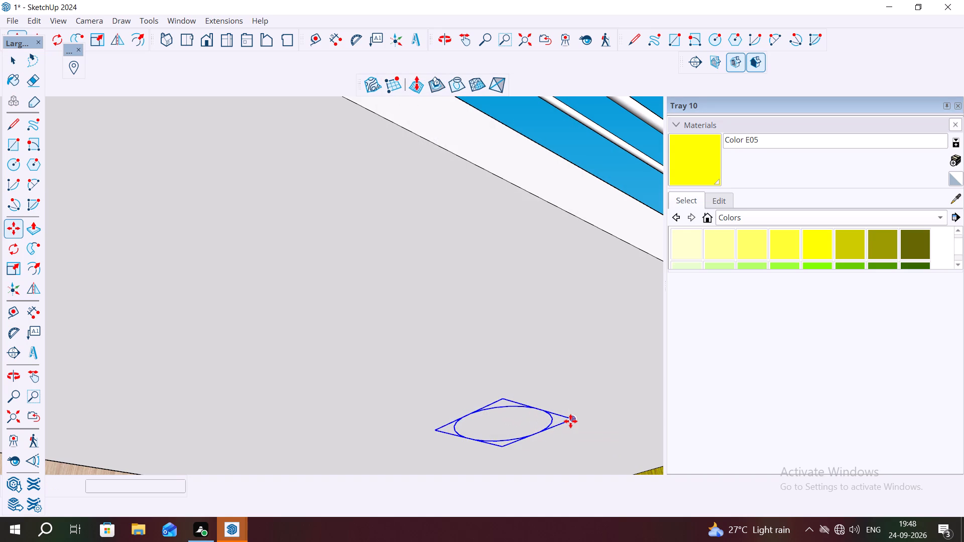
left_click(570, 421)
scroll(434, 373, "down", 2)
scroll(294, 323, "down", 5)
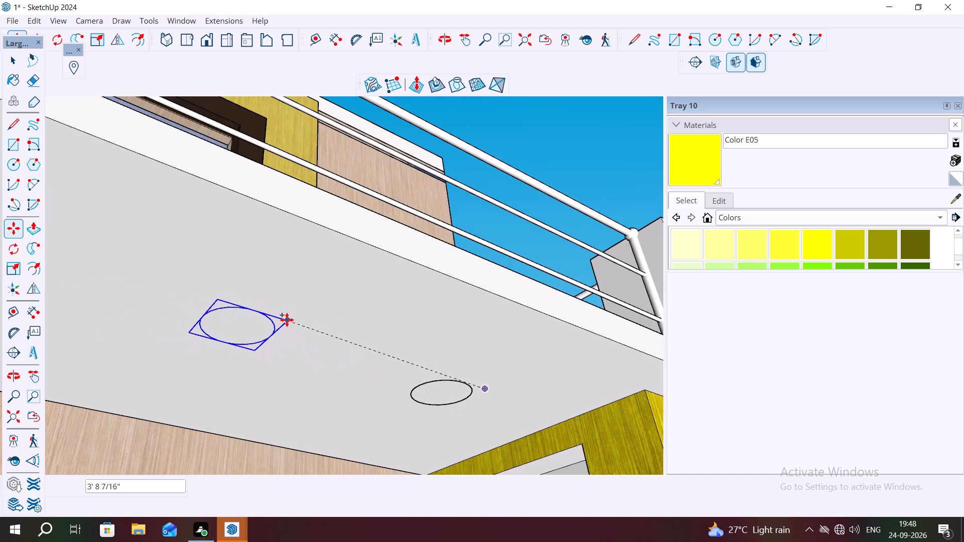
scroll(287, 320, "down", 8)
scroll(199, 301, "down", 4)
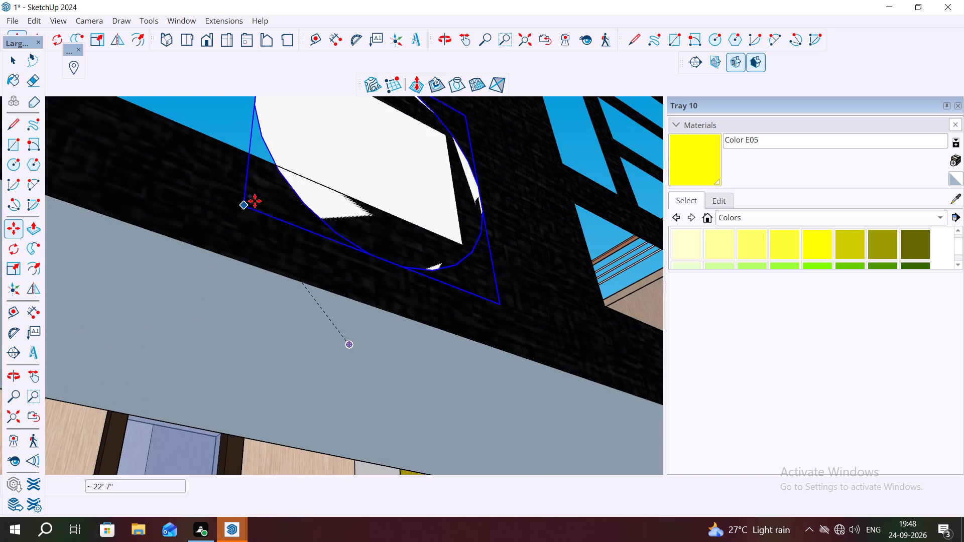
scroll(265, 253, "up", 1)
scroll(267, 254, "down", 14)
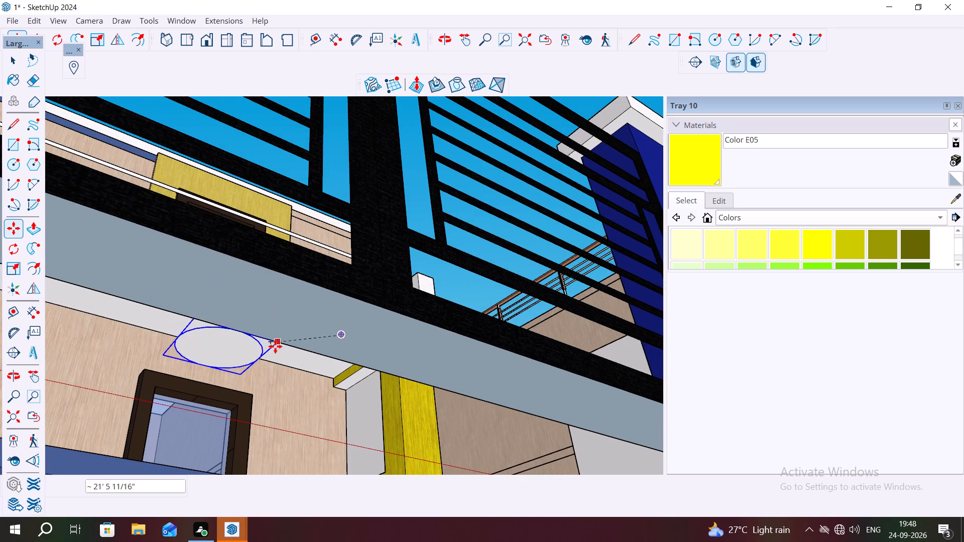
scroll(264, 341, "up", 6)
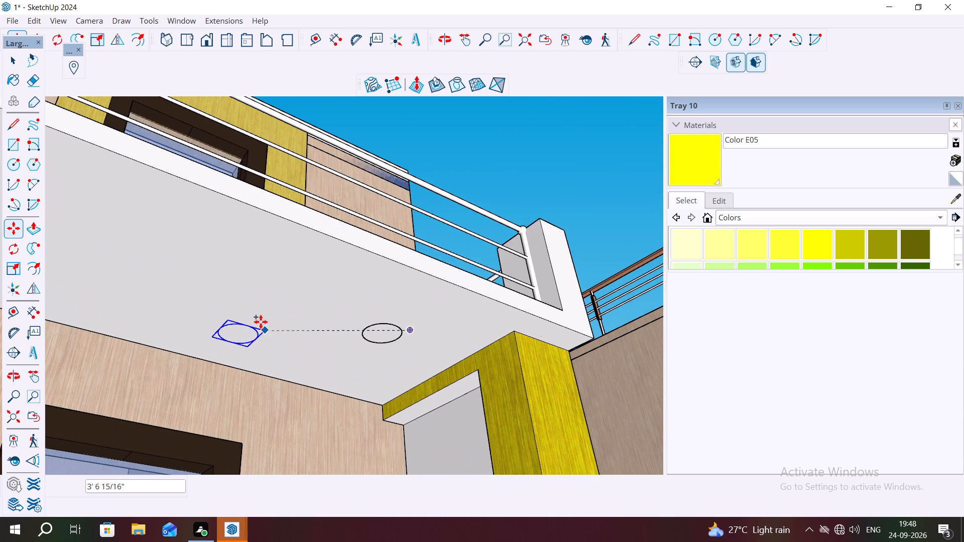
scroll(251, 265, "down", 9)
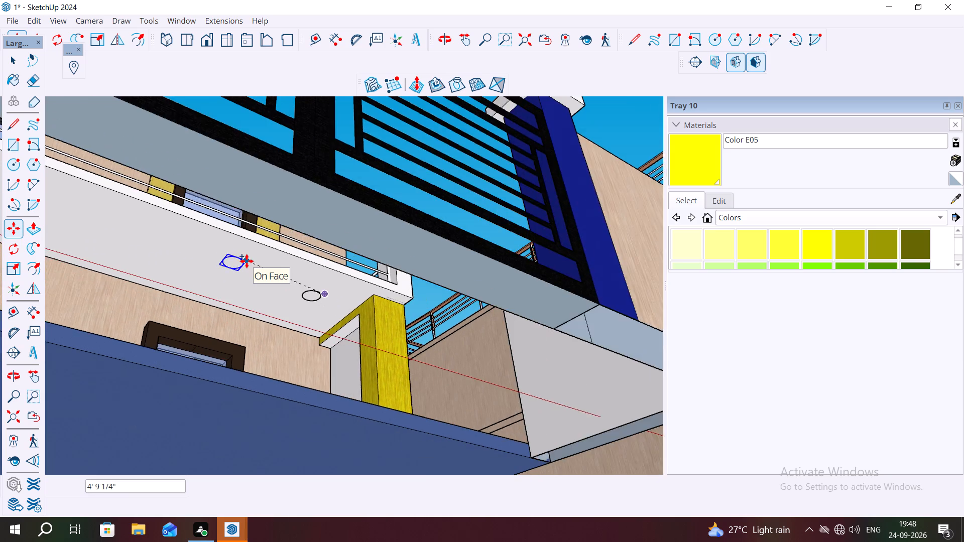
scroll(241, 259, "down", 2)
scroll(134, 230, "down", 4)
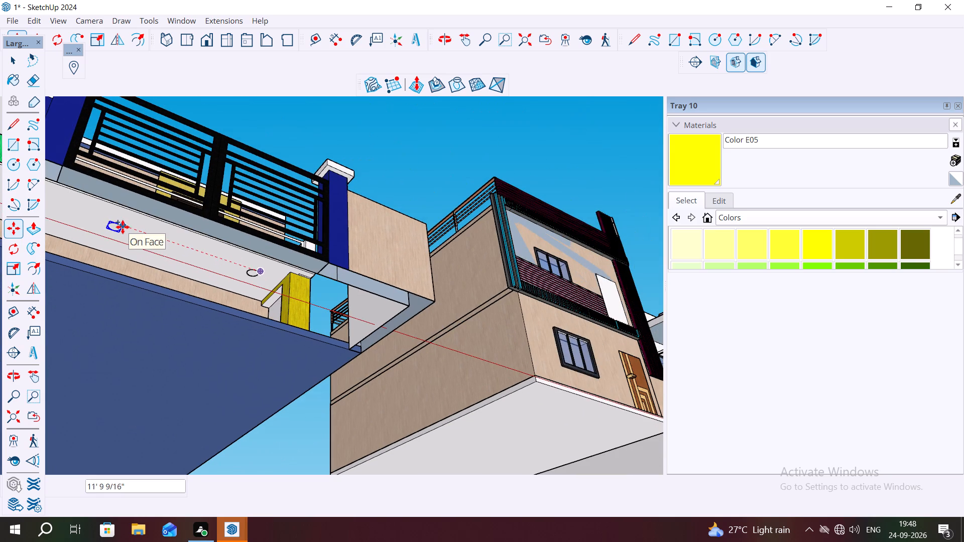
scroll(84, 221, "down", 5)
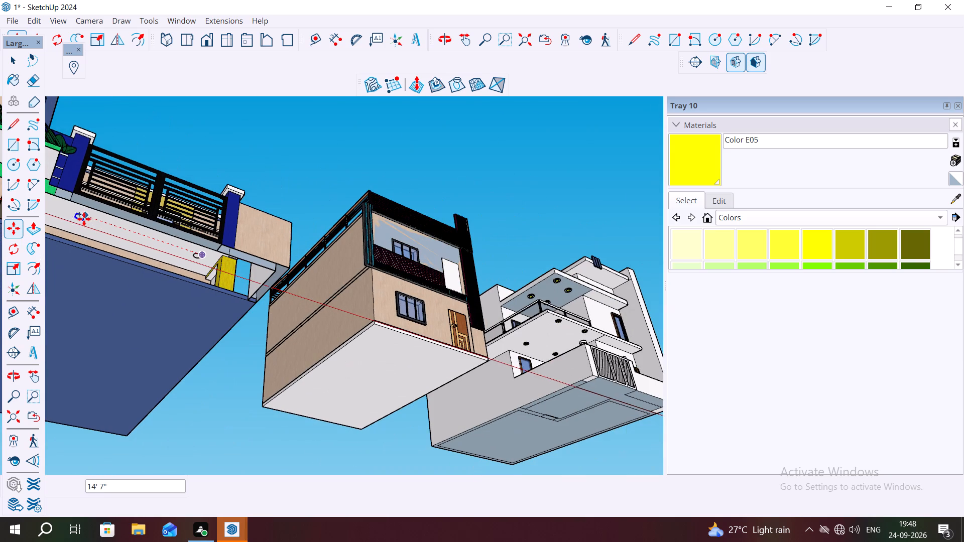
scroll(59, 205, "down", 4)
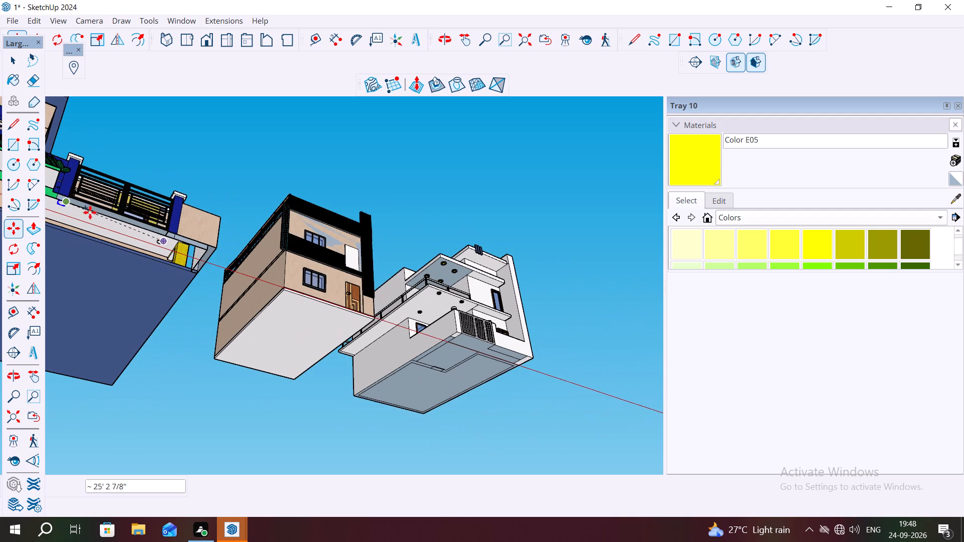
scroll(167, 229, "down", 5)
scroll(85, 216, "up", 5)
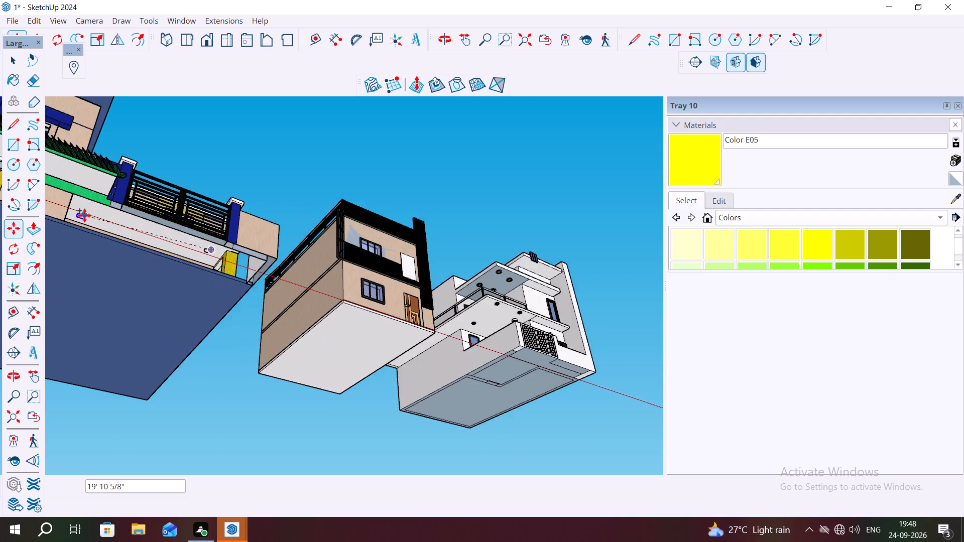
scroll(84, 215, "up", 10)
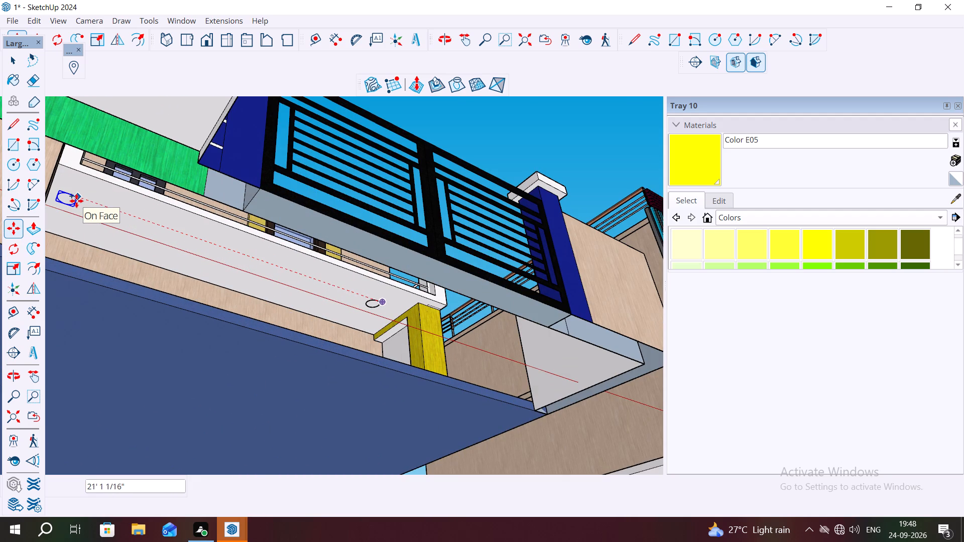
left_click(76, 201)
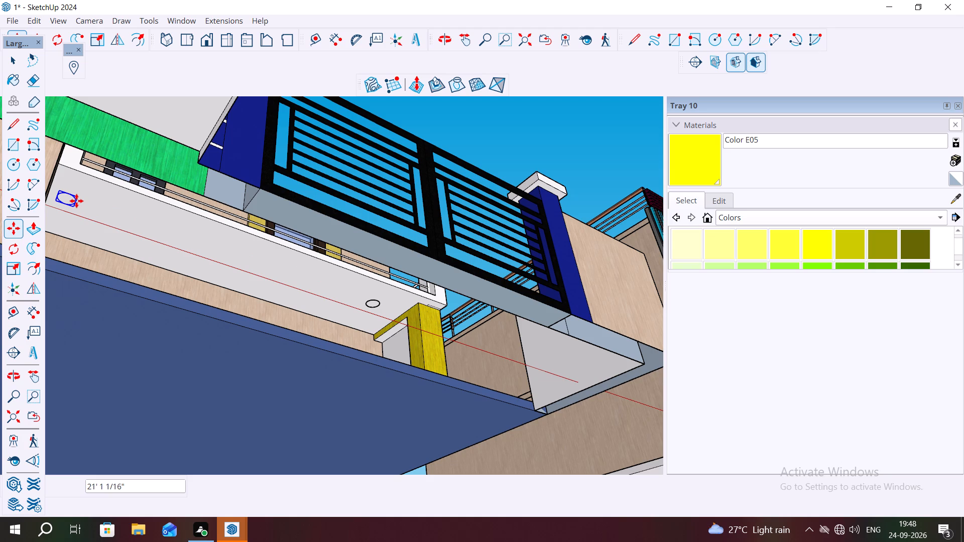
Divide the copy distance by 4 (4/) to array evenly spaced circles along the balcony's underside.
key("4")
key("slash")
key("Return")
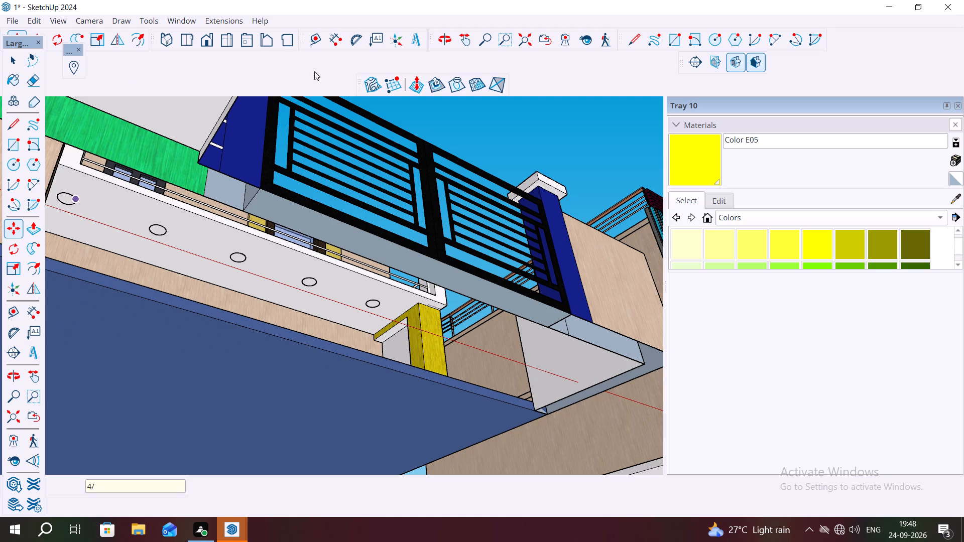
Open the circle component nearest the yellow pillar and offset the circle's edge inward to form a rim.
scroll(363, 303, "up", 1)
key("space")
double_click(372, 304)
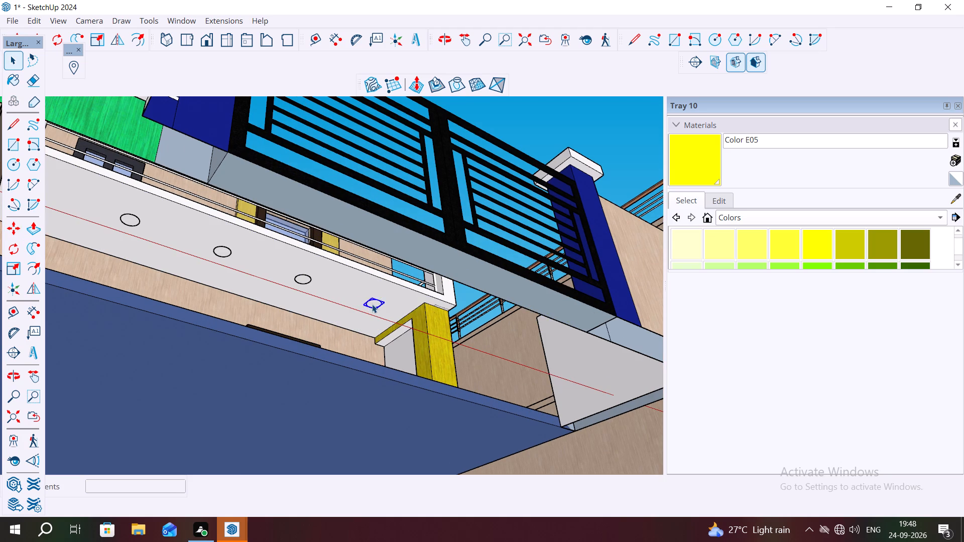
scroll(374, 294, "up", 9)
scroll(368, 315, "up", 12)
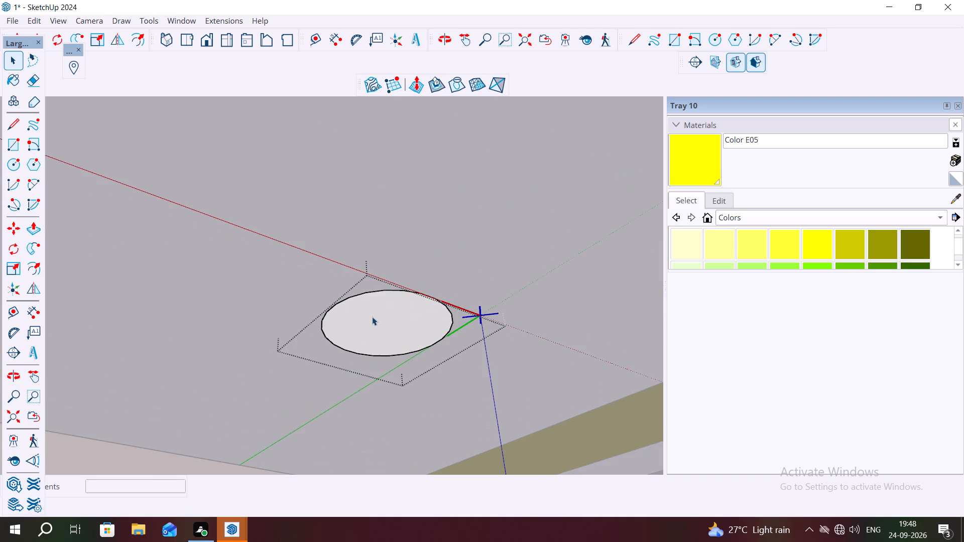
left_click(372, 317)
key("f")
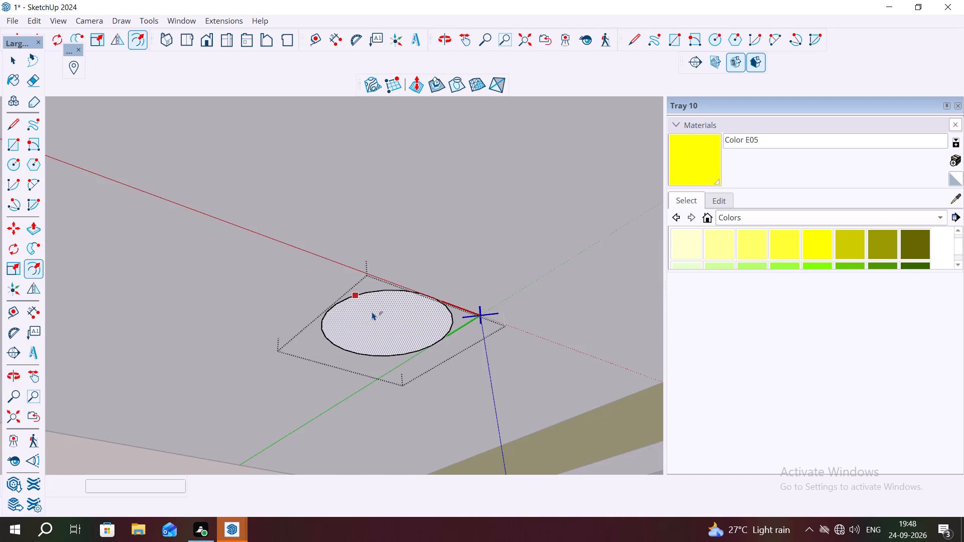
left_click(369, 308)
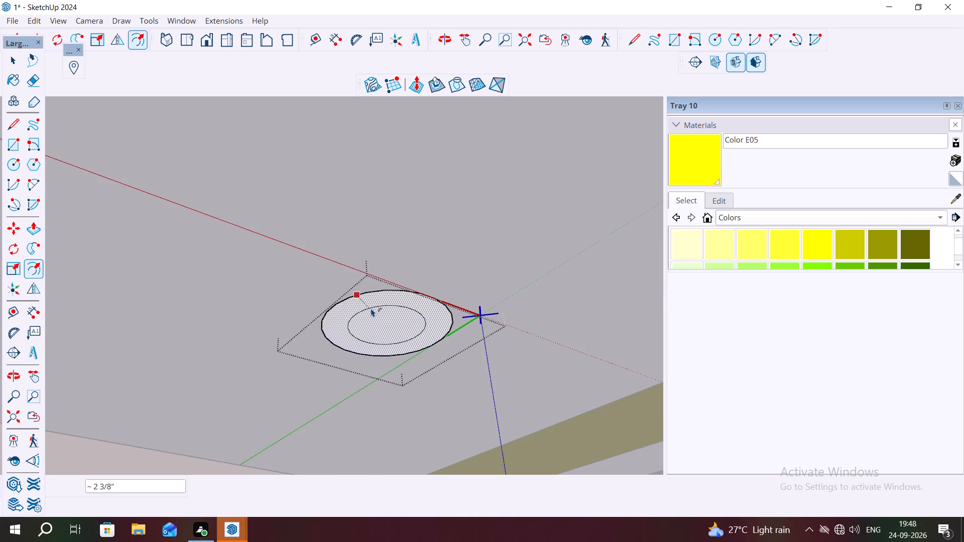
left_click(371, 306)
key("Escape")
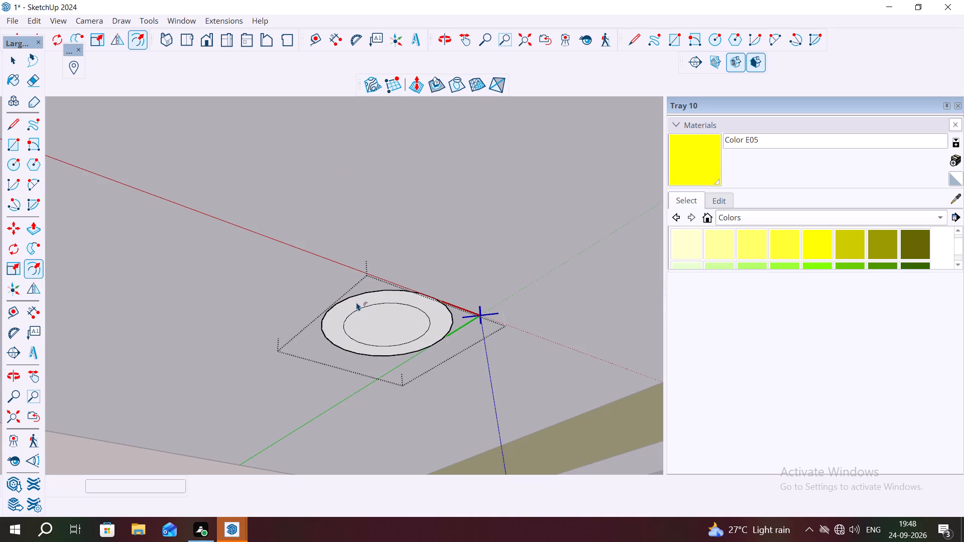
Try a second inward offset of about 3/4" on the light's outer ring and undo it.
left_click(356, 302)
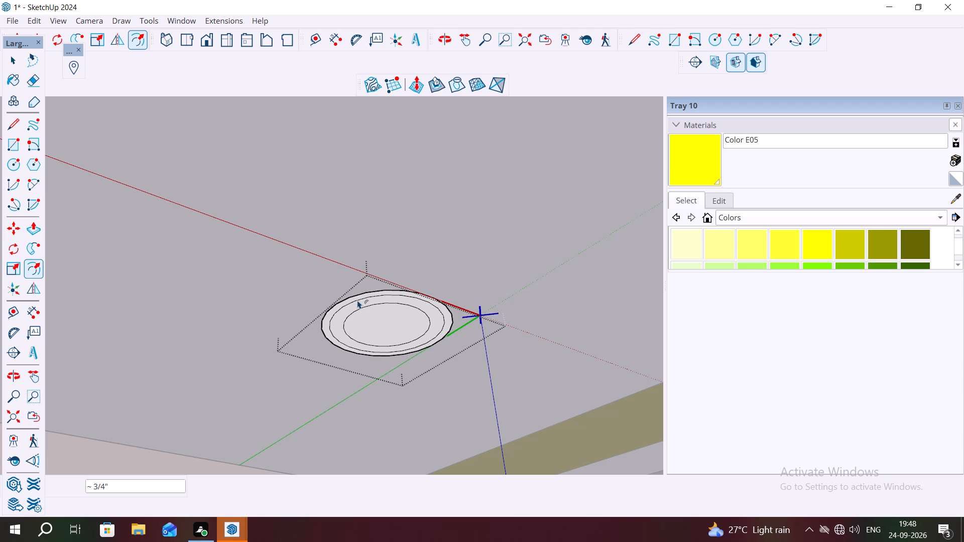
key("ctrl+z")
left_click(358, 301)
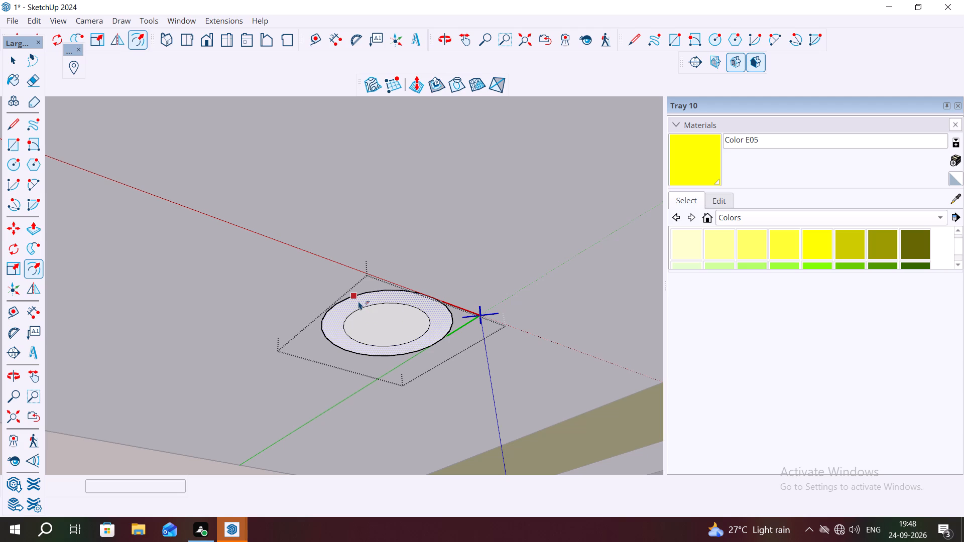
Extrude the light's outer ring downward from the slab by about 2 15/16".
key("p")
left_click(358, 301)
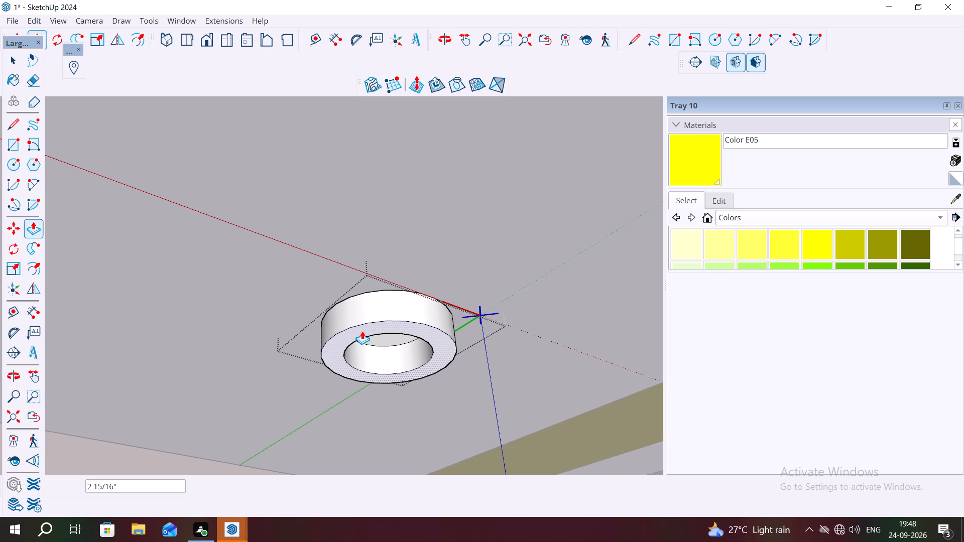
left_click(362, 331)
Paint the light's inner disc and the rim's inner wall with yellow Color E05, and close the component.
scroll(465, 340, "down", 7)
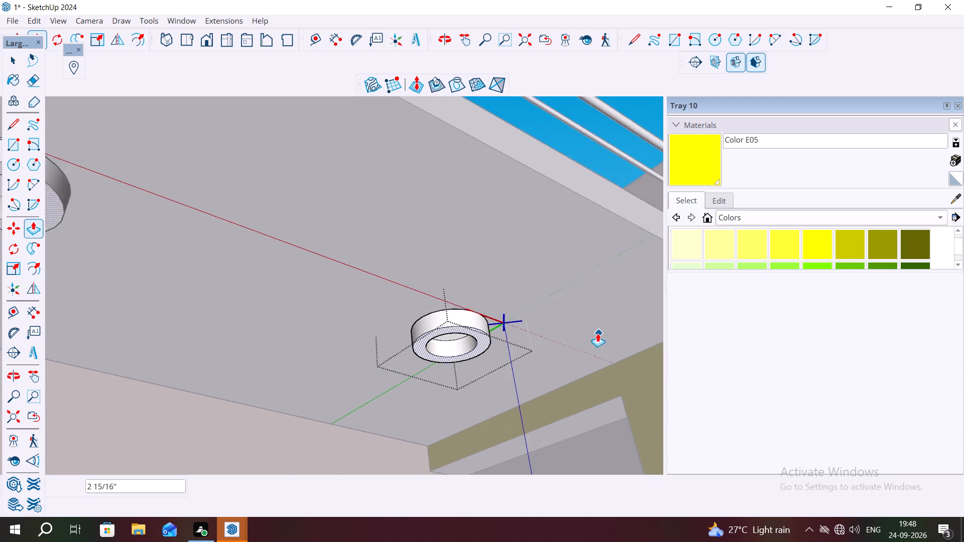
scroll(597, 333, "down", 3)
scroll(490, 336, "up", 3)
middle_click_drag(502, 319, 504, 243)
key("space")
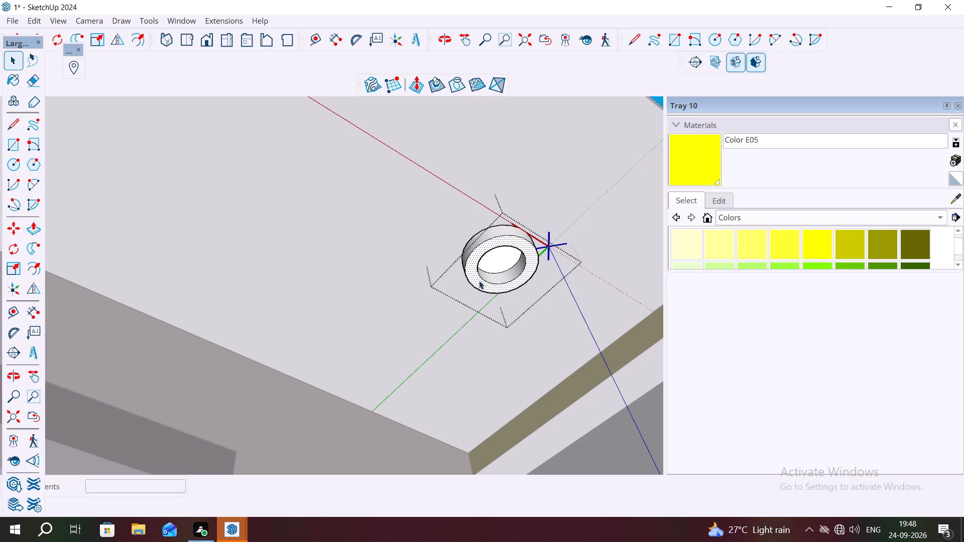
left_click(495, 259)
left_click_drag(701, 165, 702, 158)
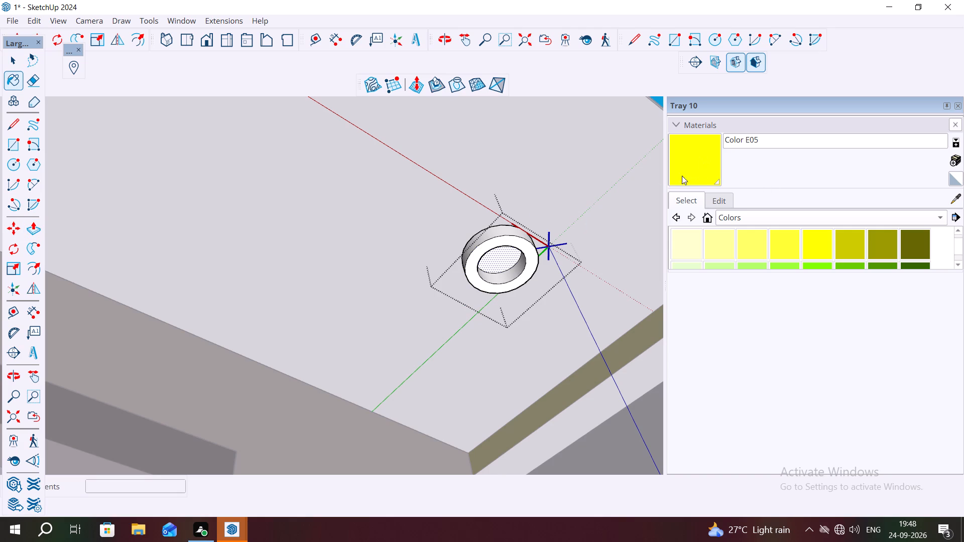
scroll(492, 273, "up", 7)
scroll(505, 247, "down", 1)
left_click(506, 243)
middle_click_drag(484, 270, 422, 211)
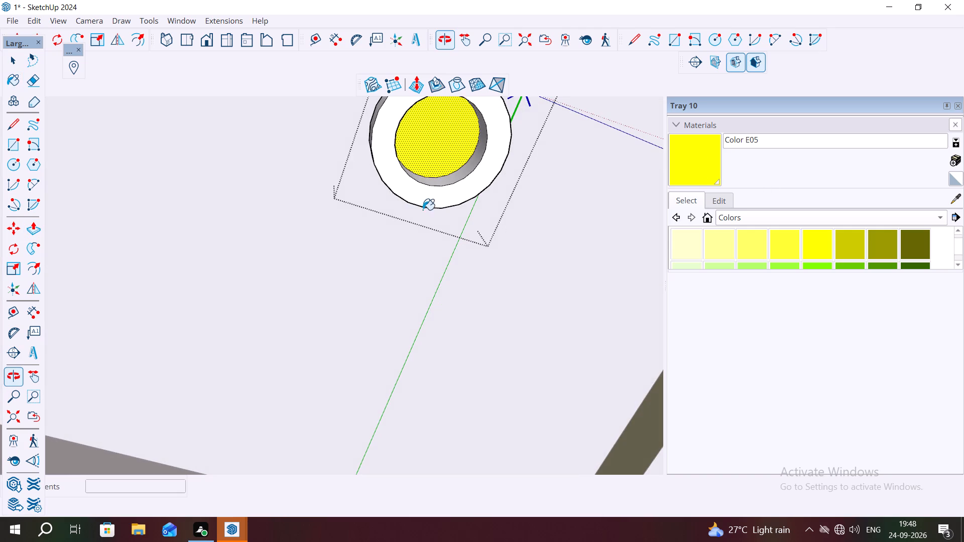
left_click(431, 181)
middle_click_drag(451, 166, 484, 276)
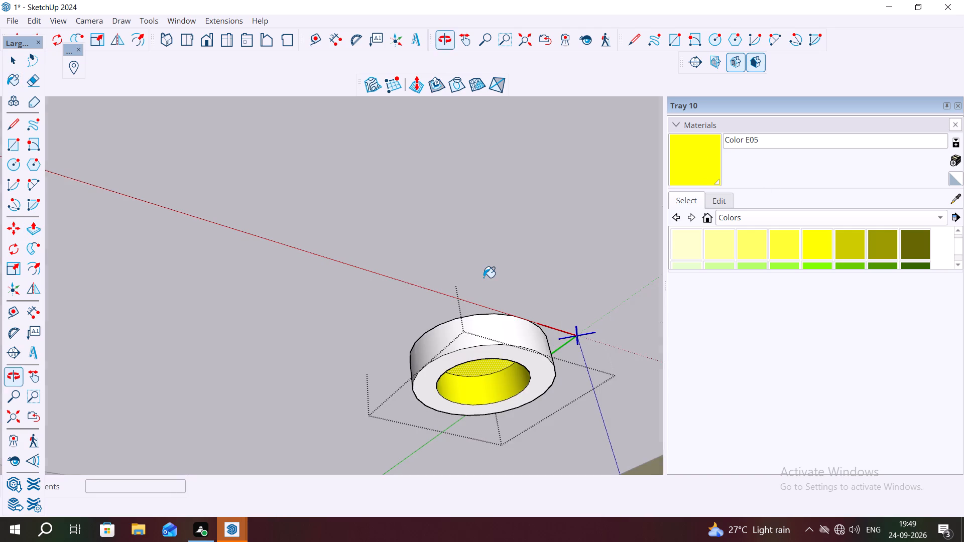
scroll(479, 277, "down", 1)
key("Escape")
key("space")
scroll(459, 285, "down", 6)
scroll(421, 331, "down", 2)
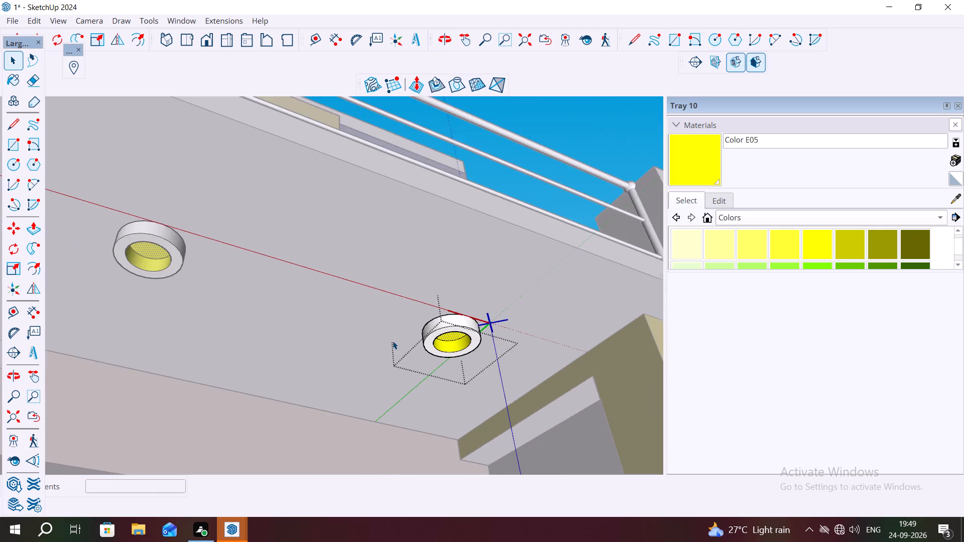
scroll(393, 341, "down", 12)
scroll(350, 339, "down", 9)
scroll(307, 328, "up", 1)
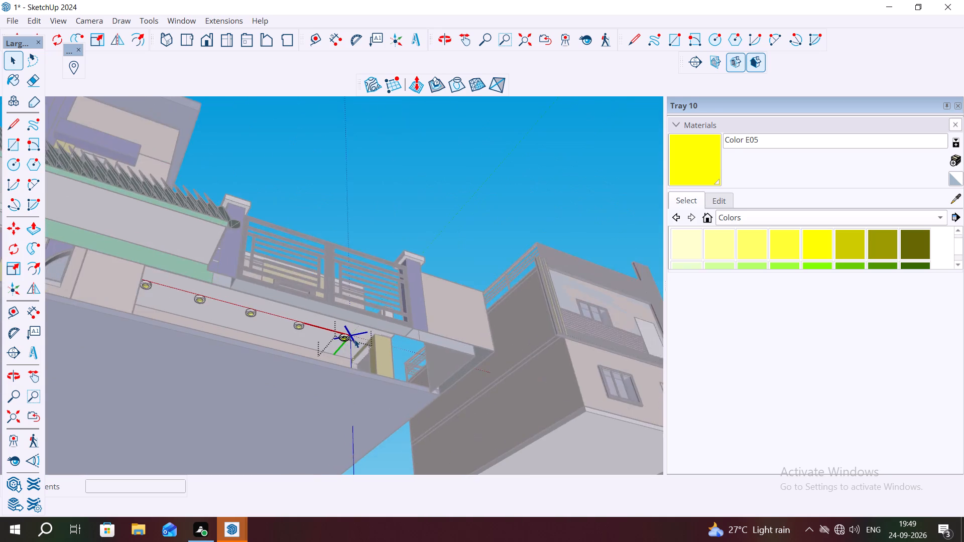
scroll(354, 339, "down", 2)
middle_click_drag(360, 349, 337, 464)
middle_click_drag(370, 273, 325, 331)
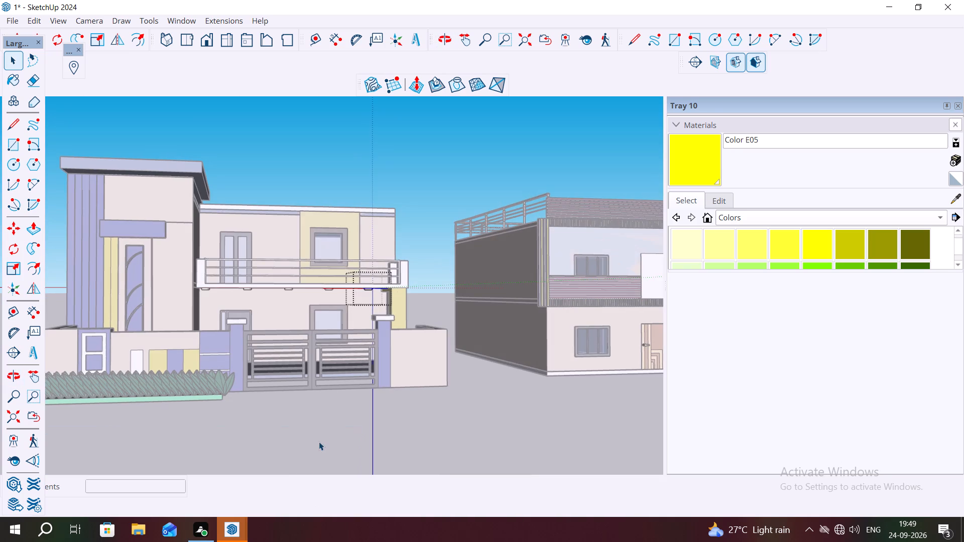
left_click(319, 442)
Examine the beige house's front from several angles, ending on the ground-floor door and its handle.
scroll(108, 384, "down", 6)
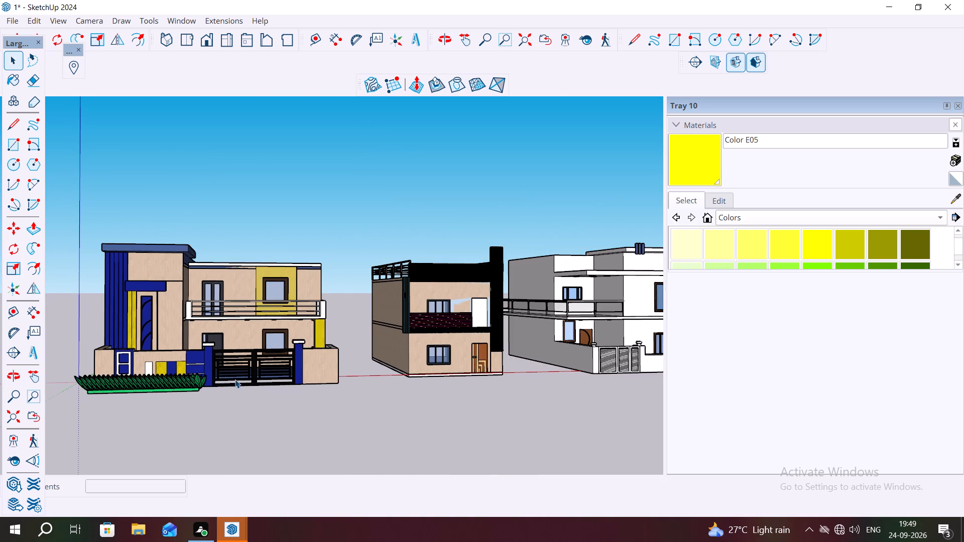
middle_click_drag(231, 379, 220, 408)
scroll(206, 361, "up", 8)
middle_click_drag(185, 382, 112, 395)
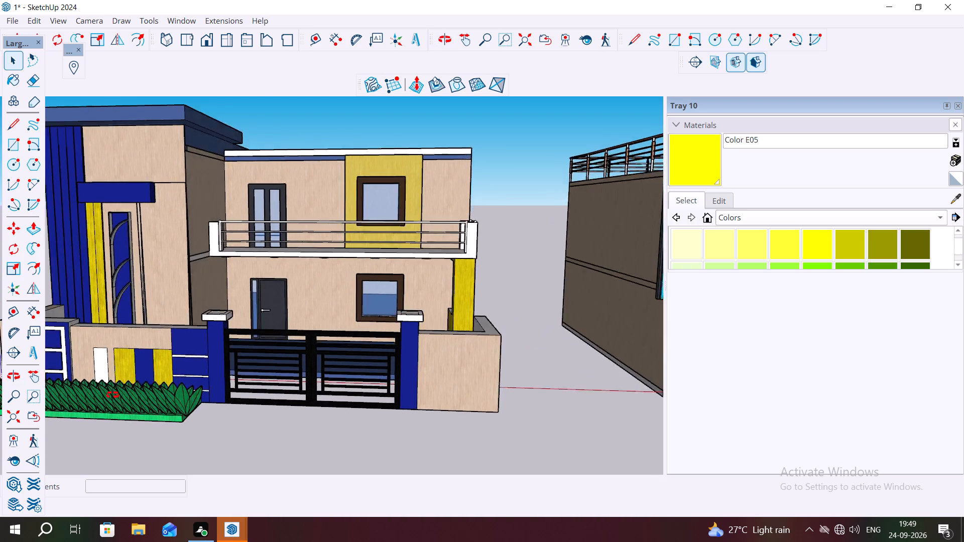
middle_click_drag(112, 395, 64, 400)
scroll(189, 371, "up", 1)
scroll(209, 367, "down", 2)
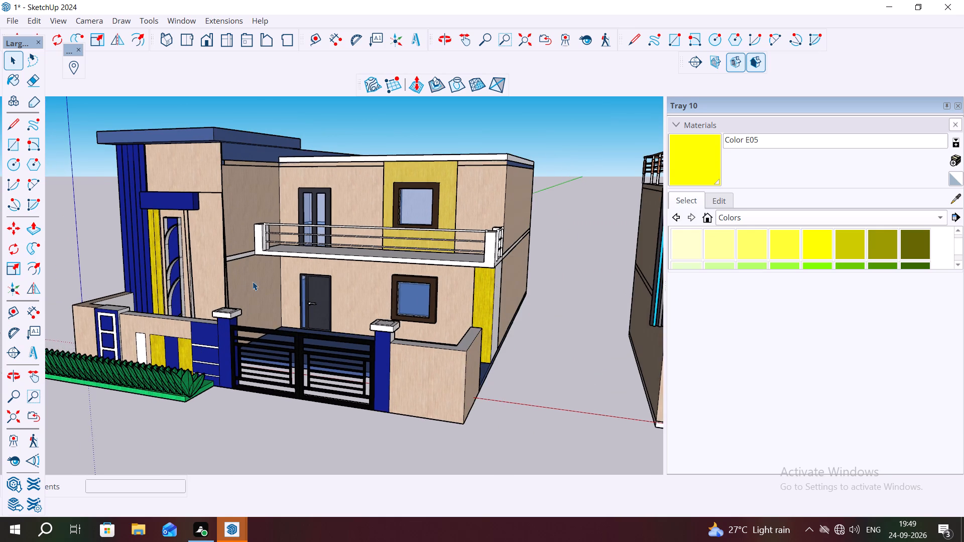
scroll(254, 275, "up", 20)
scroll(254, 275, "up", 3)
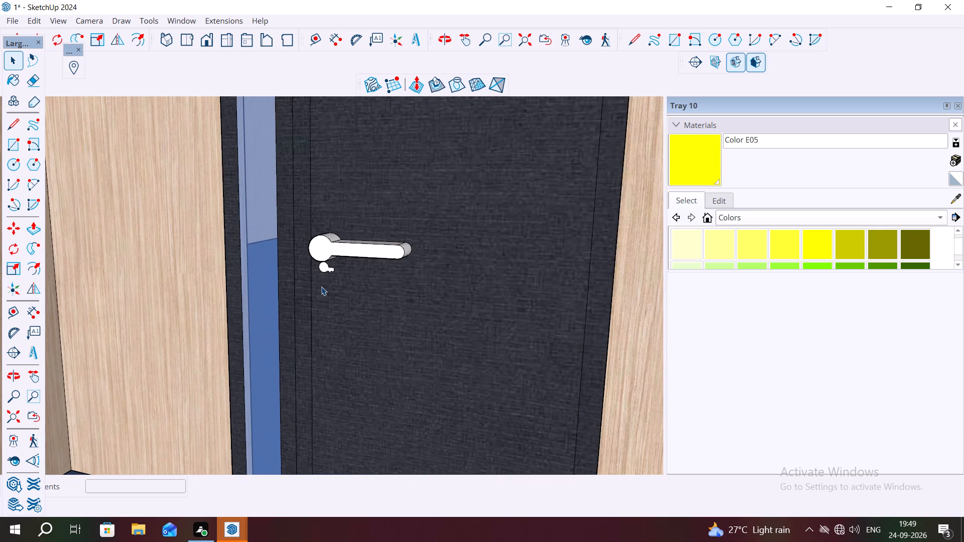
scroll(321, 278, "up", 6)
scroll(330, 265, "down", 12)
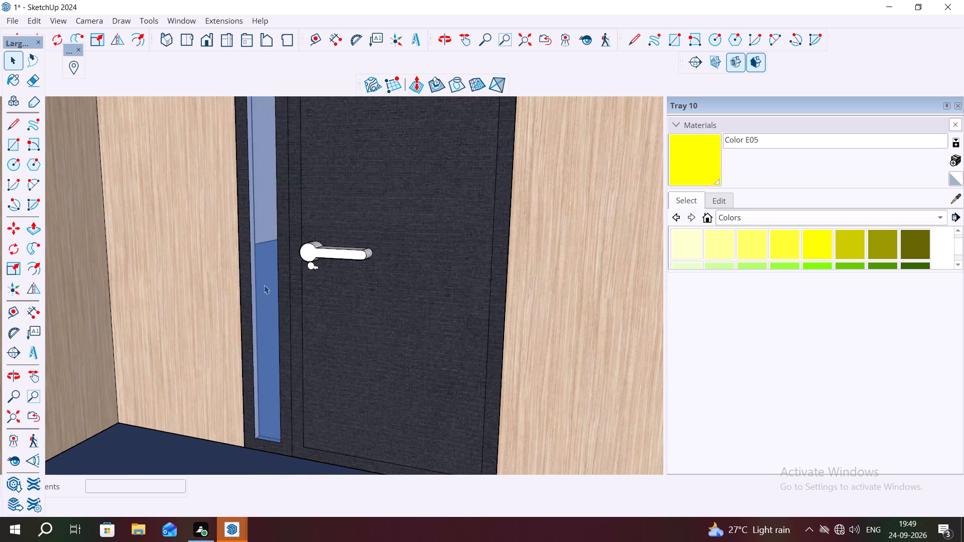
Examine the beige house's ground-floor front and the round yellow ceiling lights beneath its balcony slab.
scroll(264, 285, "down", 8)
scroll(156, 316, "down", 3)
scroll(162, 324, "up", 1)
middle_click_drag(254, 276, 309, 164)
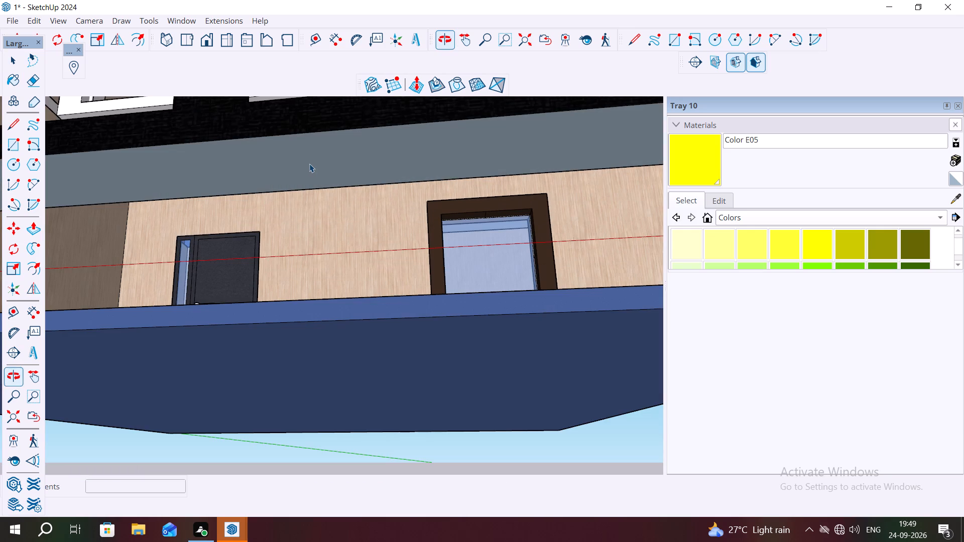
middle_click_drag(297, 190, 308, 280)
scroll(292, 288, "down", 9)
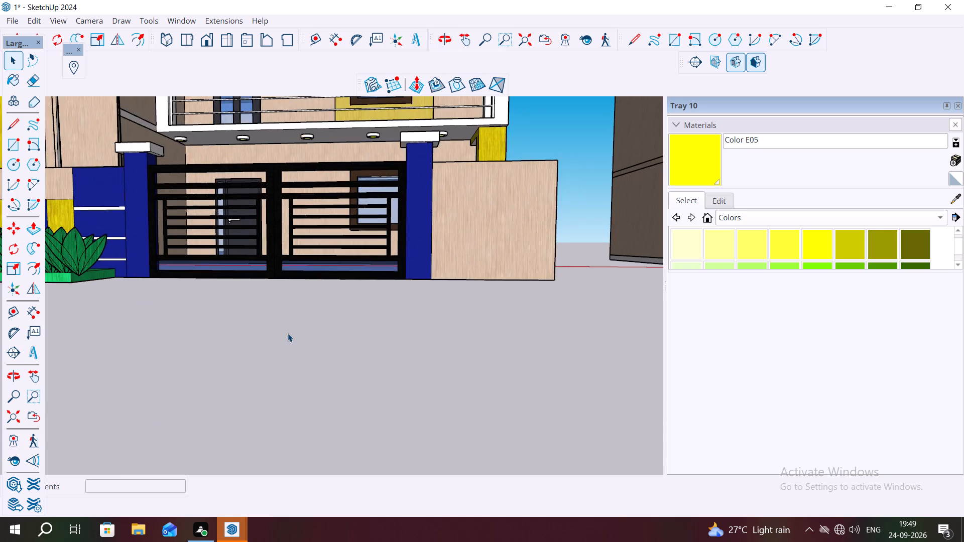
scroll(288, 333, "down", 3)
scroll(351, 140, "up", 15)
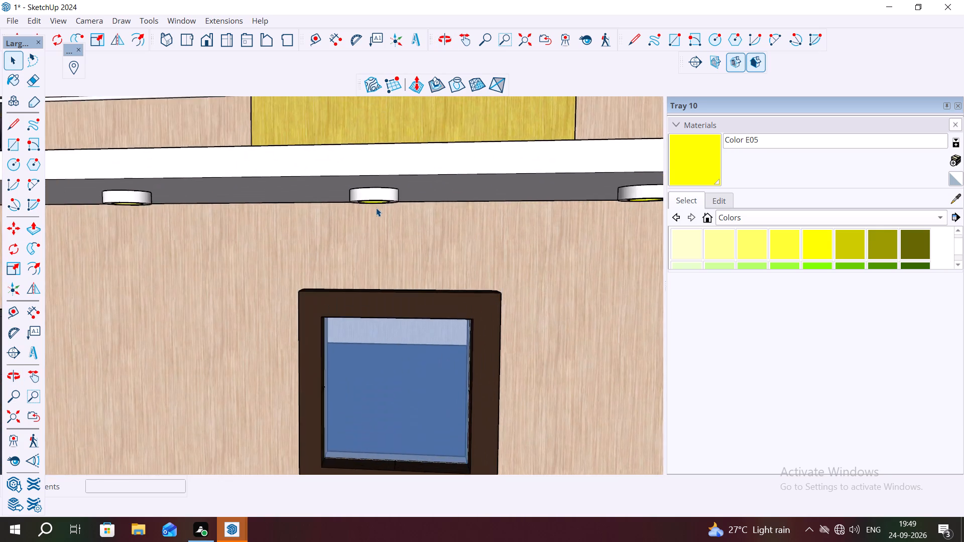
middle_click_drag(377, 207, 376, 171)
scroll(376, 173, "up", 6)
middle_click_drag(372, 191, 363, 151)
scroll(365, 157, "up", 3)
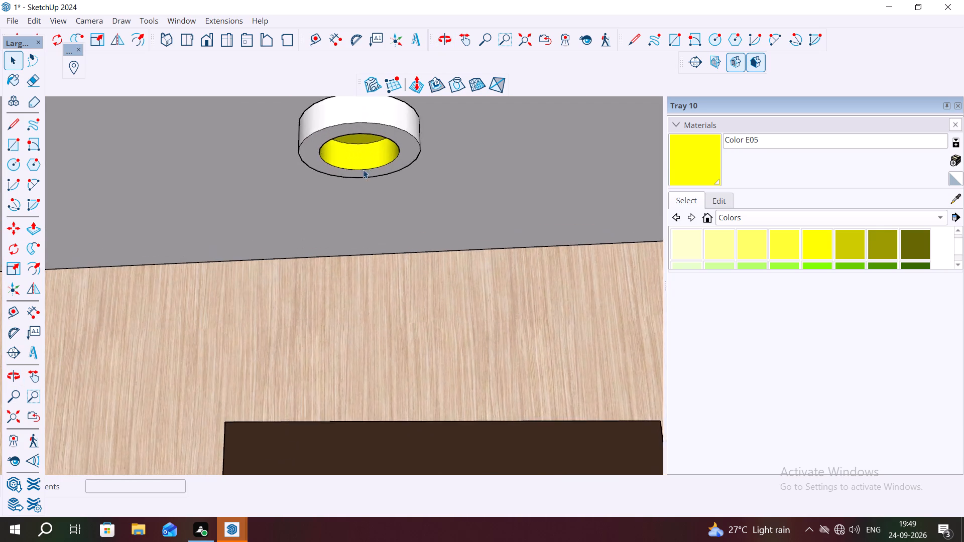
scroll(363, 181, "down", 13)
scroll(214, 232, "down", 10)
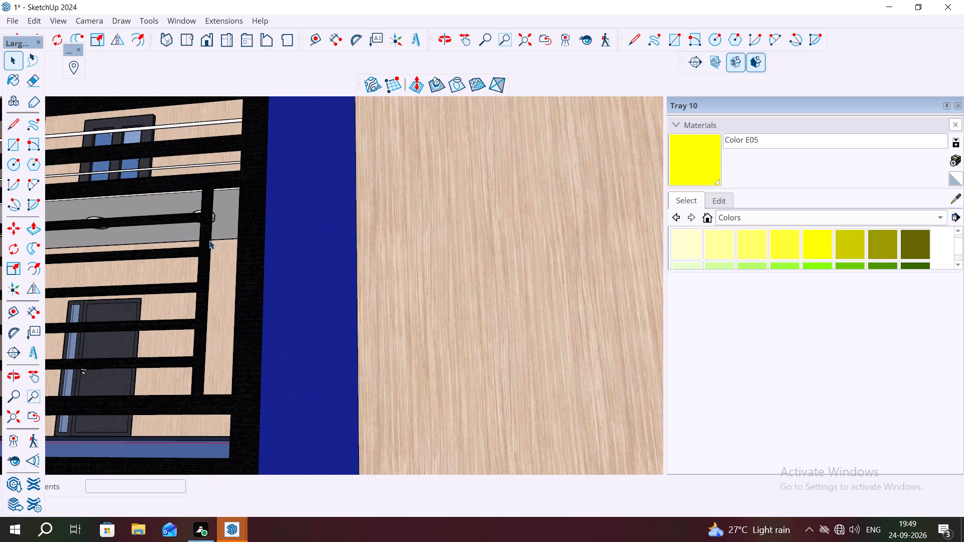
scroll(209, 240, "down", 2)
scroll(162, 250, "down", 15)
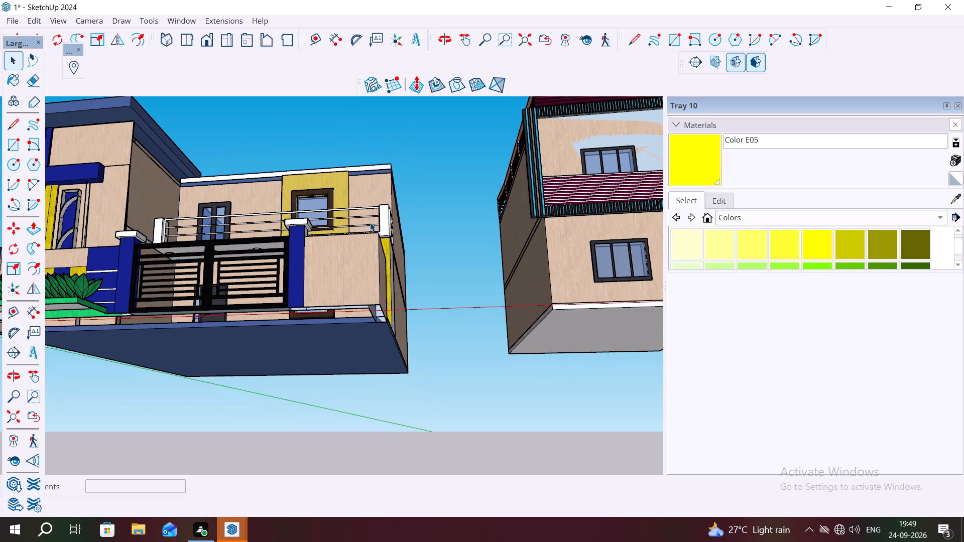
Examine the row of houses from the front, including the white house's gate and boundary wall.
middle_click_drag(377, 230, 410, 297)
middle_click_drag(298, 224, 323, 278)
scroll(307, 281, "down", 2)
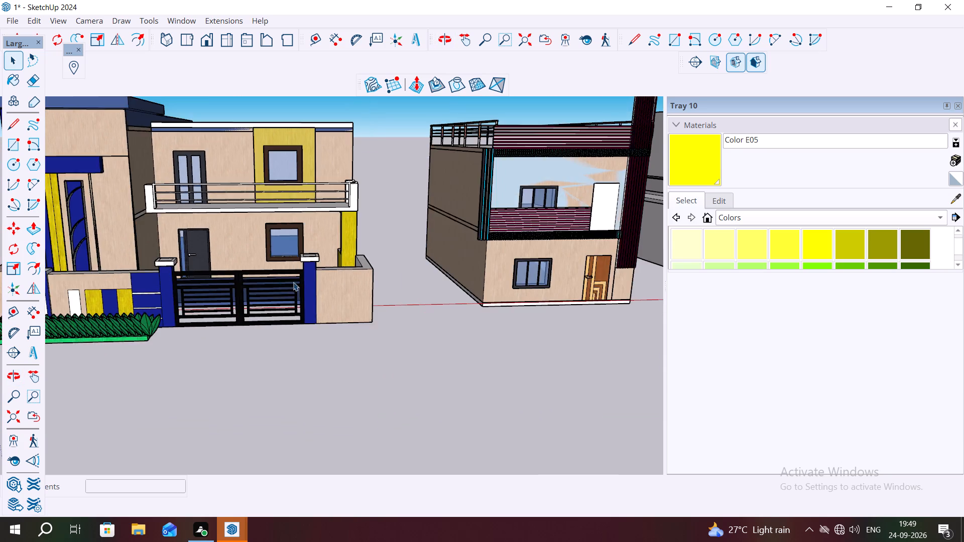
scroll(293, 282, "down", 8)
scroll(474, 278, "up", 7)
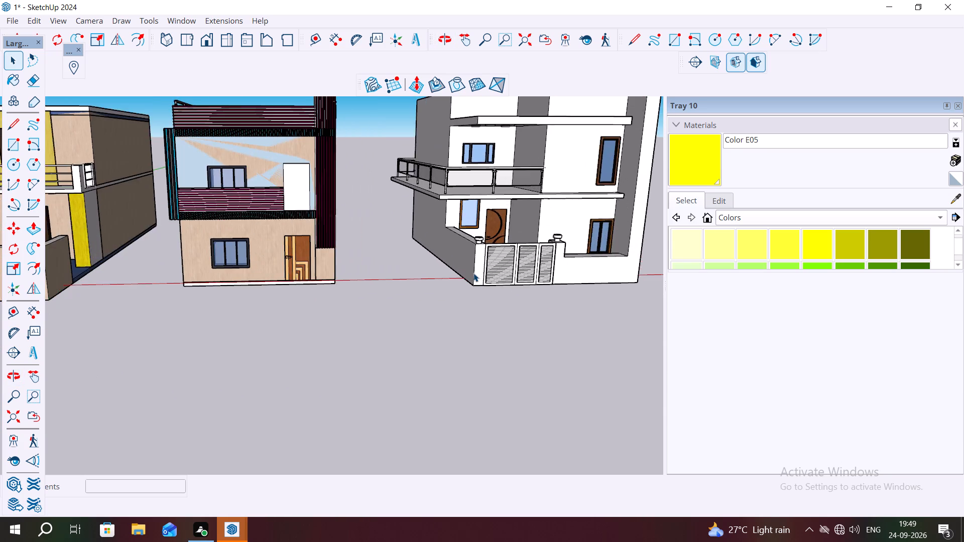
scroll(473, 273, "up", 11)
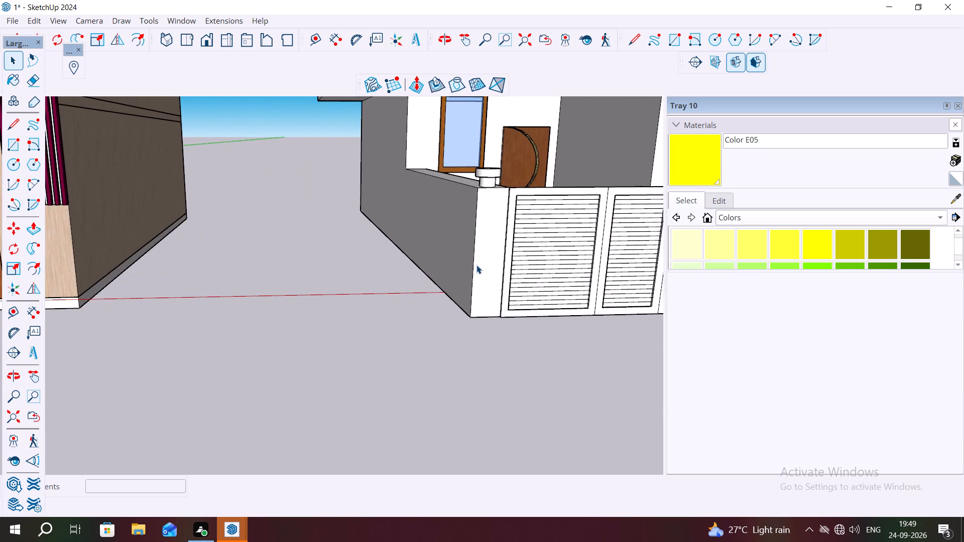
scroll(337, 256, "down", 5)
scroll(499, 275, "up", 5)
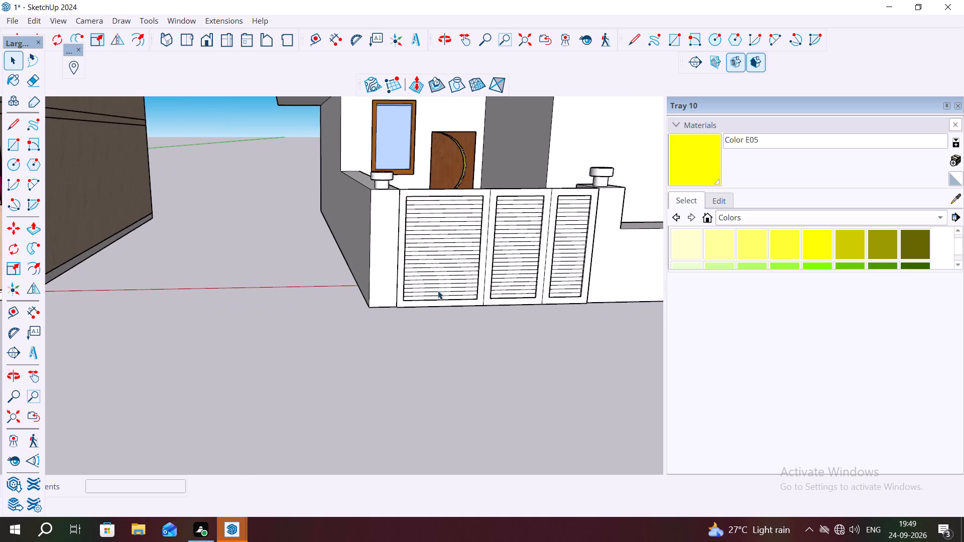
scroll(438, 291, "down", 12)
scroll(645, 300, "down", 3)
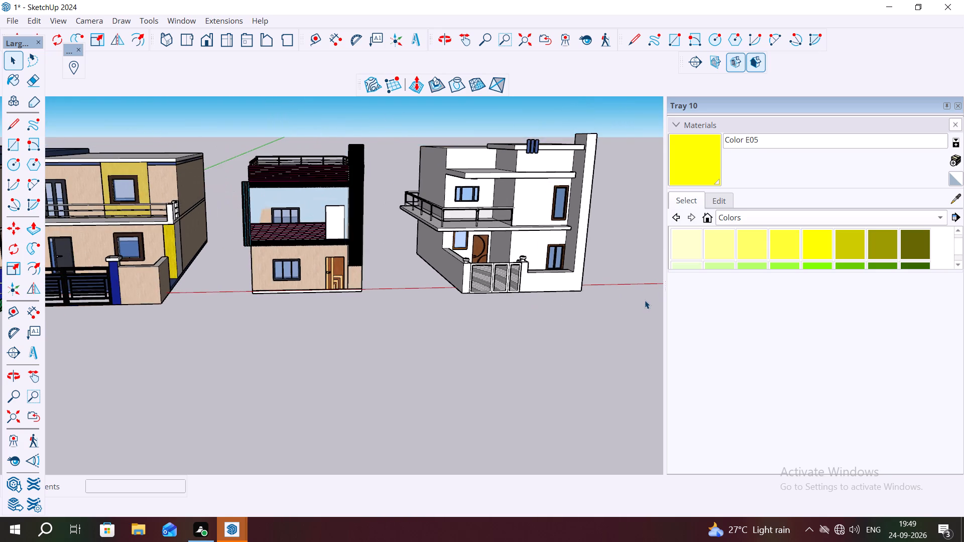
middle_click_drag(637, 292, 592, 303)
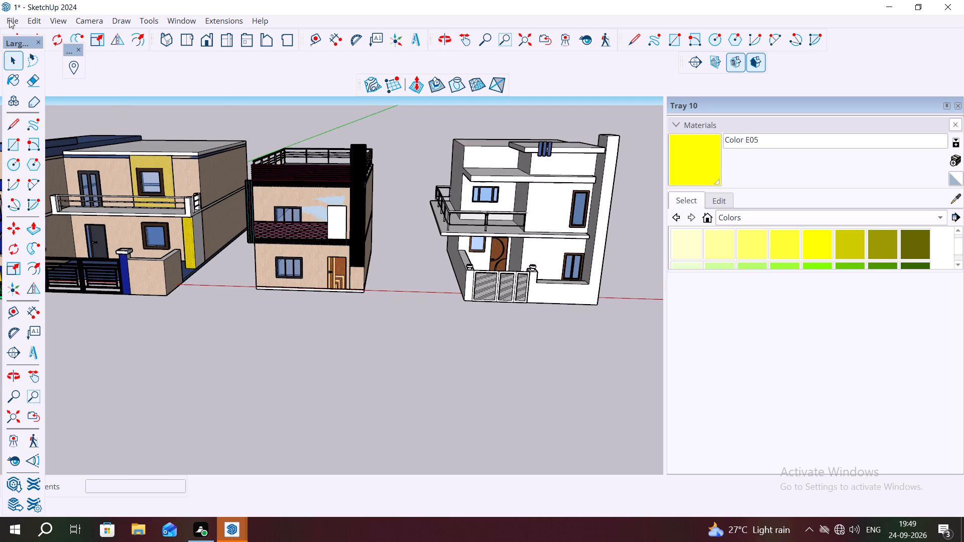
Save the model under the name 1 as a SketchUp model in Documents, replacing the existing file.
left_click(11, 20)
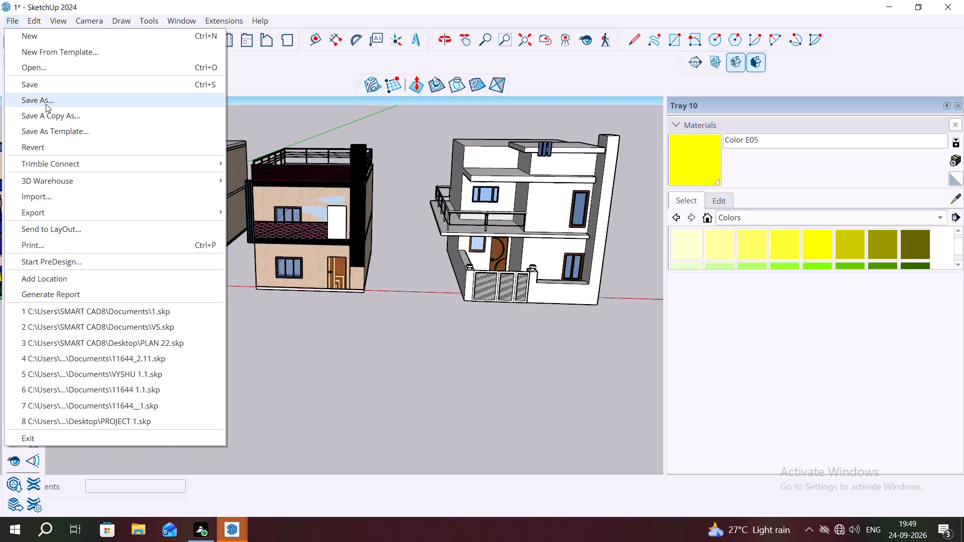
left_click(46, 104)
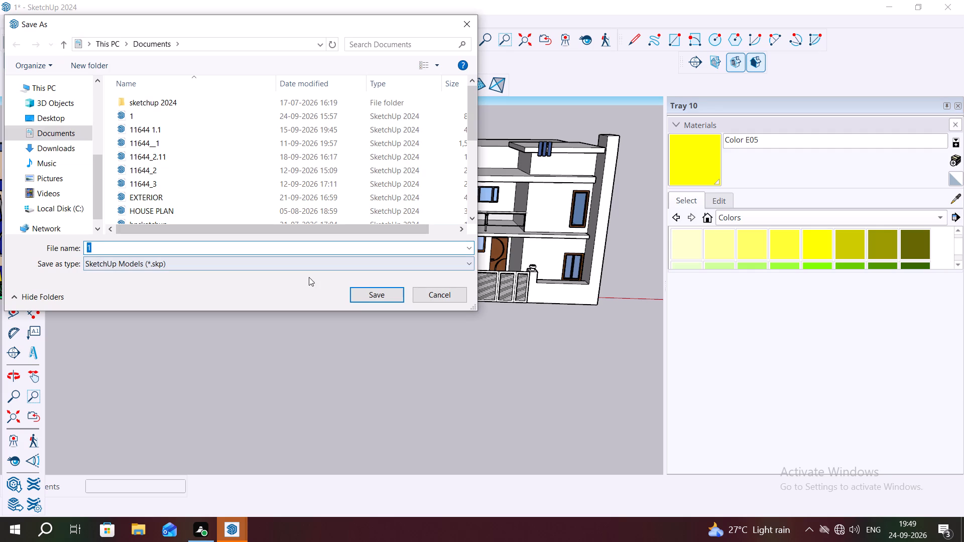
left_click(367, 293)
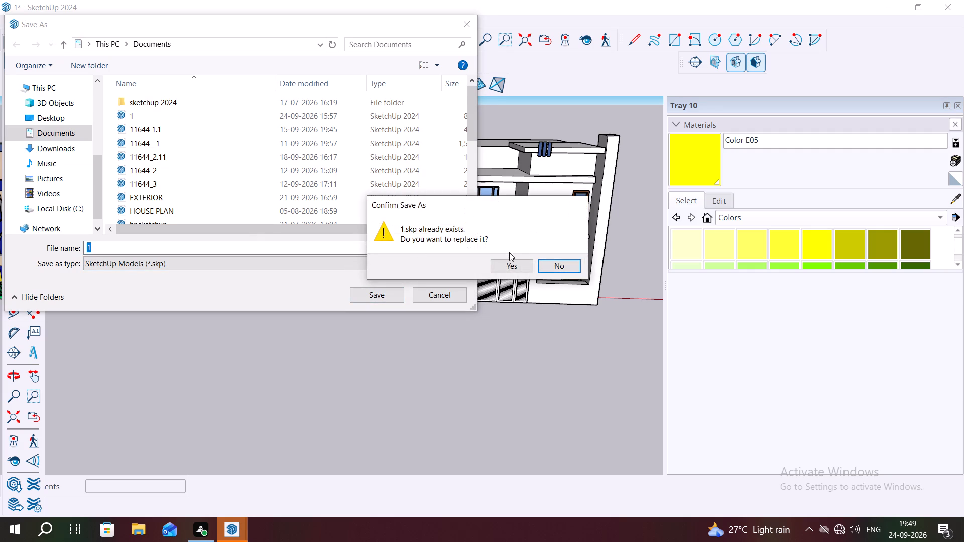
left_click(517, 269)
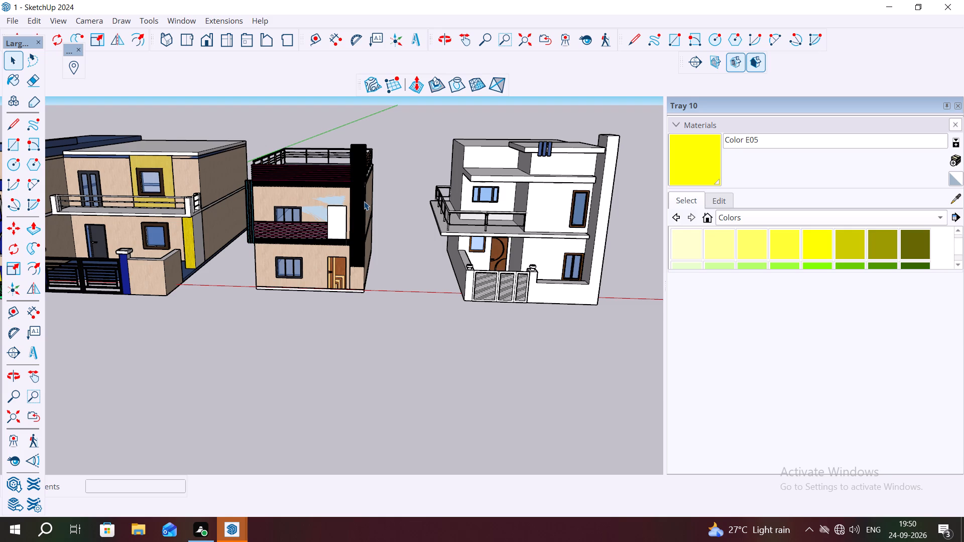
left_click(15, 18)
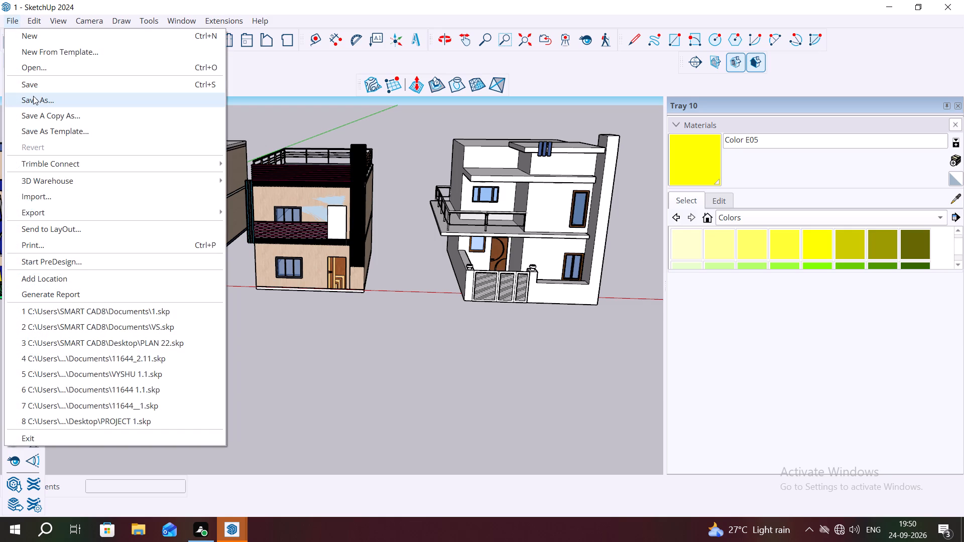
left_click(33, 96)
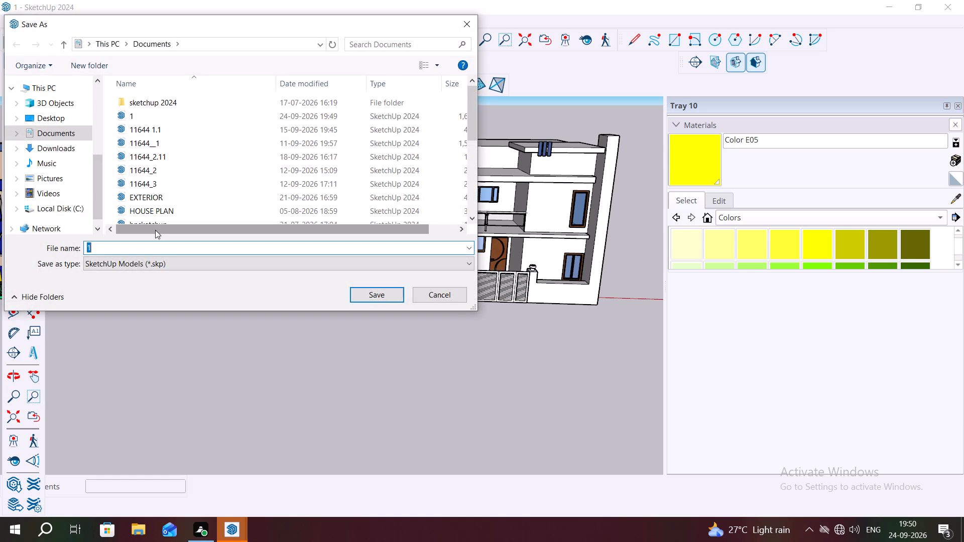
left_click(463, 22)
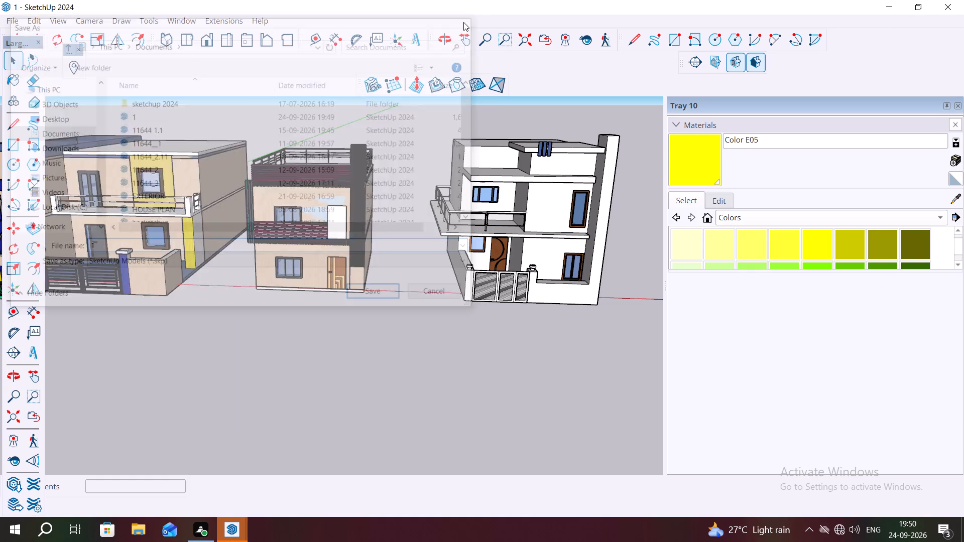
Export the current view as a 2D PDF file named 1 in Documents, replacing the existing file.
left_click(14, 19)
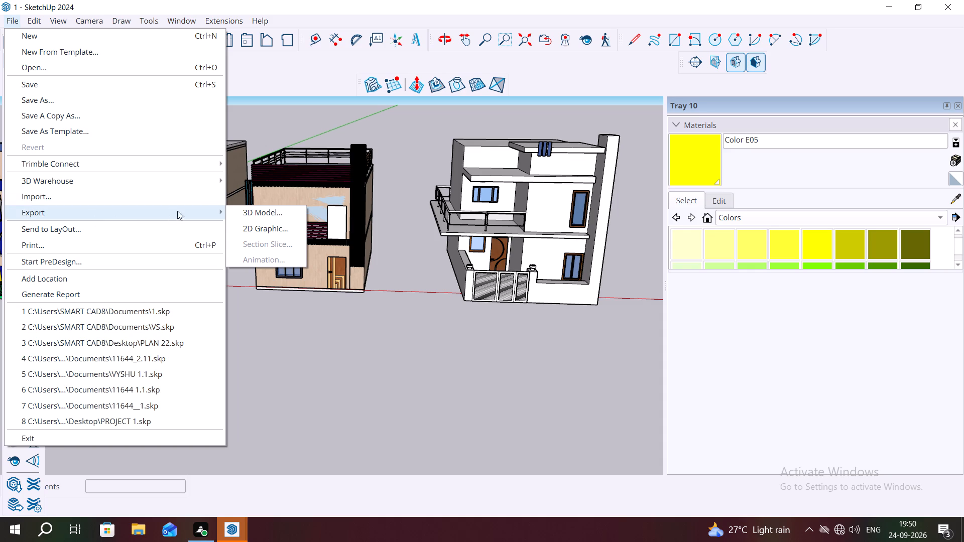
left_click(235, 225)
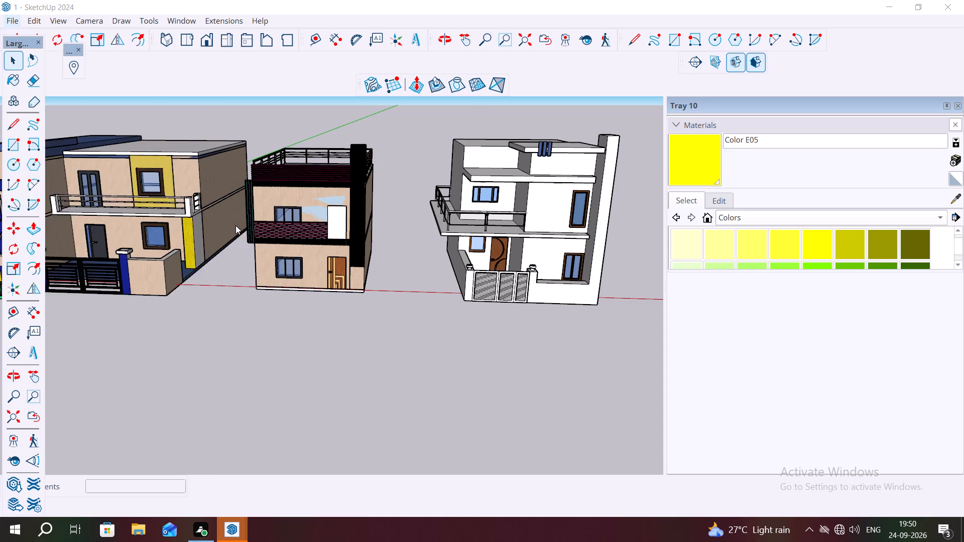
left_click(363, 294)
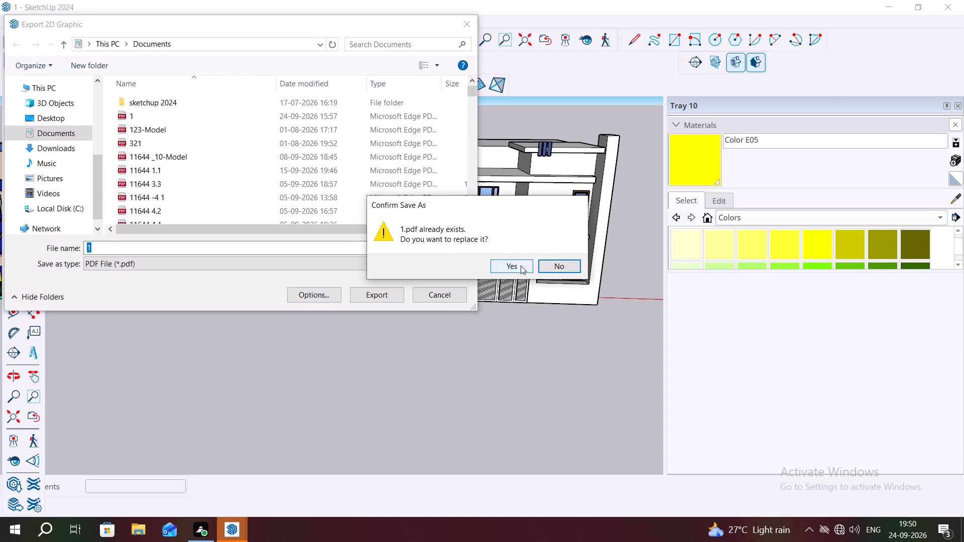
left_click(517, 265)
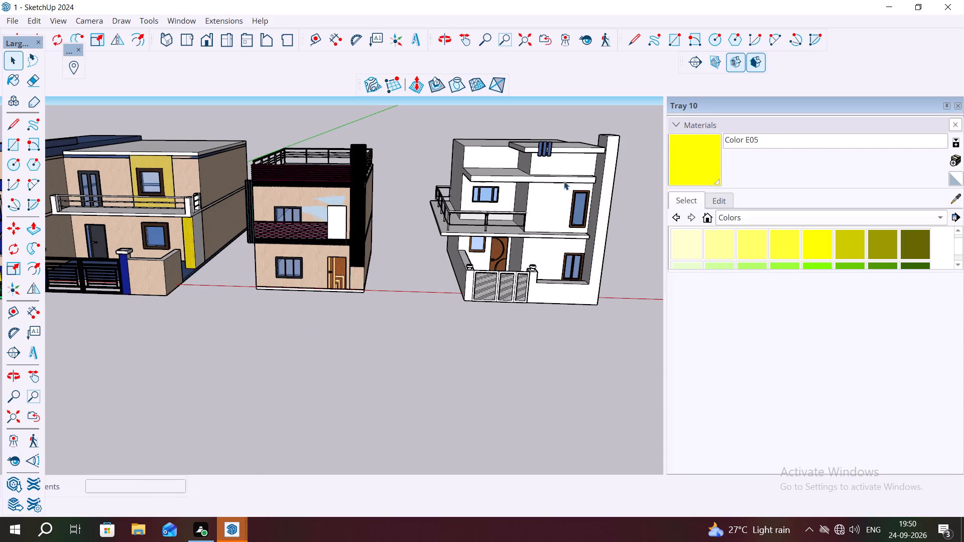
Examine the white house from above, the front and below its slabs, along with the neighbouring houses.
scroll(564, 181, "up", 1)
middle_click_drag(563, 180, 513, 142)
scroll(599, 163, "up", 6)
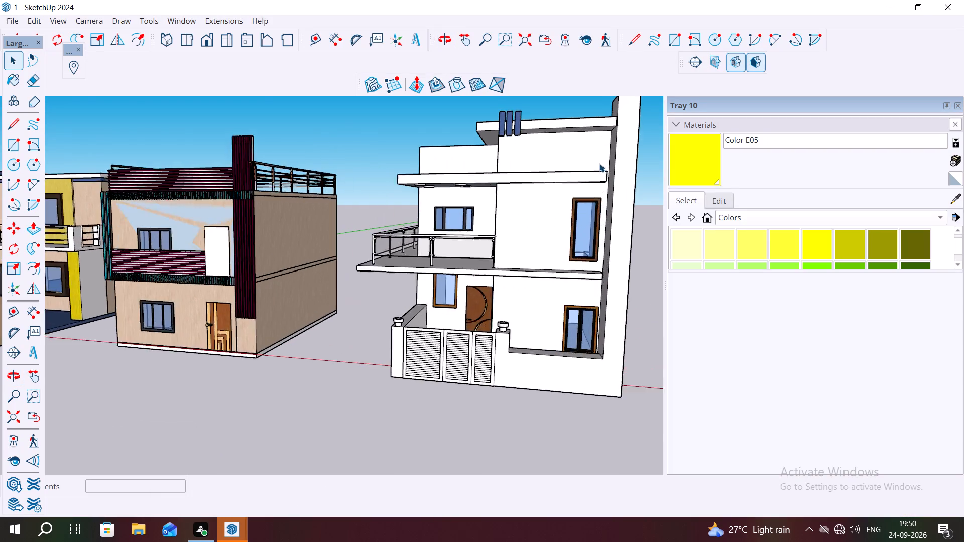
middle_click_drag(600, 164, 641, 211)
scroll(593, 207, "up", 4)
middle_click_drag(599, 205, 653, 216)
scroll(611, 208, "down", 7)
scroll(609, 192, "up", 1)
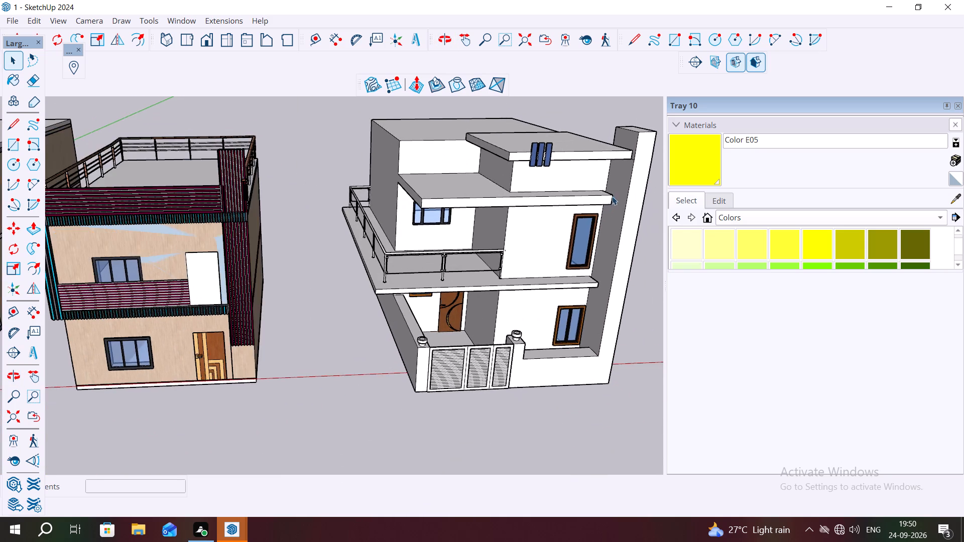
scroll(562, 203, "down", 2)
scroll(333, 200, "down", 3)
scroll(432, 213, "down", 1)
middle_click_drag(495, 196, 483, 191)
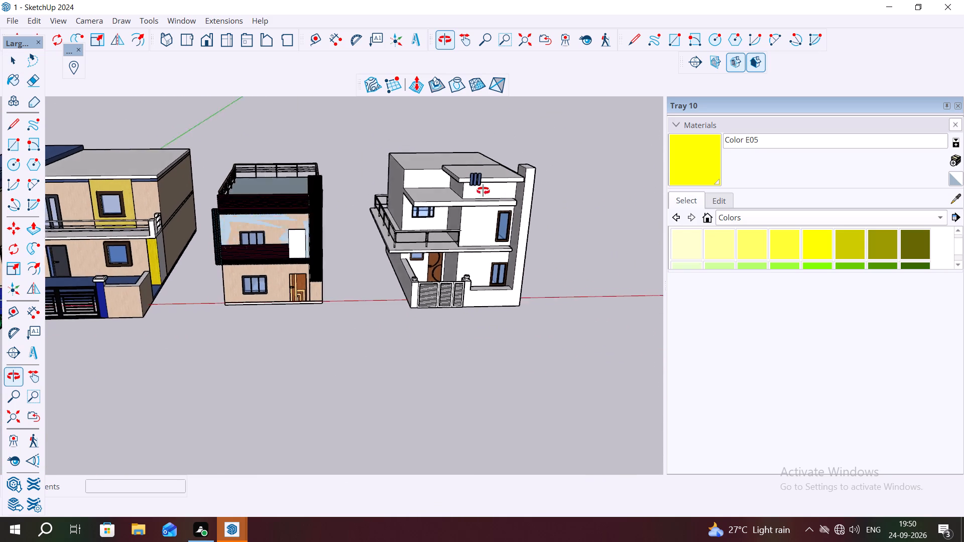
middle_click_drag(483, 191, 444, 166)
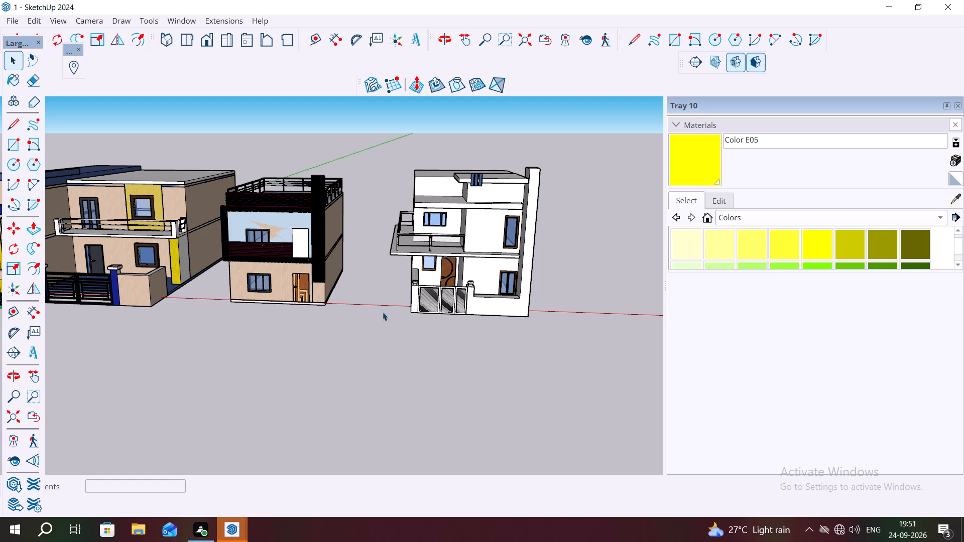
scroll(508, 277, "down", 4)
middle_click_drag(532, 278, 519, 275)
scroll(403, 290, "down", 4)
scroll(443, 283, "up", 11)
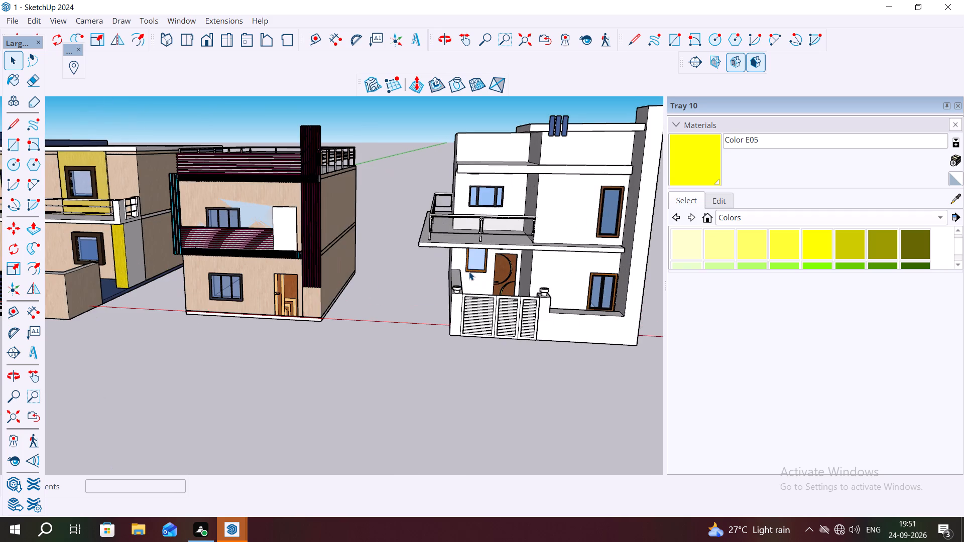
middle_click_drag(470, 269, 607, 241)
scroll(525, 239, "up", 4)
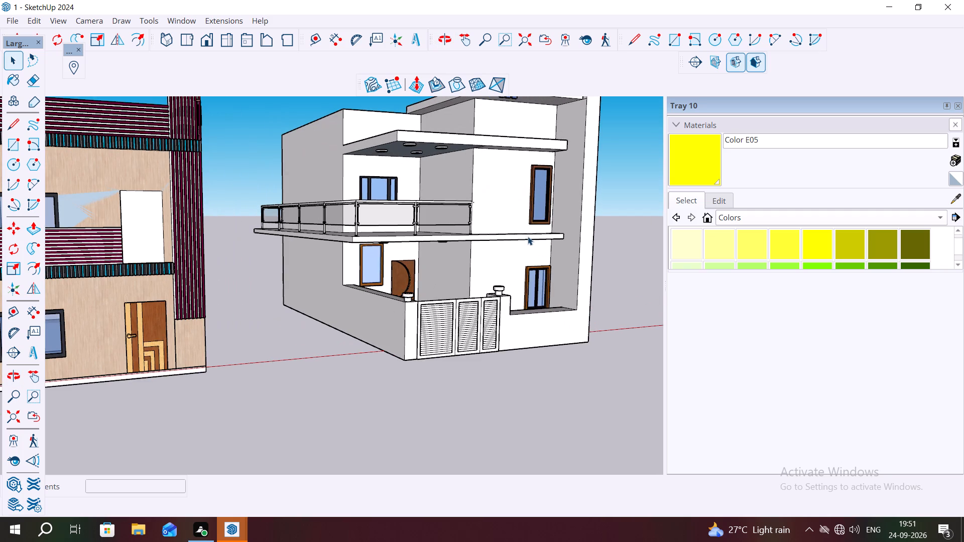
middle_click_drag(528, 236, 357, 239)
scroll(370, 230, "down", 7)
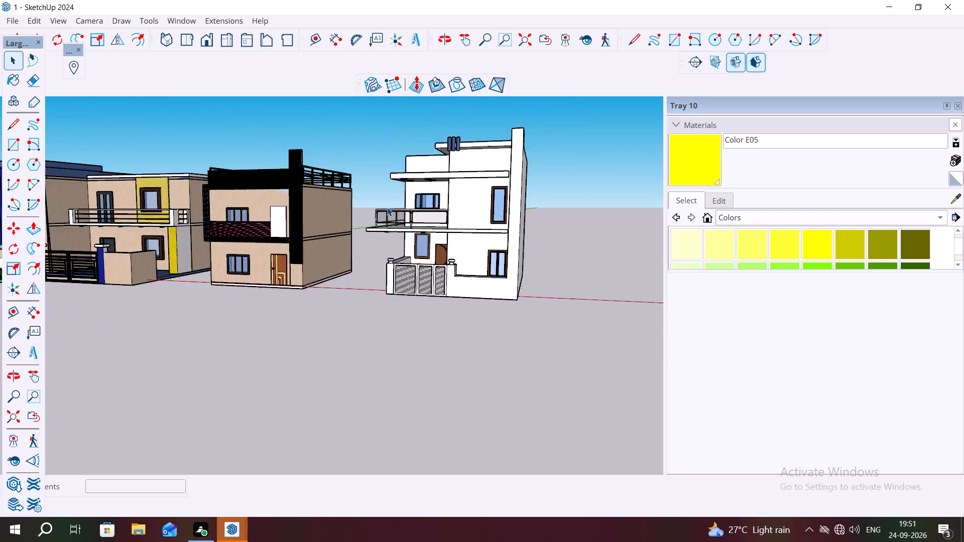
Select the beige wall body of the middle house with the dark red slatted front.
scroll(299, 224, "up", 5)
left_click(333, 209)
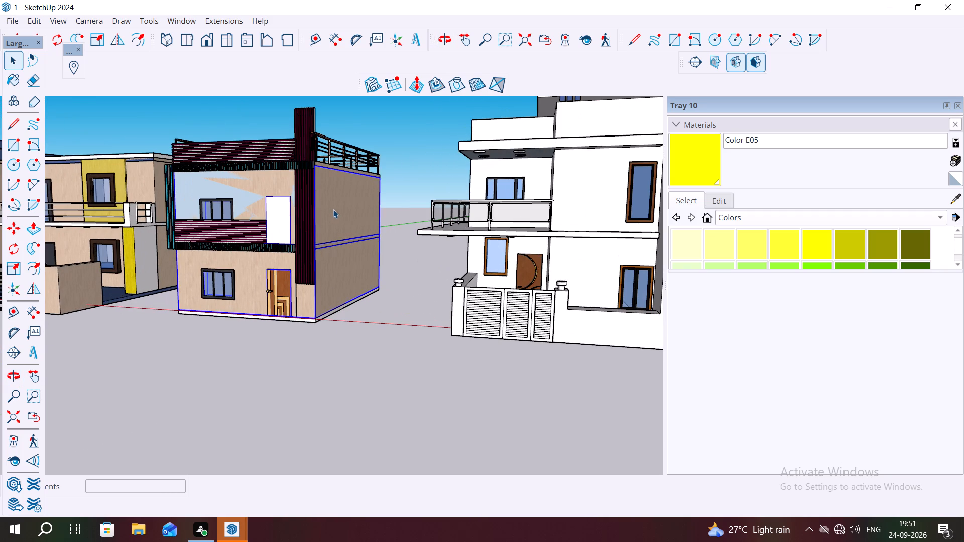
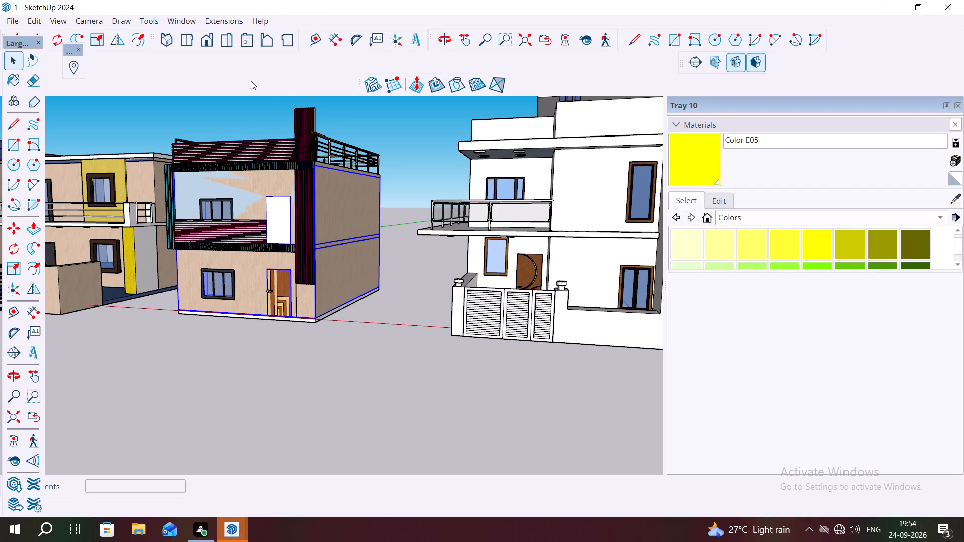
Delete the two short seam lines on the bottom frame at the foot of the ground-floor window's first mullion.
scroll(229, 315, "up", 4)
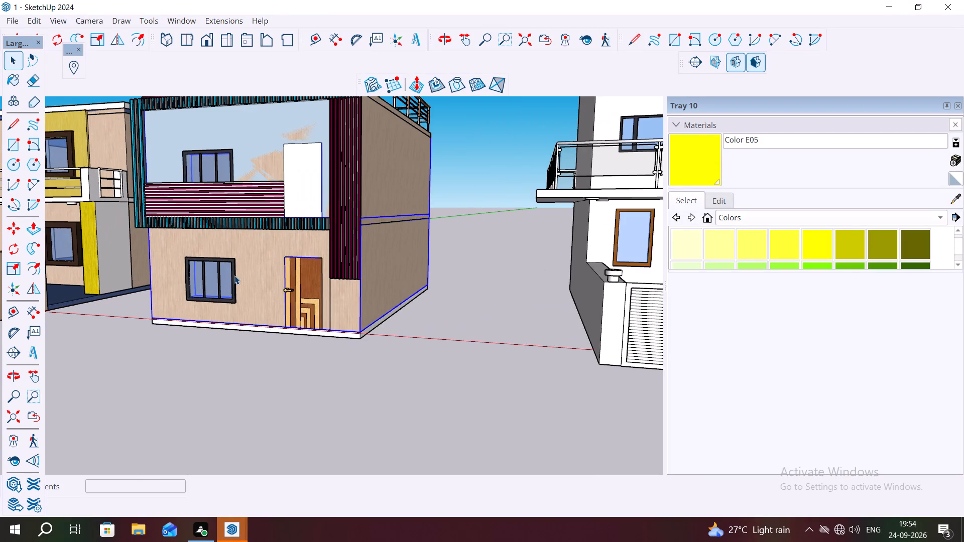
middle_click_drag(258, 267, 279, 261)
scroll(191, 274, "up", 6)
middle_click_drag(197, 284, 238, 295)
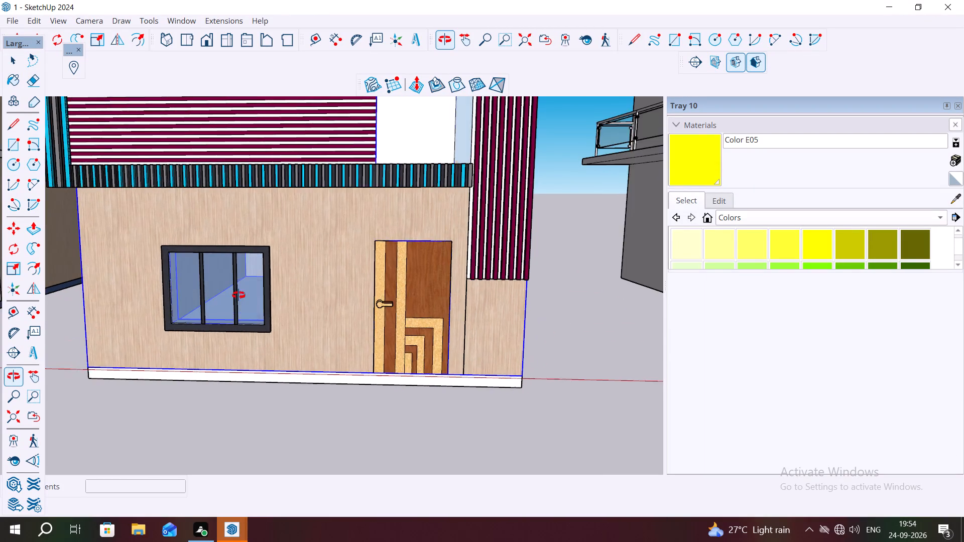
middle_click_drag(238, 295, 239, 296)
scroll(206, 319, "up", 3)
middle_click_drag(221, 302, 184, 308)
scroll(207, 308, "up", 7)
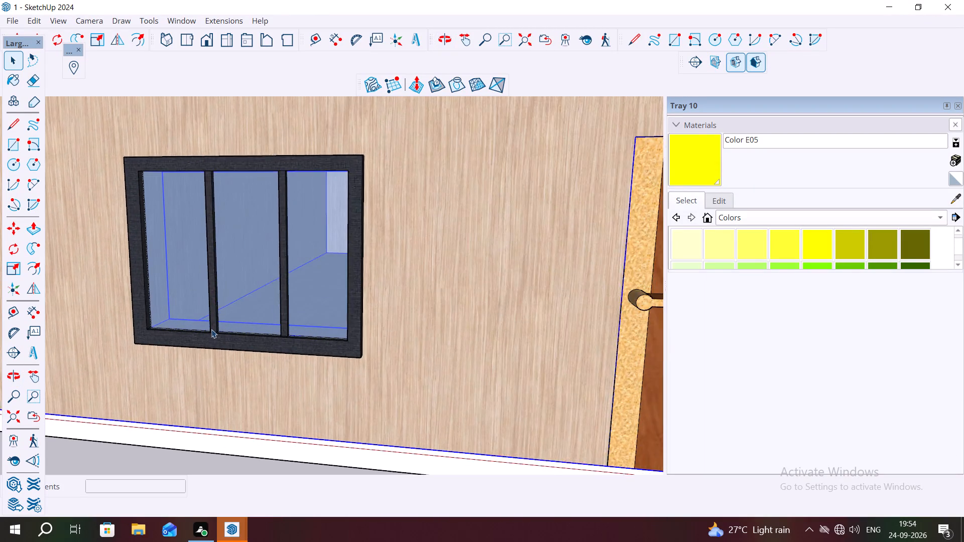
scroll(211, 329, "up", 8)
middle_click_drag(214, 334, 219, 320)
scroll(213, 338, "up", 3)
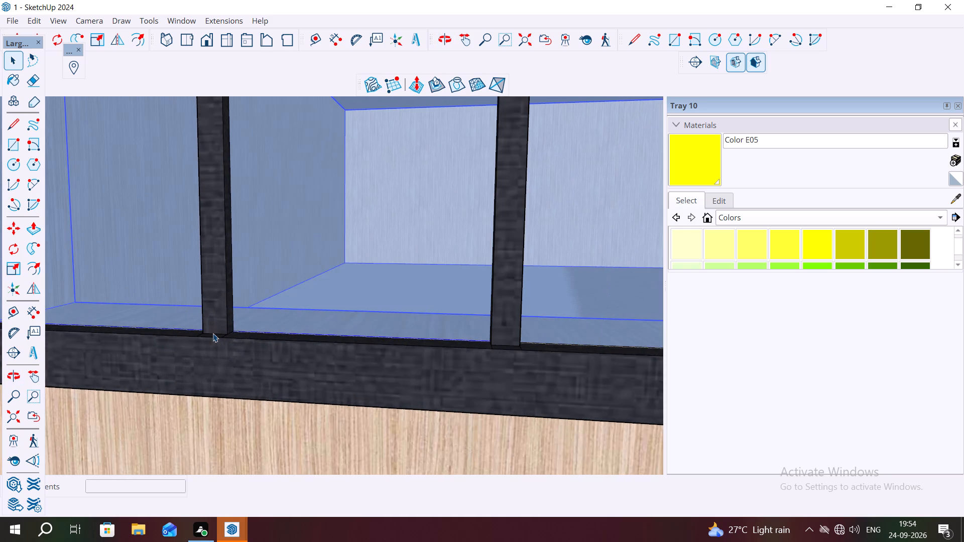
middle_click_drag(213, 333, 247, 397)
scroll(209, 322, "up", 4)
middle_click_drag(220, 356, 244, 416)
scroll(215, 339, "up", 3)
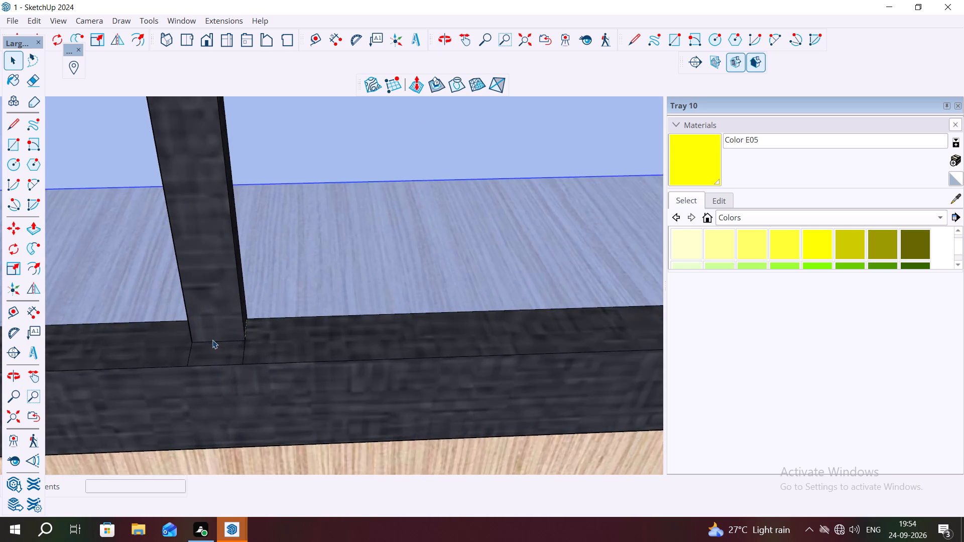
scroll(212, 340, "up", 3)
middle_click_drag(203, 351, 203, 374)
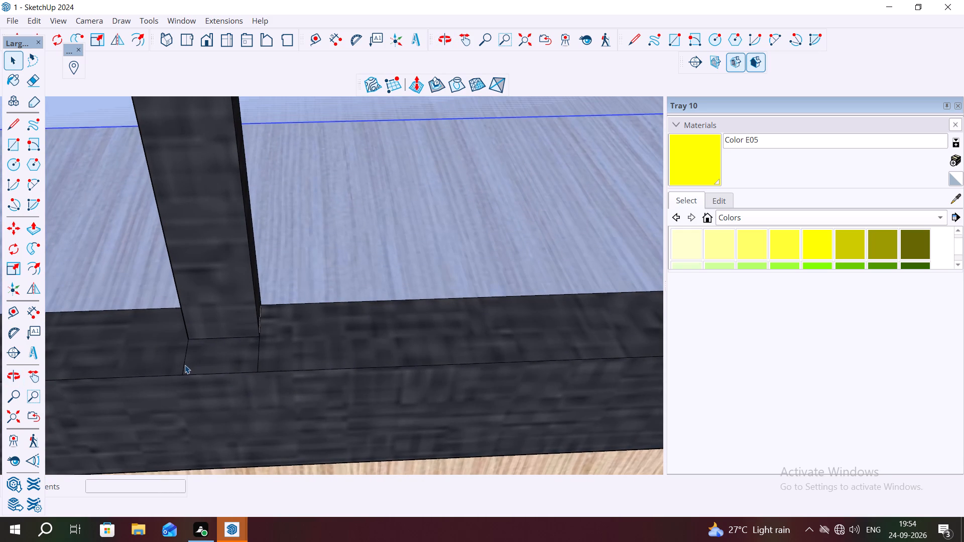
left_click(185, 365)
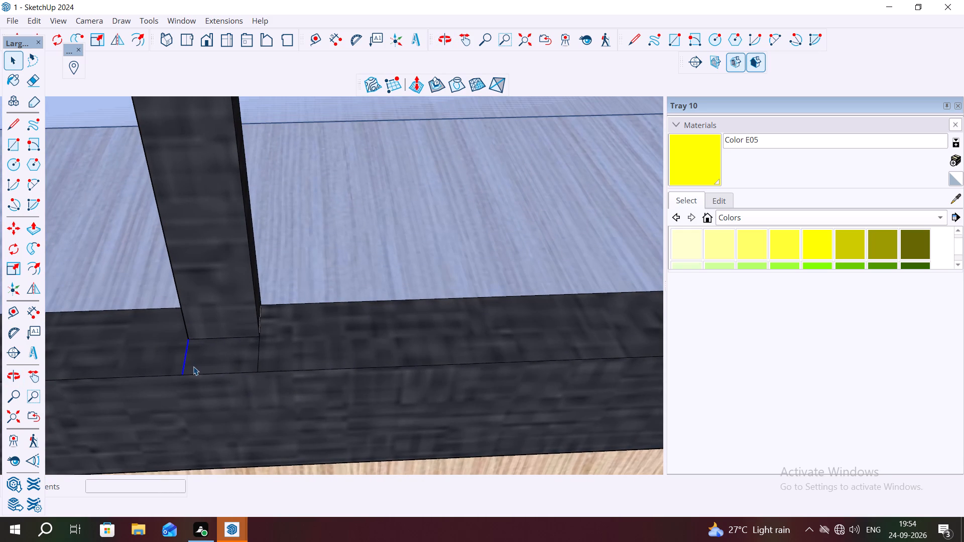
key("Delete")
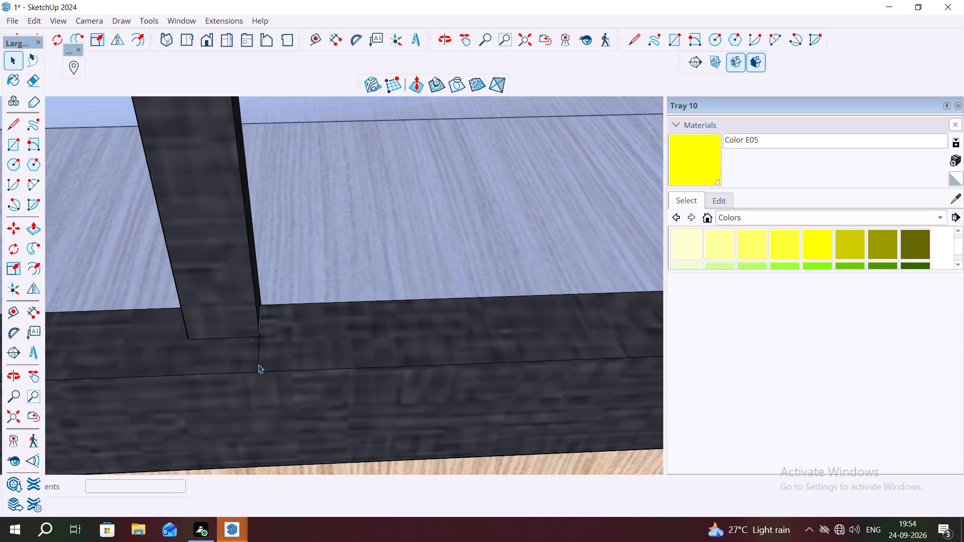
left_click(258, 364)
key("Delete")
Delete the two short seam lines on the bottom frame at the foot of the window's second mullion.
scroll(238, 338, "down", 10)
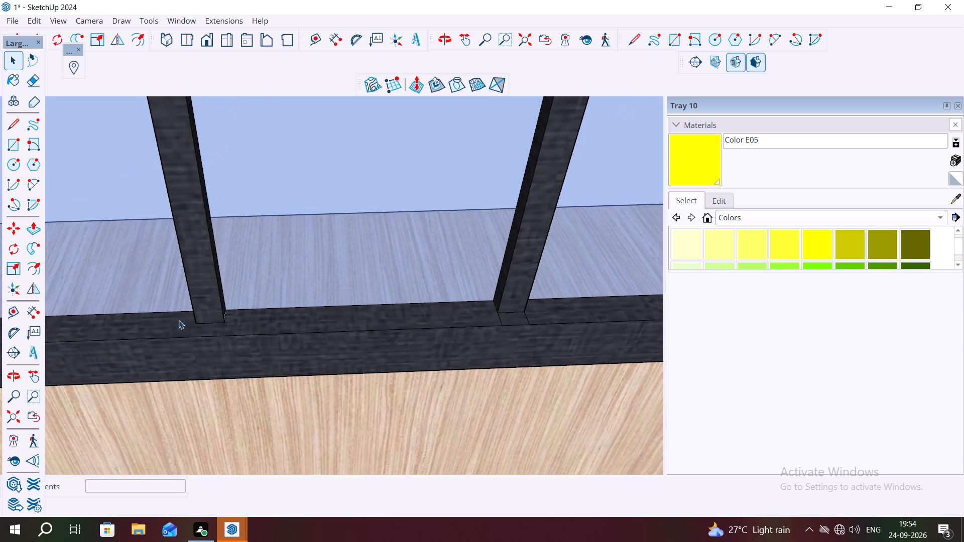
scroll(288, 312, "down", 7)
scroll(429, 301, "up", 5)
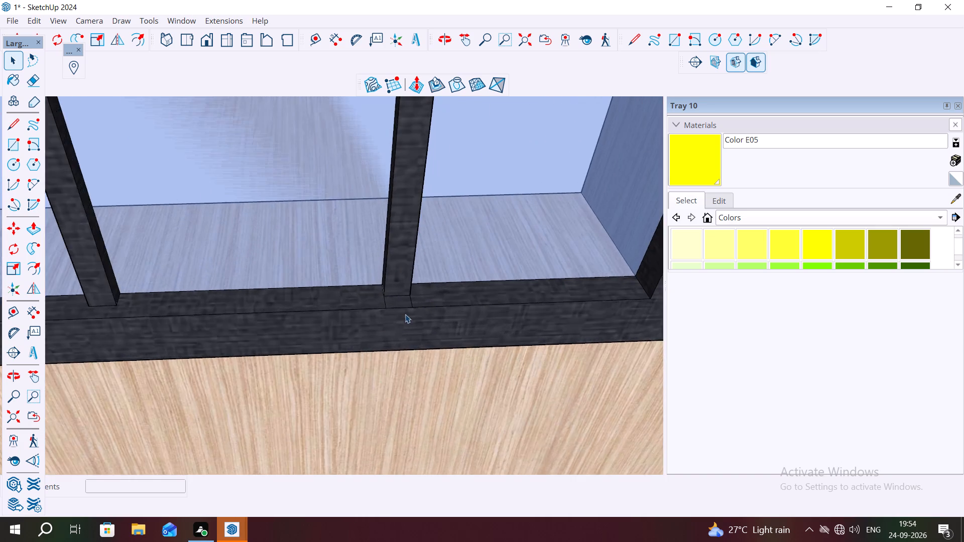
scroll(405, 314, "up", 7)
middle_click_drag(407, 298, 412, 326)
scroll(344, 287, "up", 5)
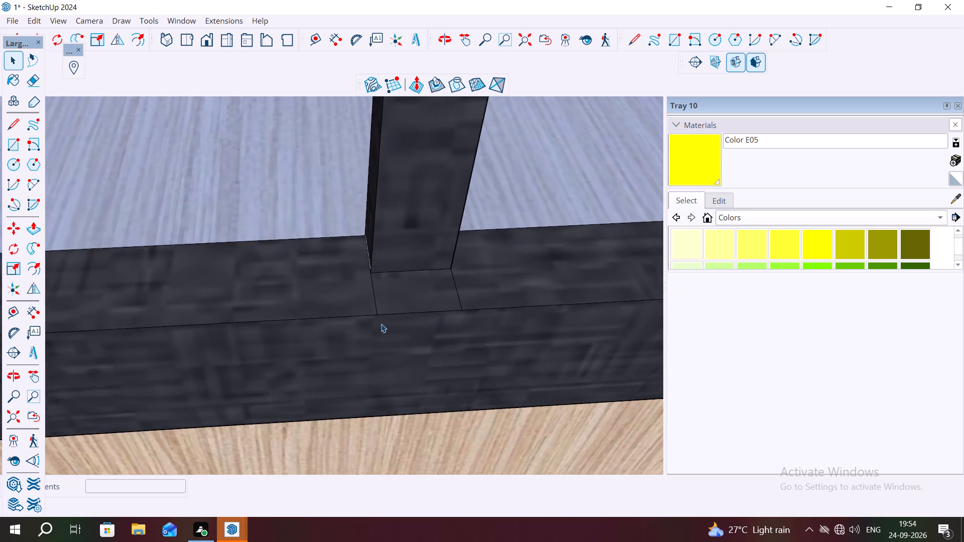
scroll(381, 324, "up", 2)
left_click(375, 304)
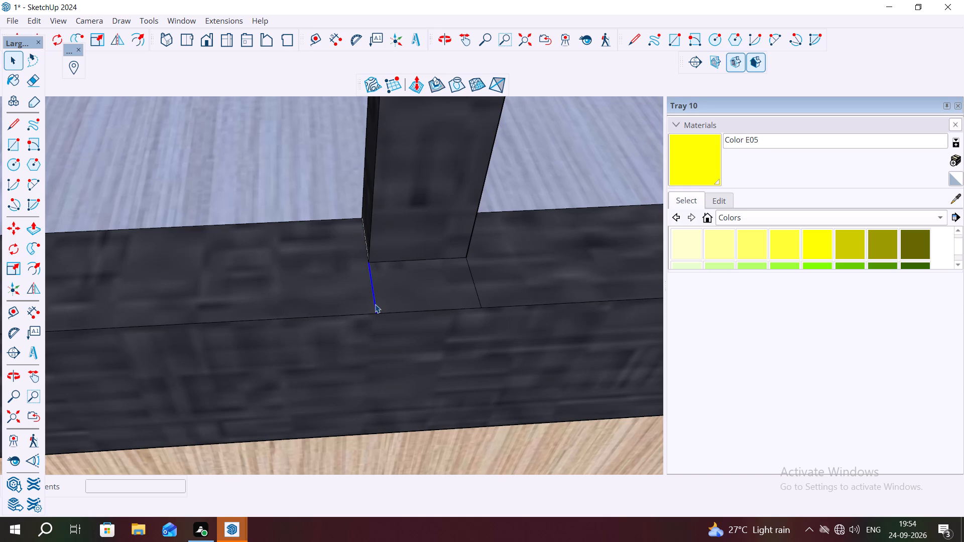
key("Delete")
left_click(477, 296)
key("Delete")
Delete the two short seam lines on the underside of the top frame above the window's first mullion.
scroll(374, 299, "down", 11)
scroll(317, 261, "up", 1)
scroll(320, 265, "down", 9)
scroll(407, 305, "up", 1)
scroll(407, 307, "down", 11)
scroll(130, 326, "up", 1)
middle_click_drag(214, 242, 217, 167)
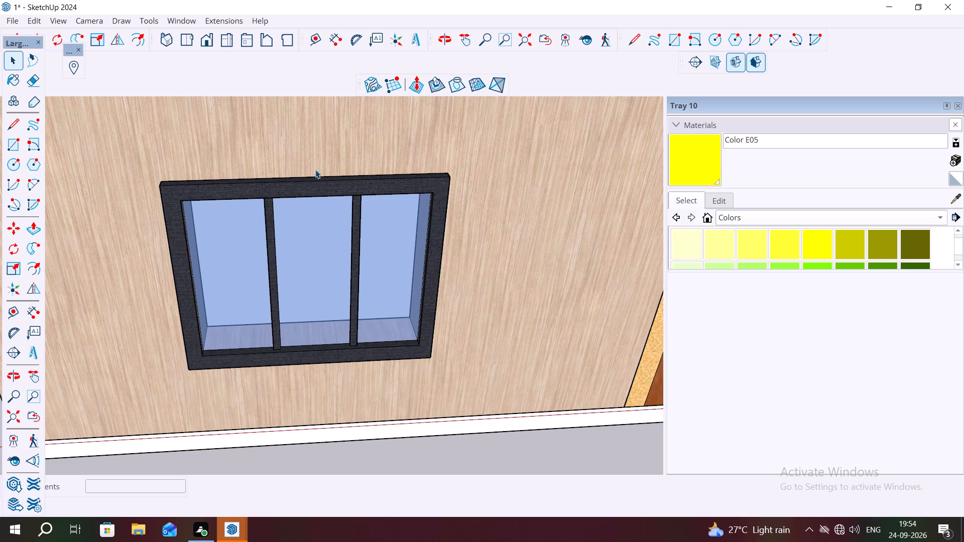
middle_click_drag(256, 212, 271, 133)
scroll(272, 199, "up", 7)
middle_click_drag(276, 177, 268, 133)
scroll(286, 265, "up", 4)
middle_click_drag(239, 137, 253, 113)
scroll(278, 157, "up", 8)
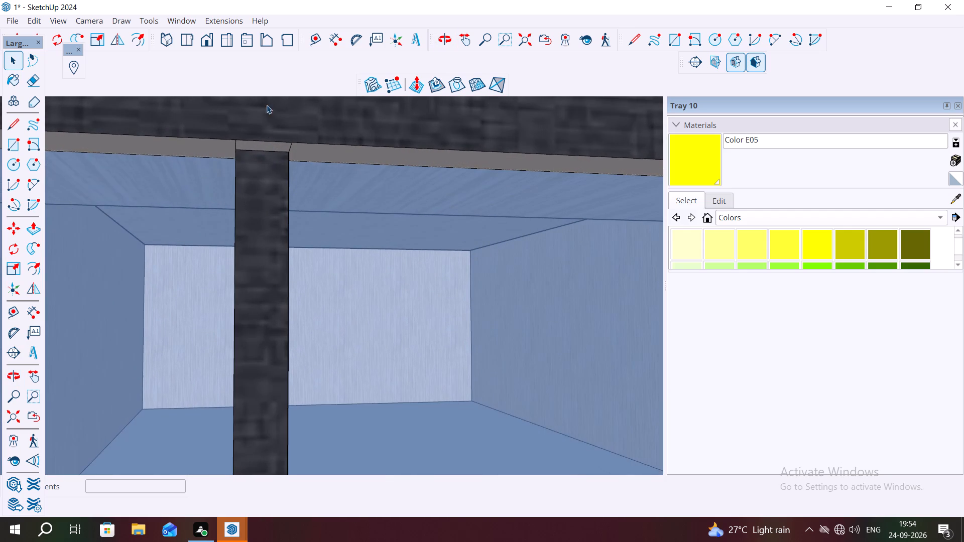
scroll(264, 140, "up", 1)
middle_click_drag(264, 140, 262, 116)
scroll(241, 157, "up", 3)
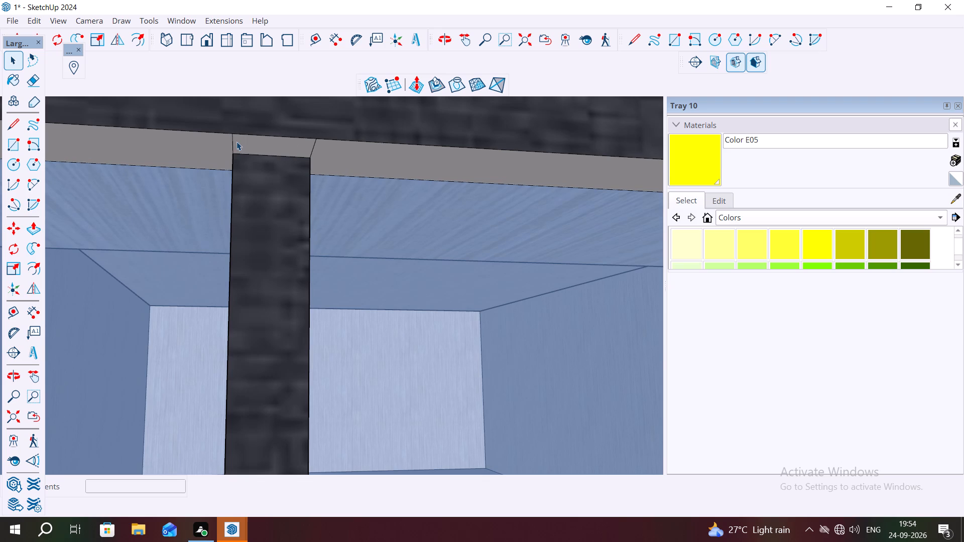
left_click(233, 143)
key("Delete")
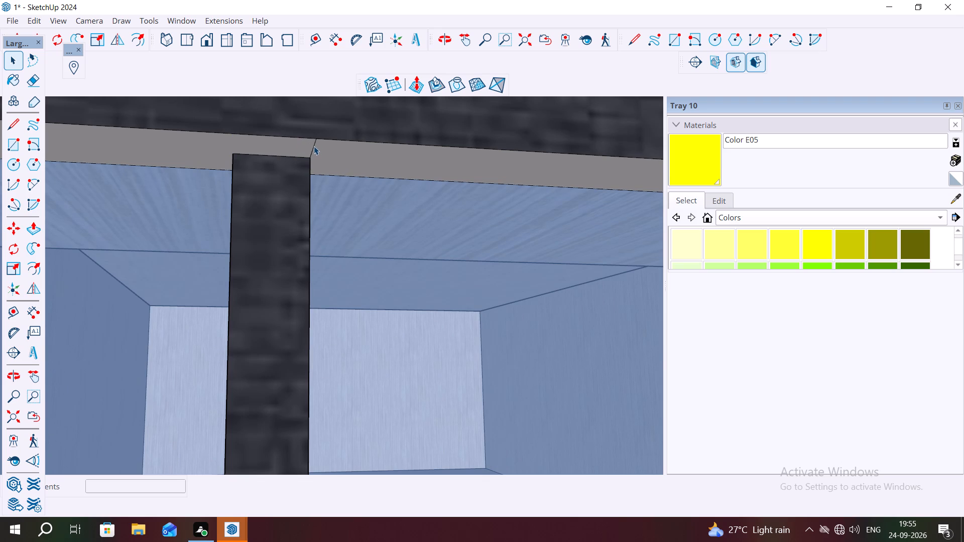
left_click(314, 146)
key("Delete")
Delete the two short seam lines on the underside of the top frame above the window's second mullion.
scroll(297, 162, "down", 10)
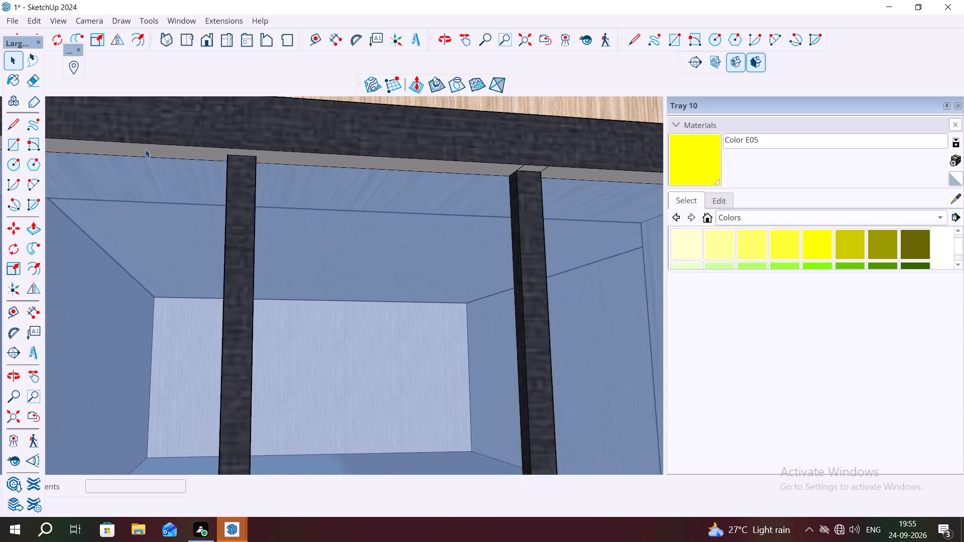
scroll(145, 149, "down", 2)
scroll(513, 171, "up", 1)
middle_click_drag(508, 166, 492, 133)
scroll(502, 160, "up", 7)
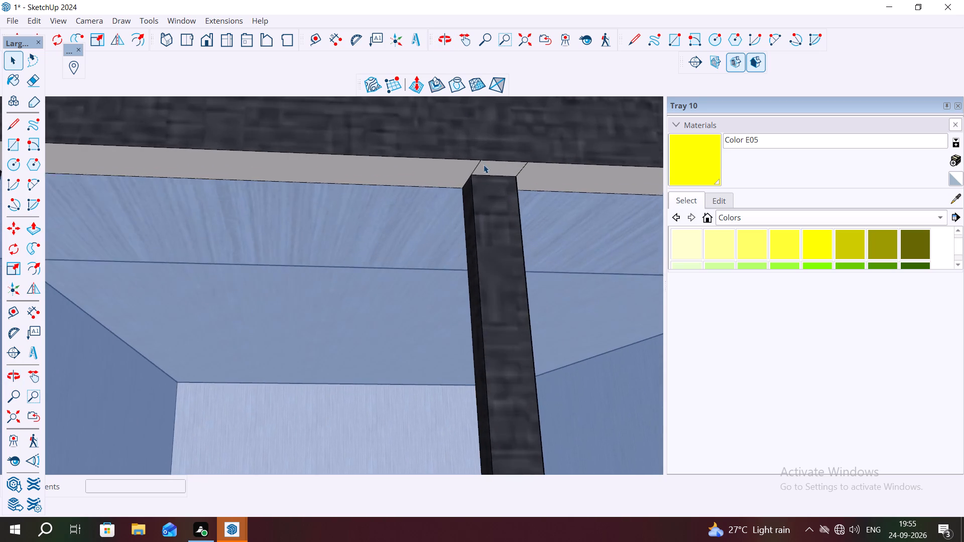
scroll(484, 165, "up", 3)
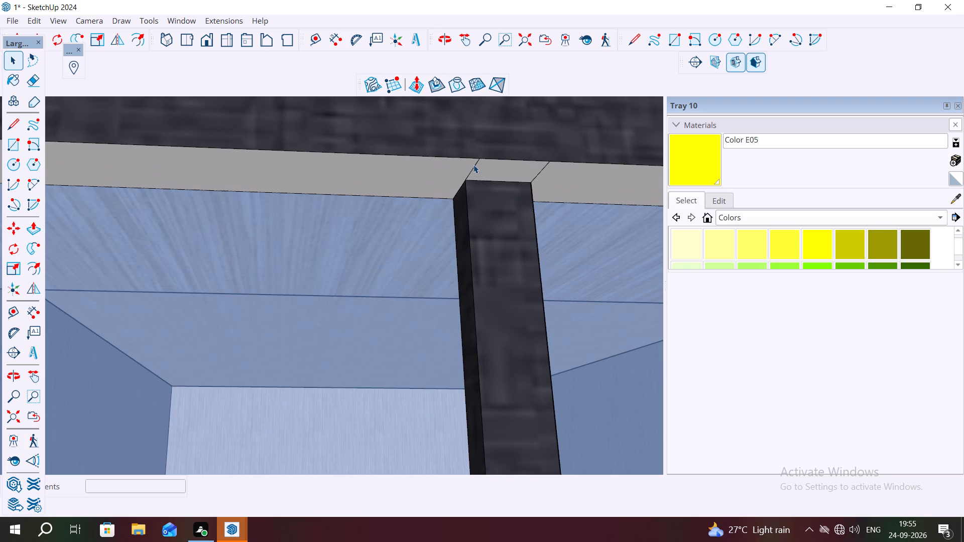
left_click(474, 165)
key("Delete")
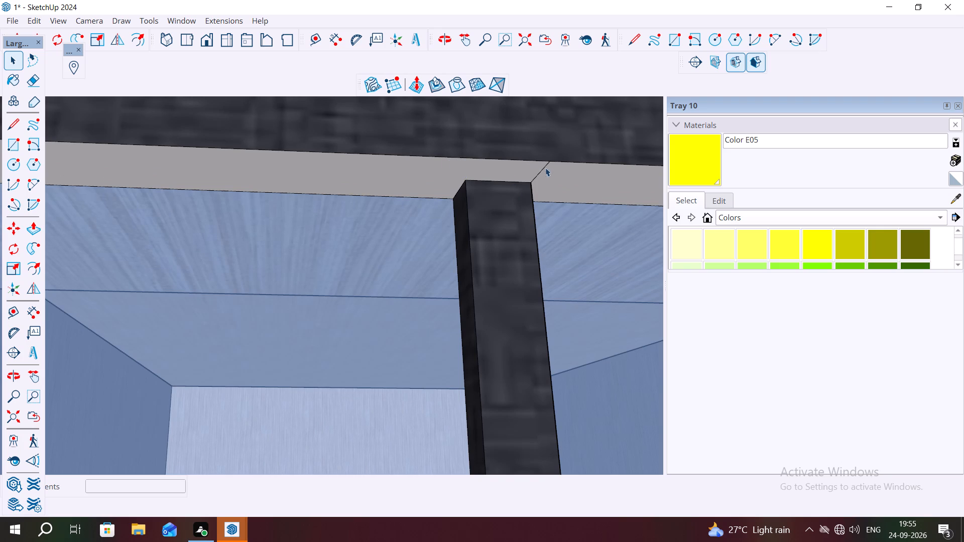
left_click(543, 168)
key("Delete")
Examine the whole ground-floor window and the blue and grey slatted band above it for stray lines.
scroll(376, 201, "down", 3)
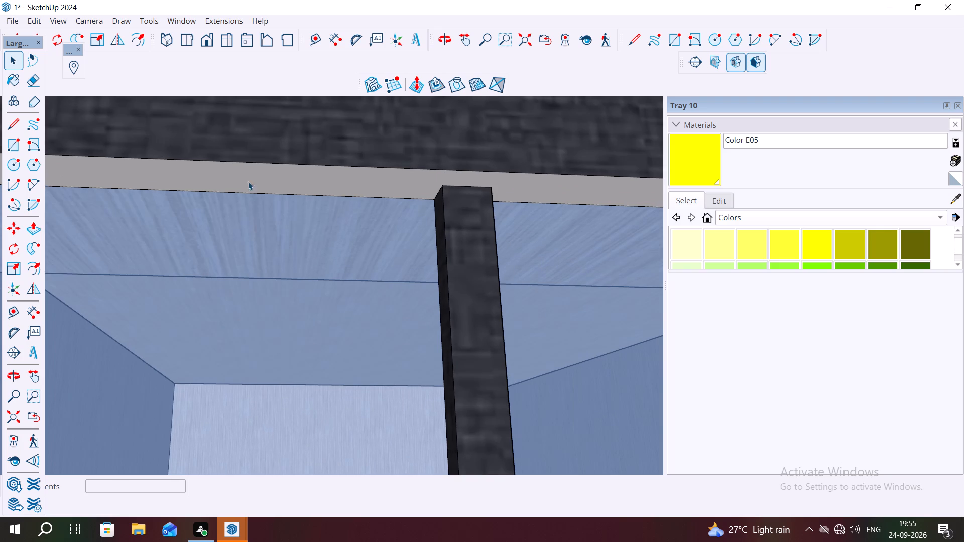
scroll(164, 146, "down", 10)
scroll(379, 166, "down", 8)
scroll(448, 172, "up", 1)
scroll(448, 173, "down", 1)
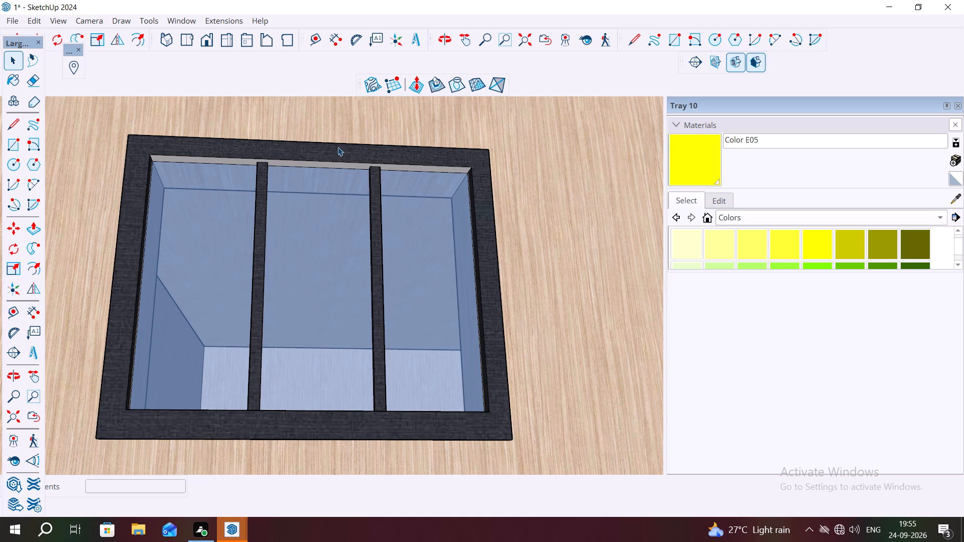
scroll(347, 154, "down", 6)
middle_click_drag(346, 142, 425, 354)
scroll(427, 349, "down", 6)
middle_click_drag(391, 192, 339, 175)
scroll(353, 170, "up", 5)
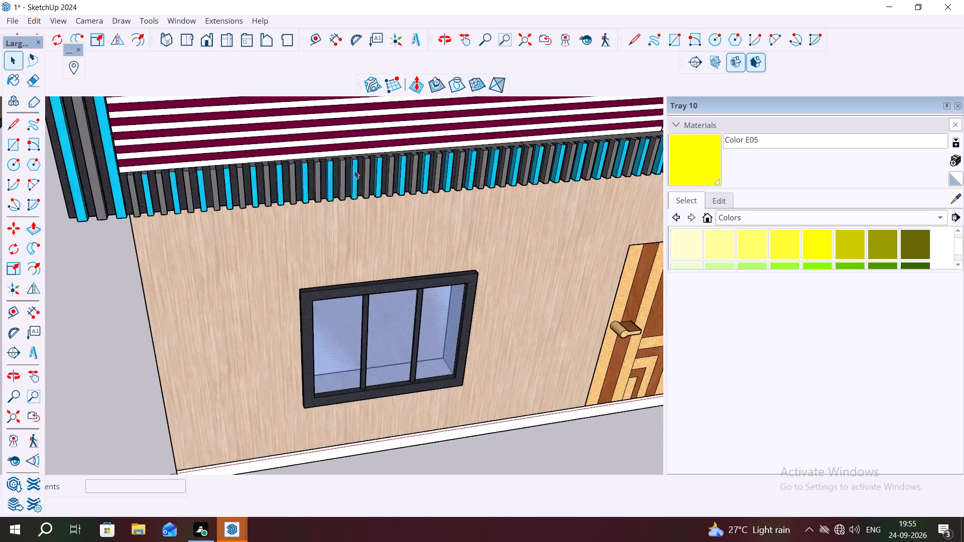
scroll(354, 170, "up", 1)
middle_click_drag(321, 159, 282, 175)
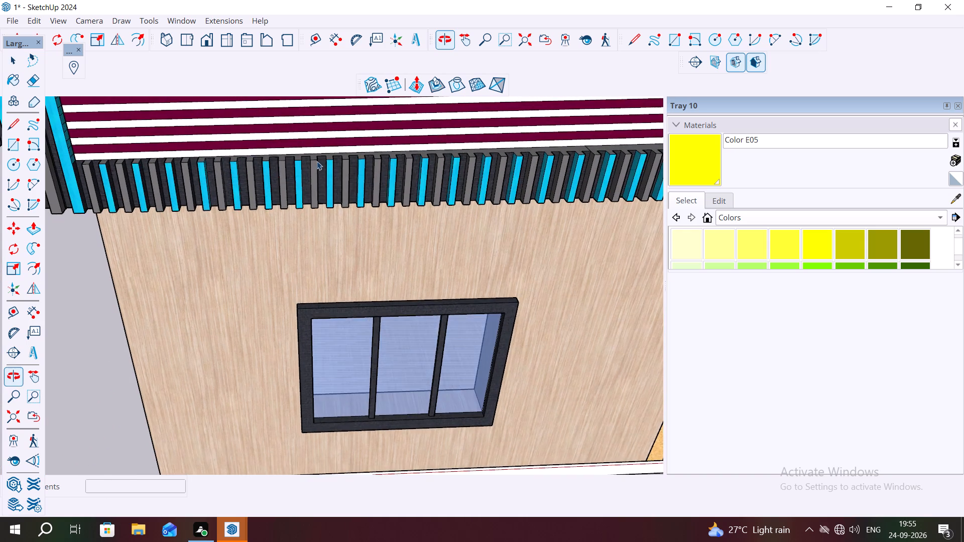
scroll(318, 161, "up", 11)
middle_click_drag(305, 182, 322, 243)
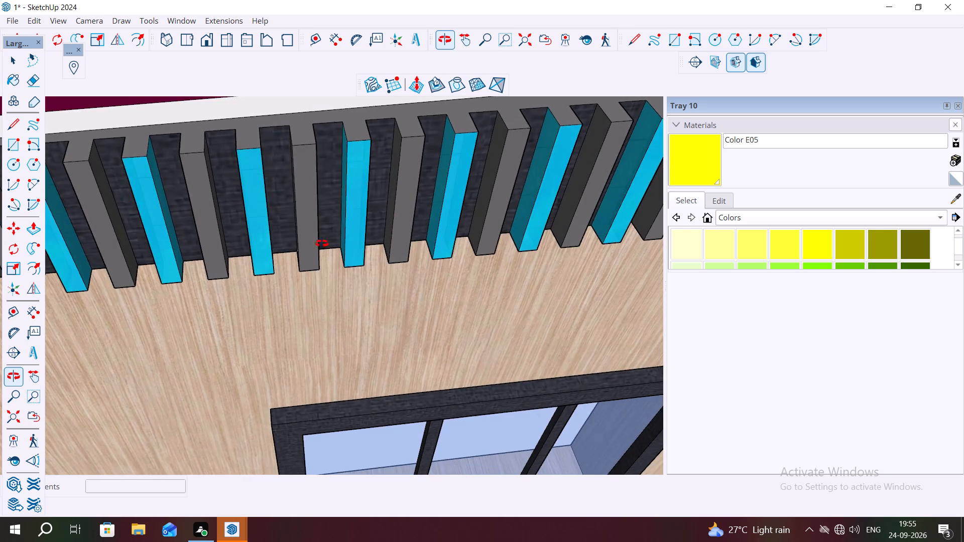
middle_click_drag(322, 243, 320, 242)
scroll(315, 209, "down", 19)
scroll(248, 229, "up", 1)
scroll(248, 229, "down", 7)
scroll(130, 198, "up", 11)
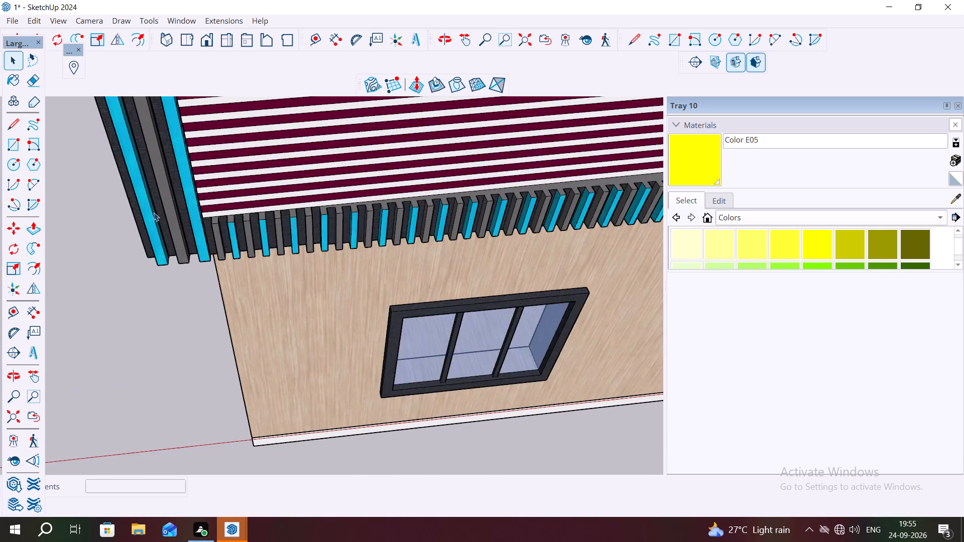
Delete the six short cross lines near the foot of the vertical blue slat's side face, beside the maroon-and-white striped balcony band.
scroll(154, 212, "up", 4)
middle_click_drag(184, 225, 160, 236)
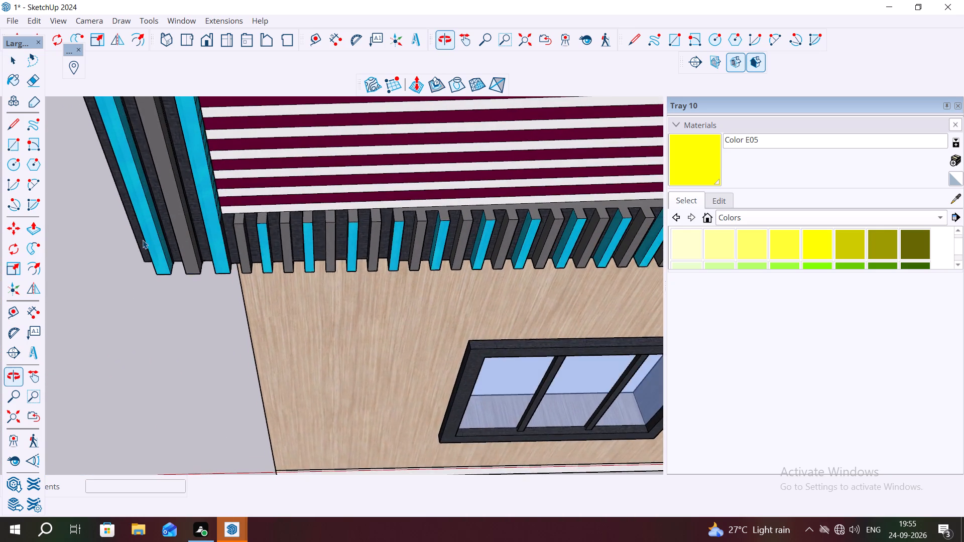
scroll(143, 240, "down", 7)
scroll(206, 205, "up", 7)
middle_click_drag(205, 205, 193, 210)
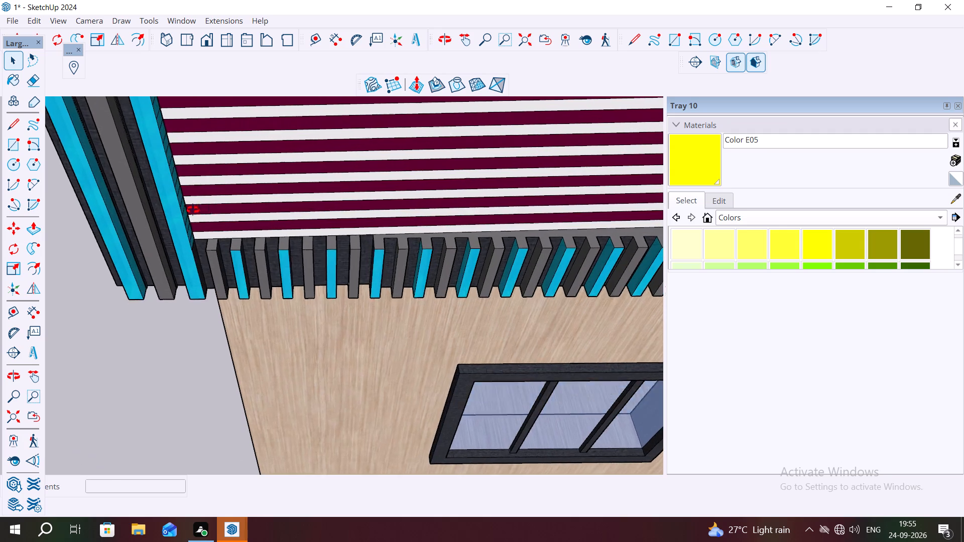
middle_click_drag(193, 210, 170, 225)
scroll(200, 226, "up", 9)
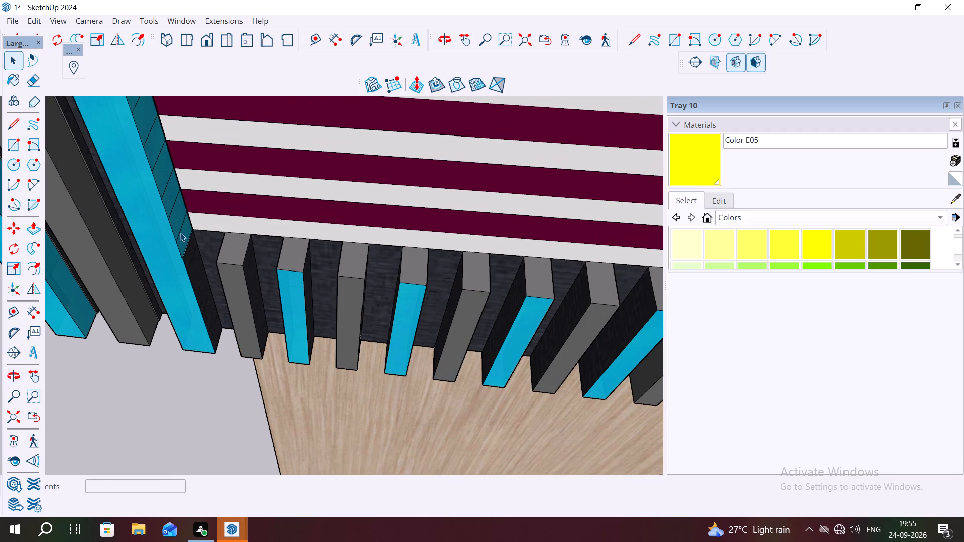
left_click(180, 231)
key("Delete")
left_click(172, 213)
key("Delete")
left_click(163, 196)
key("Delete")
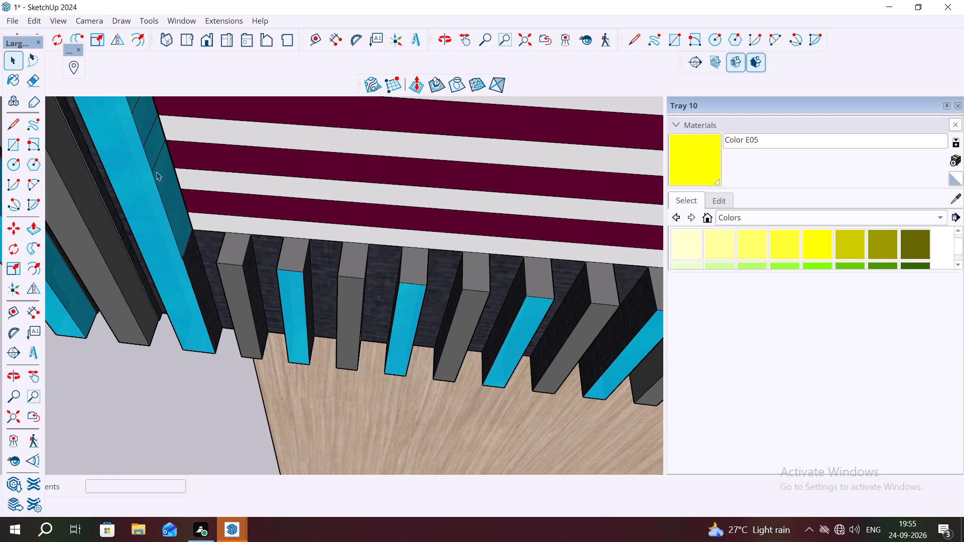
left_click(155, 169)
key("Delete")
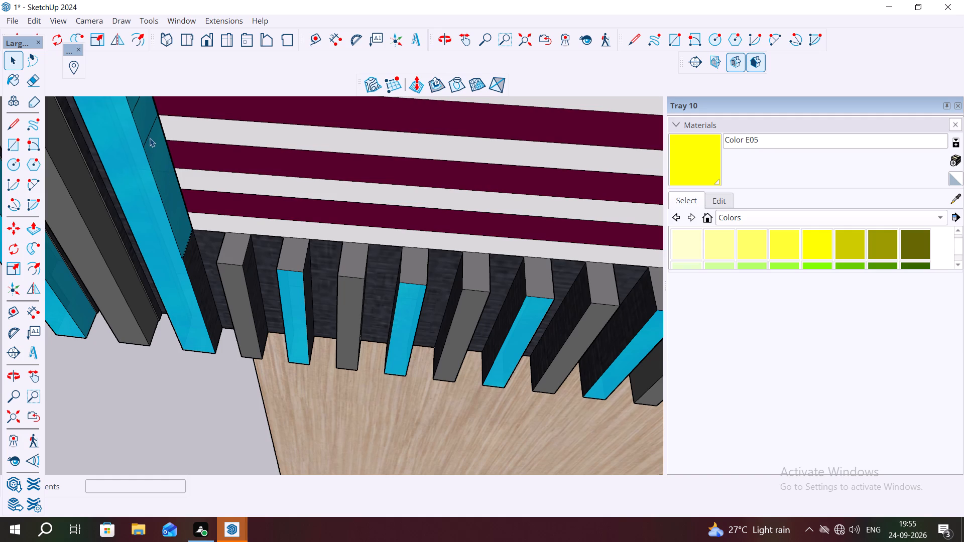
left_click(148, 138)
key("Delete")
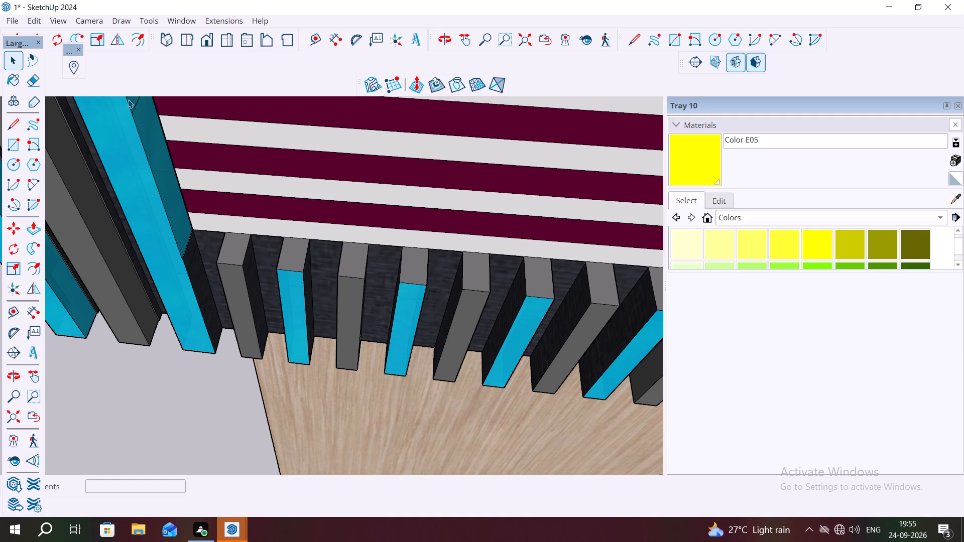
left_click(135, 106)
key("Delete")
Delete the next four cross lines higher up the same side face of the vertical blue slat.
scroll(244, 244, "down", 12)
scroll(274, 120, "up", 3)
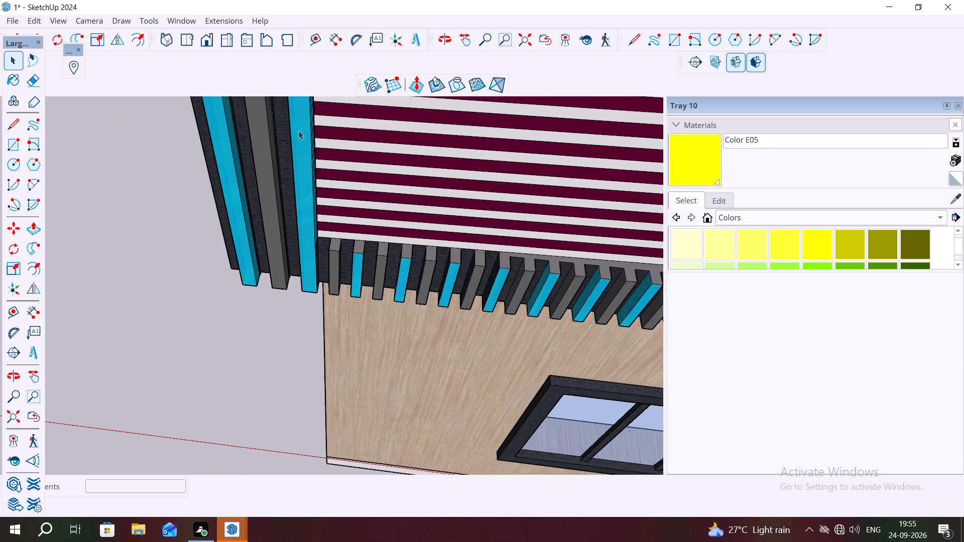
scroll(298, 130, "up", 8)
scroll(330, 161, "down", 1)
scroll(330, 161, "up", 2)
middle_click_drag(319, 181, 268, 178)
scroll(273, 178, "up", 2)
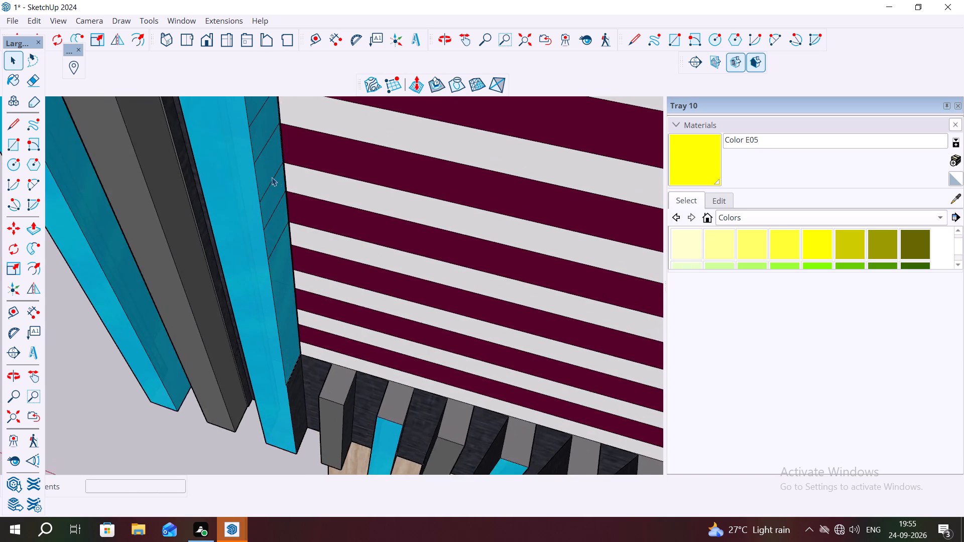
scroll(272, 177, "up", 3)
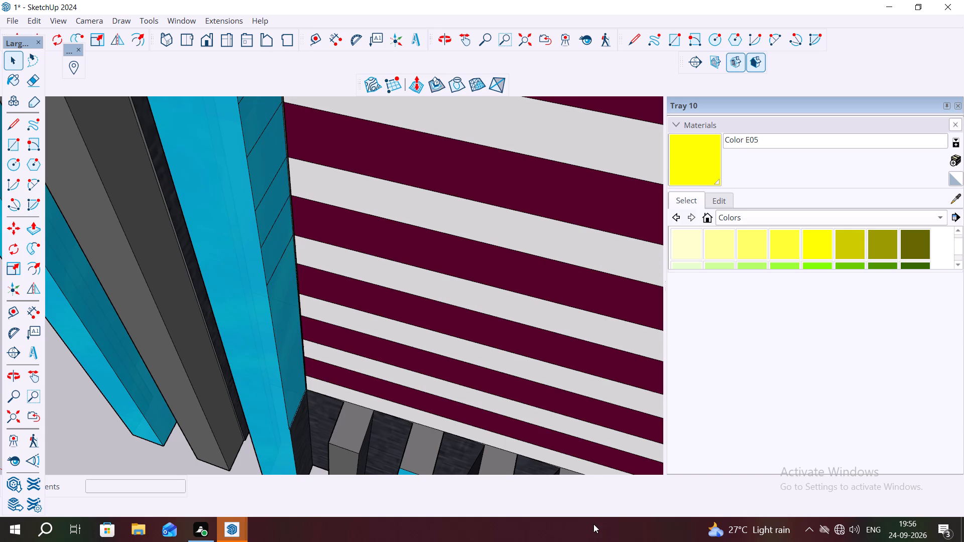
left_click(274, 274)
key("Delete")
left_click(266, 239)
key("Delete")
left_click(263, 199)
key("Delete")
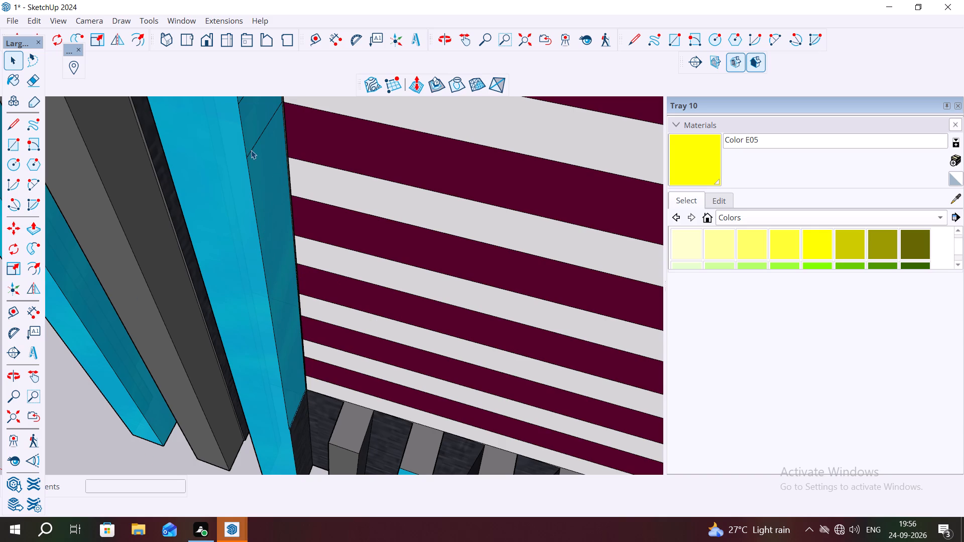
left_click(251, 150)
key("Delete")
Delete the next four cross lines further up the blue slat's side face, alongside the middle of the striped band.
scroll(201, 231, "down", 4)
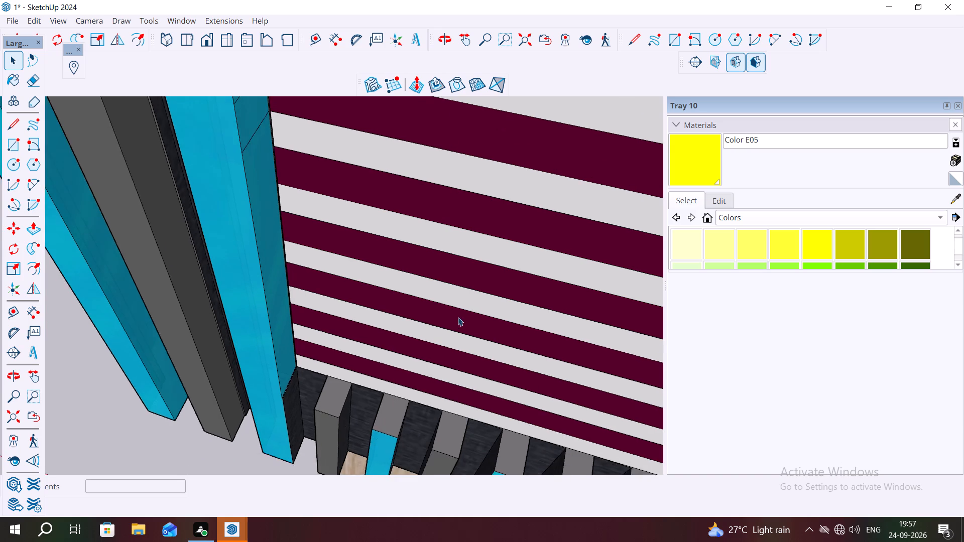
scroll(458, 317, "down", 5)
scroll(346, 154, "up", 9)
middle_click_drag(356, 158, 301, 159)
scroll(337, 161, "up", 4)
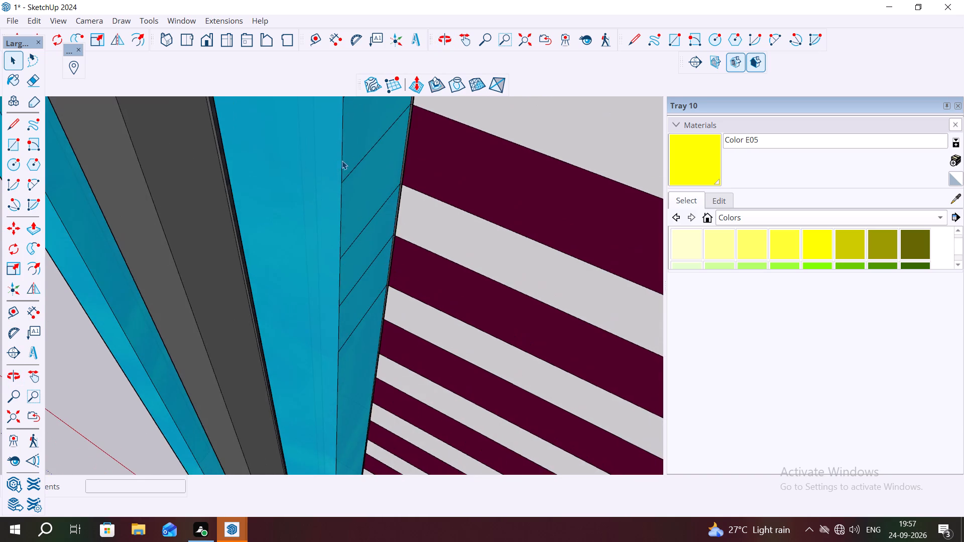
scroll(346, 159, "up", 2)
left_click(357, 169)
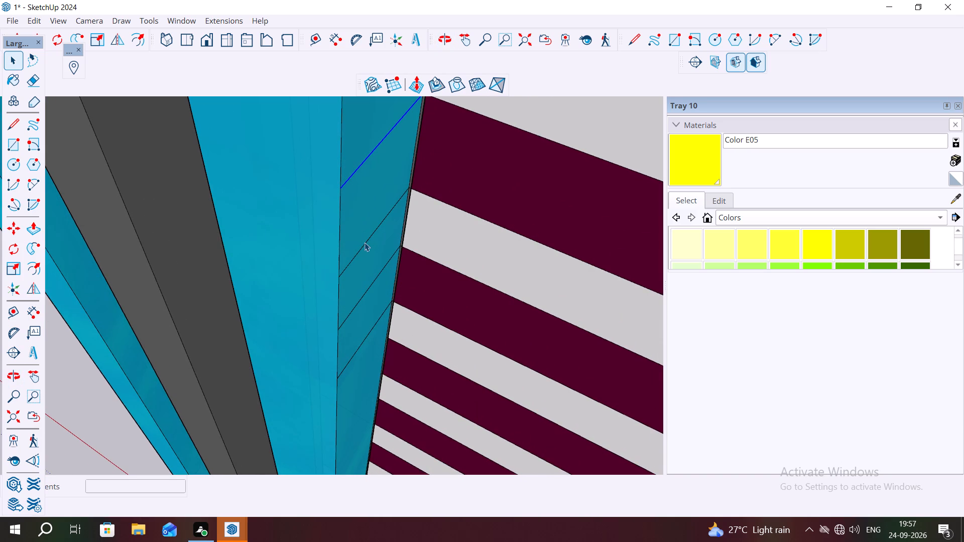
left_click(365, 243)
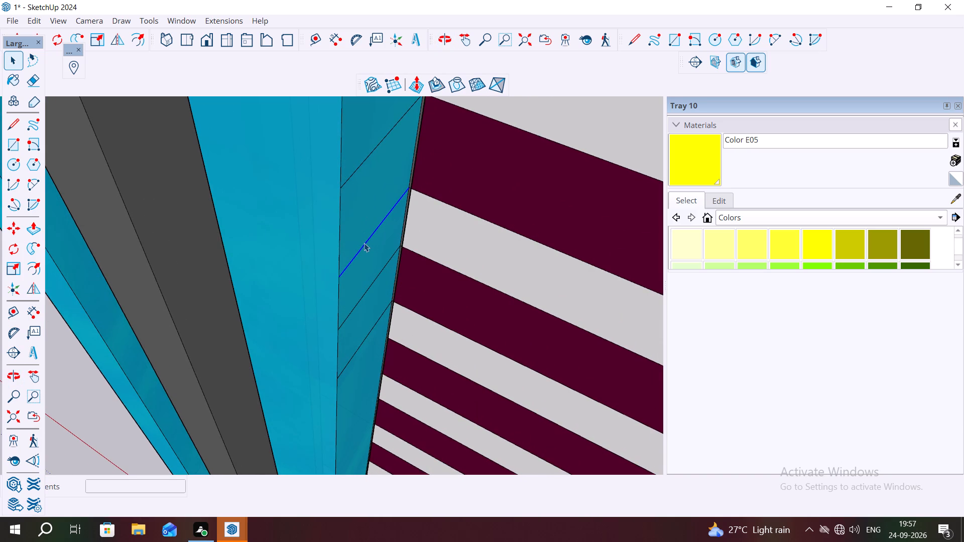
key("Delete")
left_click(369, 286)
key("Delete")
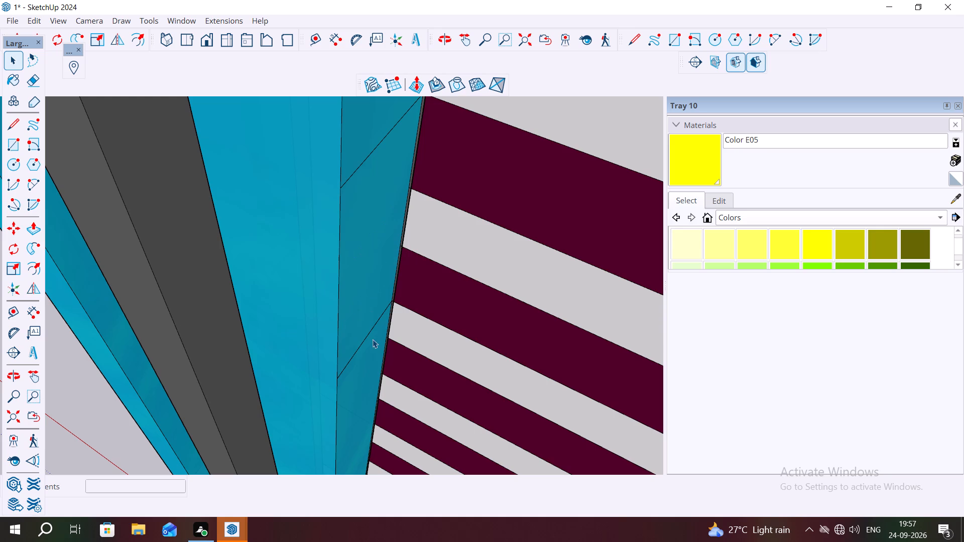
left_click(367, 338)
key("Delete")
left_click(365, 160)
key("Delete")
Delete the next two cross lines above those on the blue slat's side face.
scroll(385, 262, "down", 7)
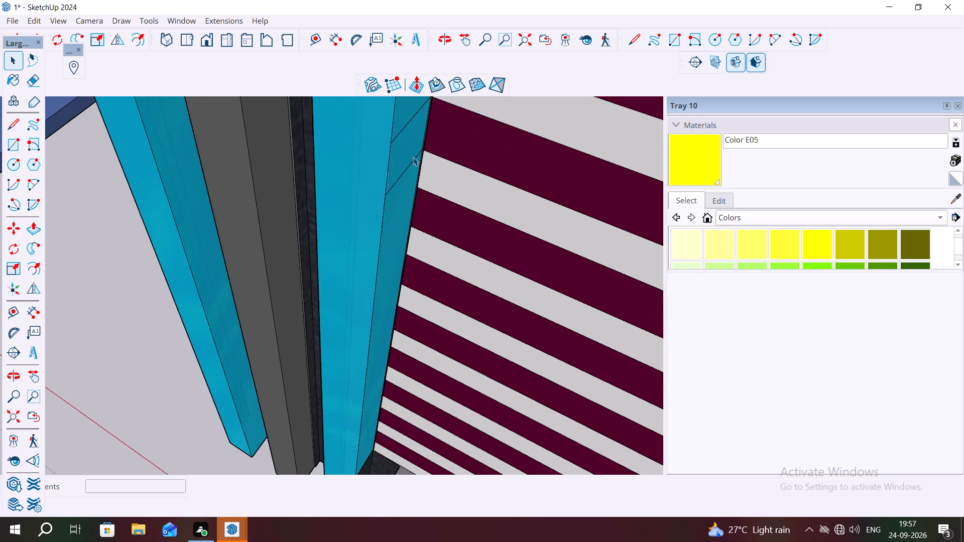
scroll(405, 140, "up", 7)
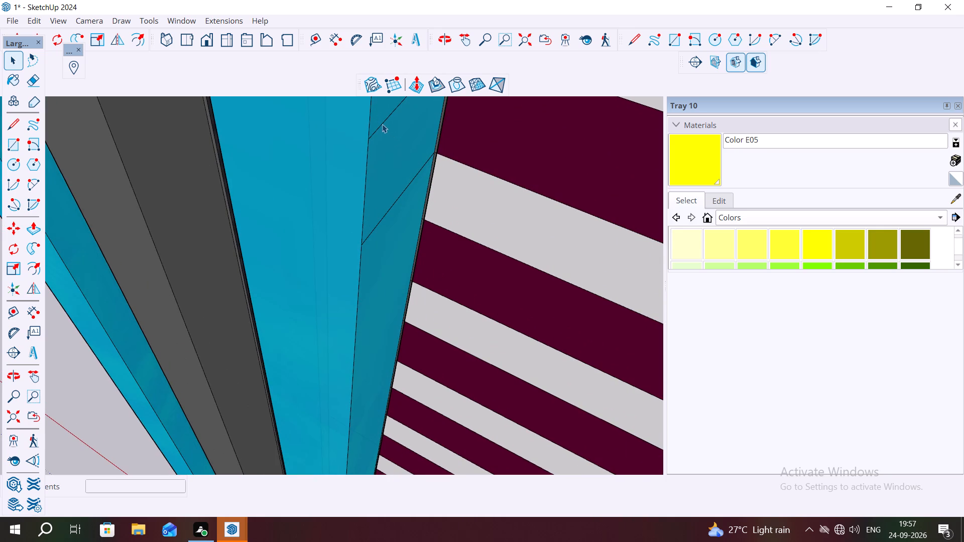
left_click(382, 124)
key("Delete")
left_click(404, 191)
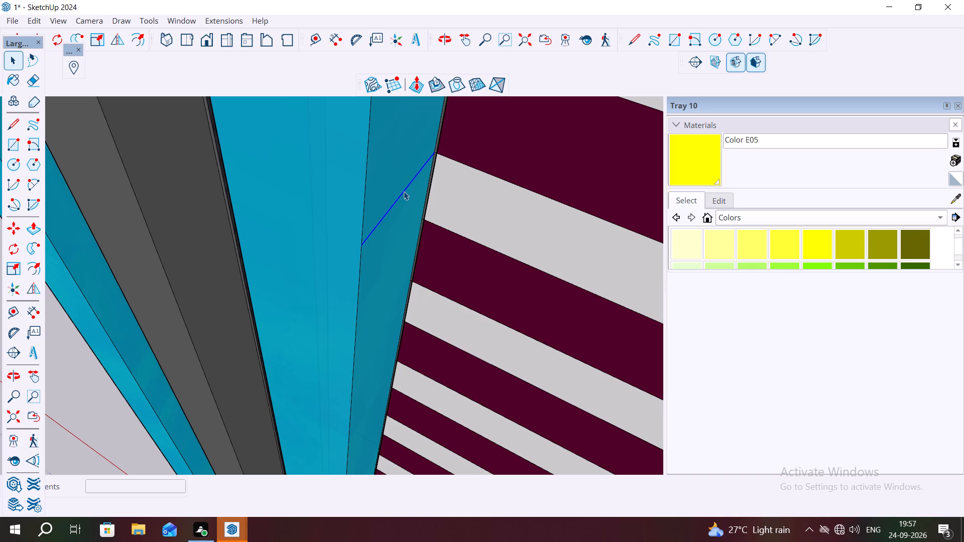
key("Delete")
Delete the next three cross lines on the blue slat's side face, alongside the upper stripes of the balcony band.
scroll(410, 212, "down", 13)
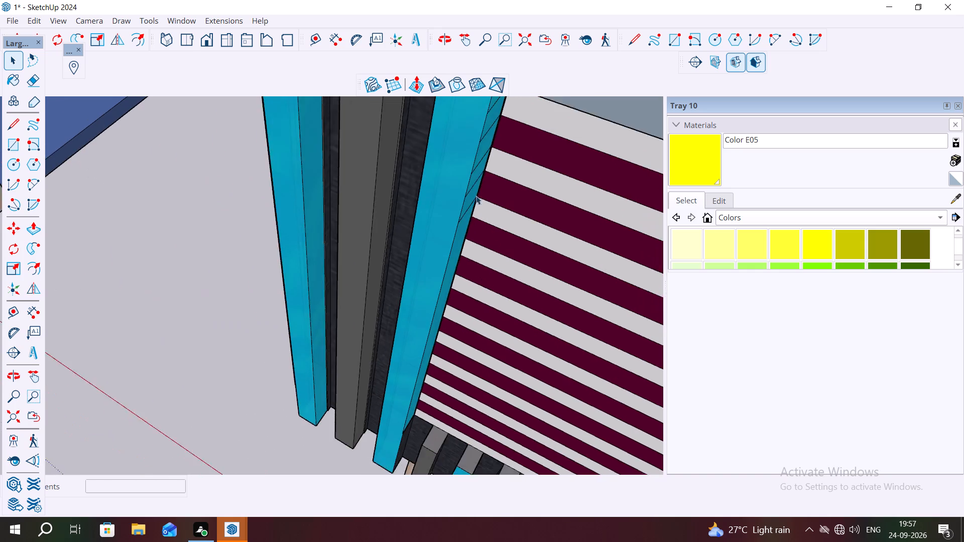
scroll(476, 187, "up", 3)
middle_click_drag(476, 180, 399, 146)
scroll(459, 161, "up", 9)
middle_click_drag(461, 162, 396, 142)
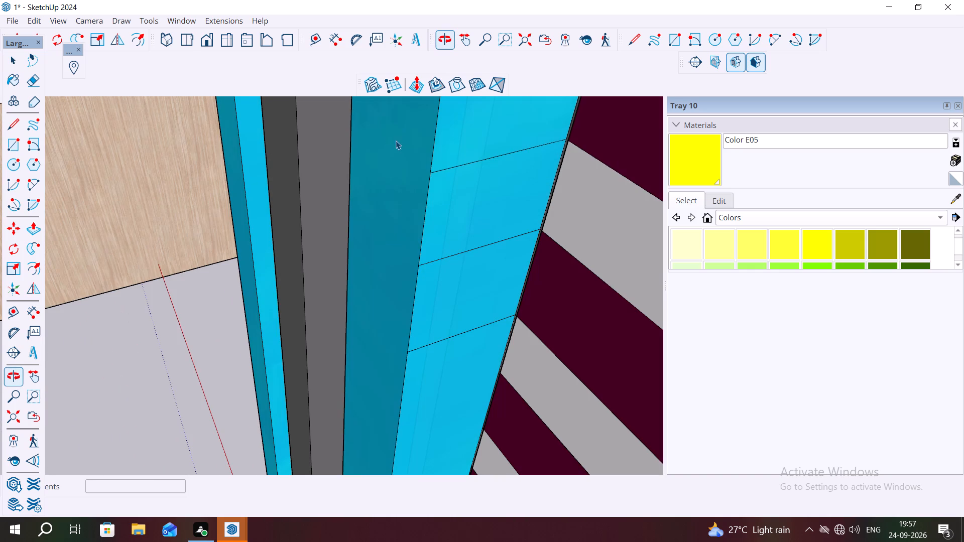
left_click(466, 163)
key("Delete")
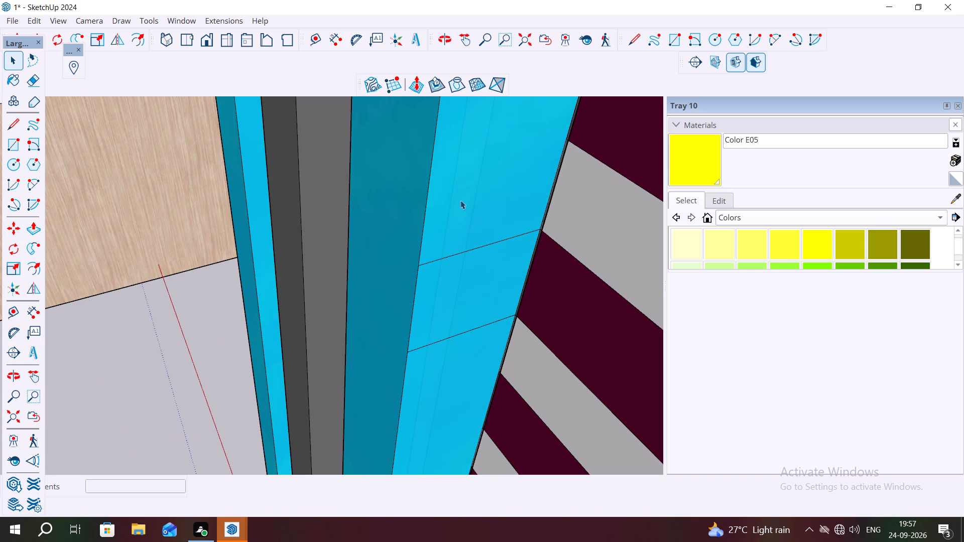
left_click(463, 253)
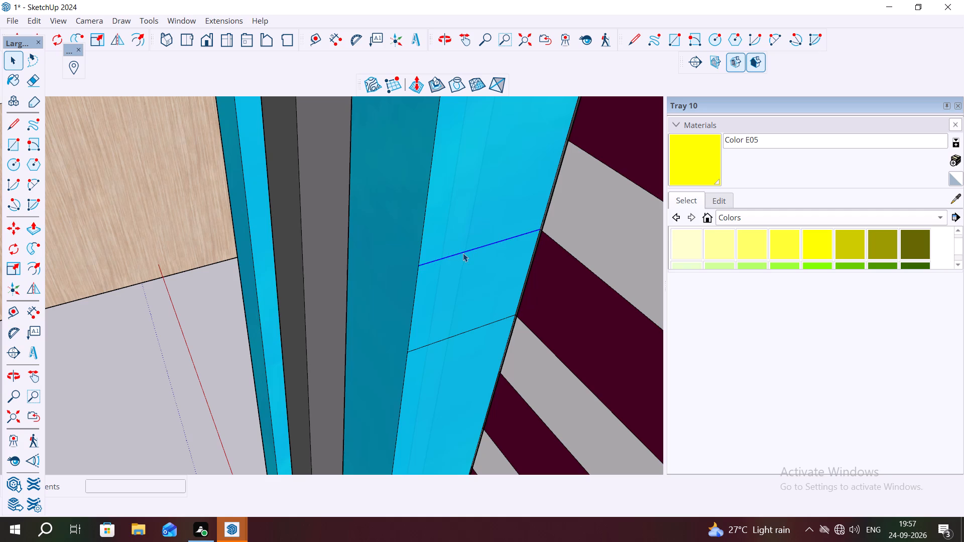
key("Delete")
left_click(474, 327)
key("Delete")
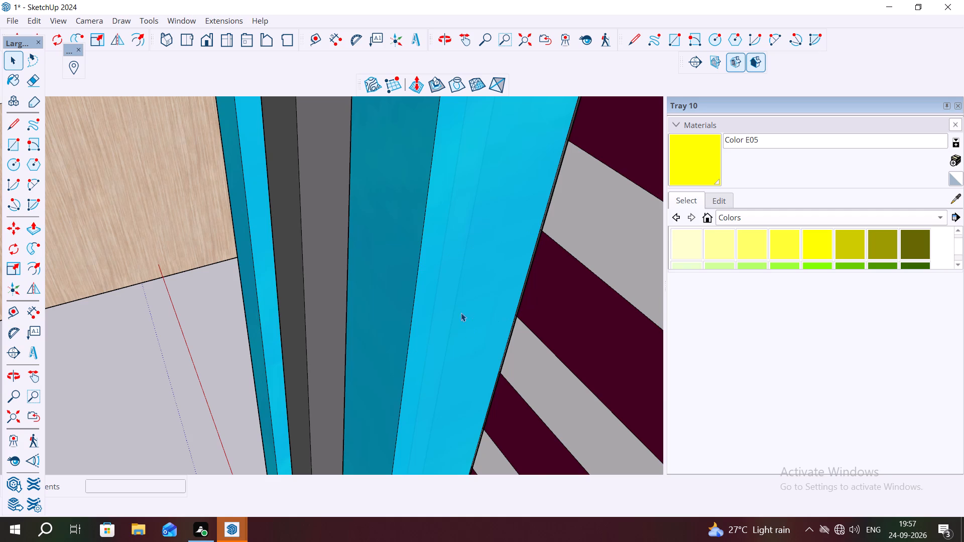
Delete the last two cross lines on the blue slat's side face, at the top edge of the striped band.
scroll(434, 318, "down", 11)
scroll(463, 200, "up", 7)
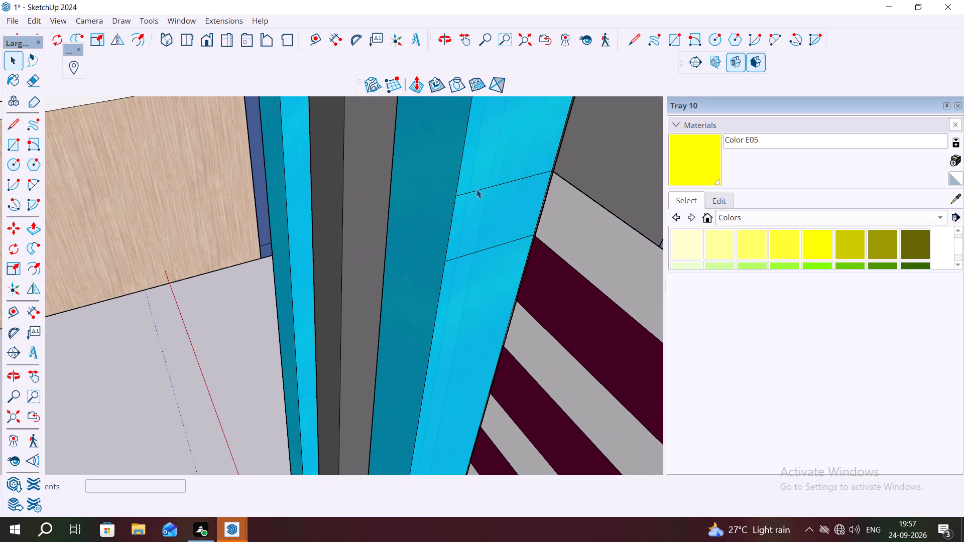
left_click(478, 189)
key("Delete")
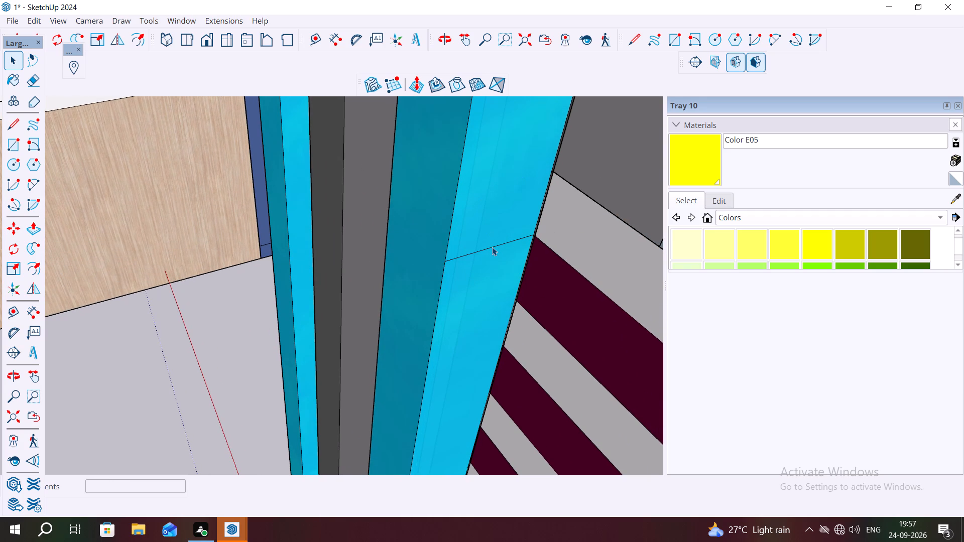
left_click(492, 247)
key("Delete")
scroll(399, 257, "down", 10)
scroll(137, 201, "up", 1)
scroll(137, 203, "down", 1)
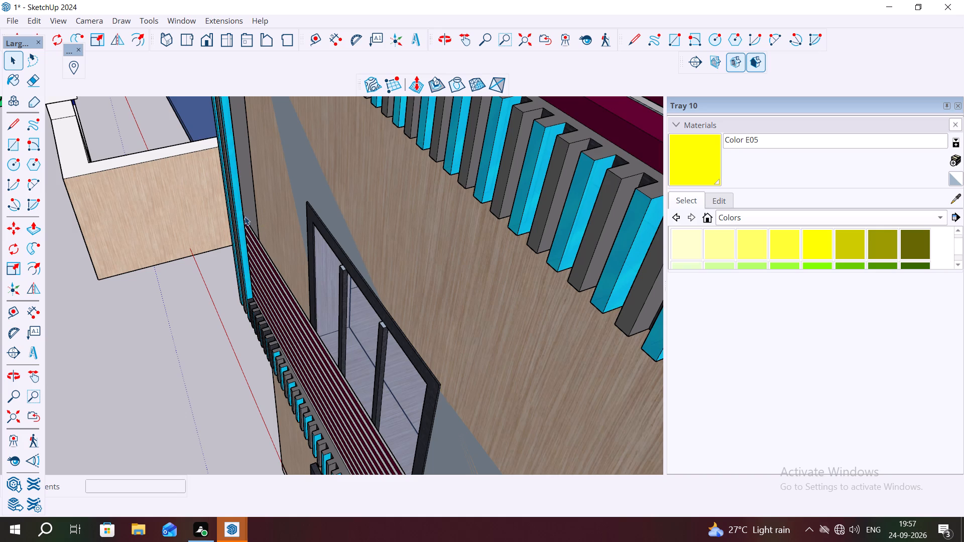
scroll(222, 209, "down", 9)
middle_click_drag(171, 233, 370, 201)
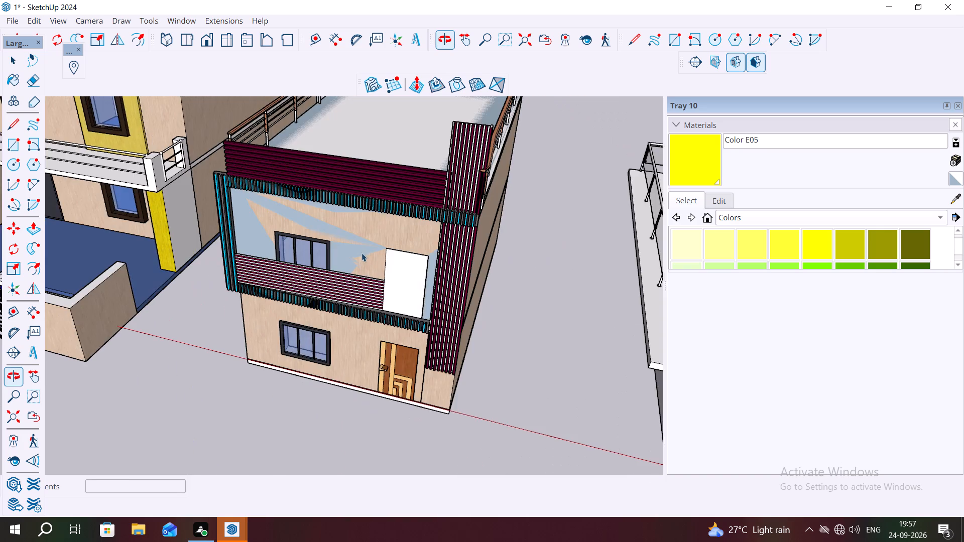
Examine the striped balcony band and white door panel on the middle house's upper floor up close.
scroll(359, 263, "up", 5)
middle_click_drag(365, 312, 467, 291)
scroll(403, 291, "up", 7)
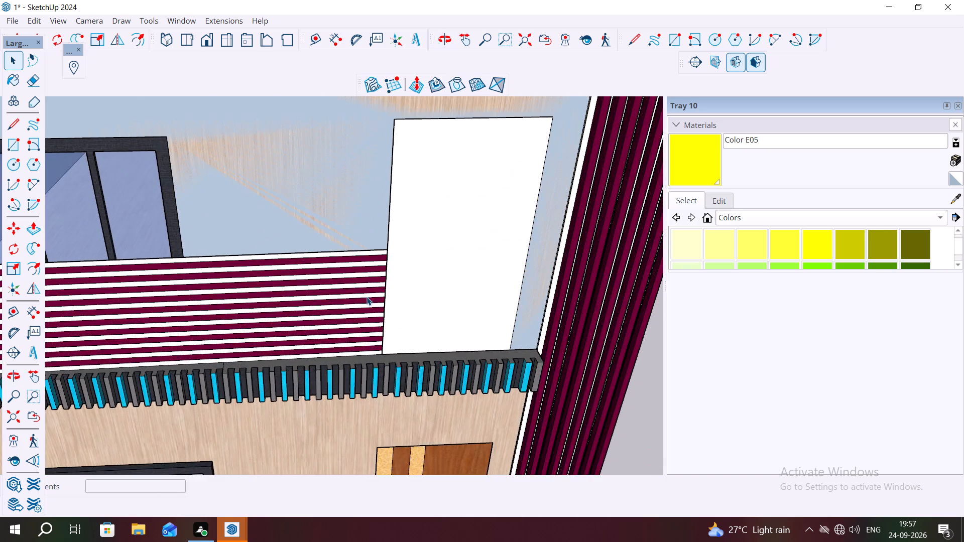
middle_click_drag(371, 292, 427, 284)
scroll(393, 286, "up", 11)
scroll(298, 274, "down", 2)
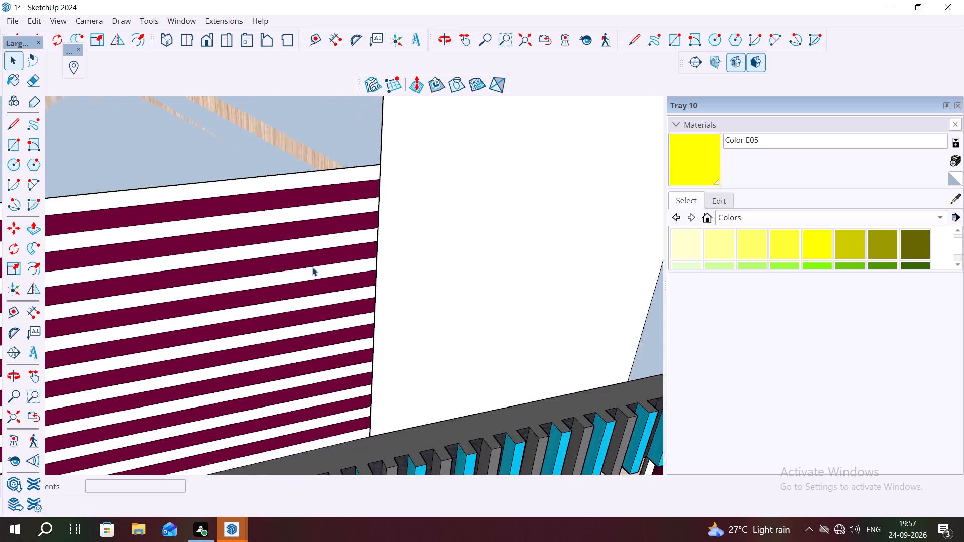
scroll(312, 267, "down", 3)
scroll(390, 241, "down", 6)
scroll(326, 231, "up", 5)
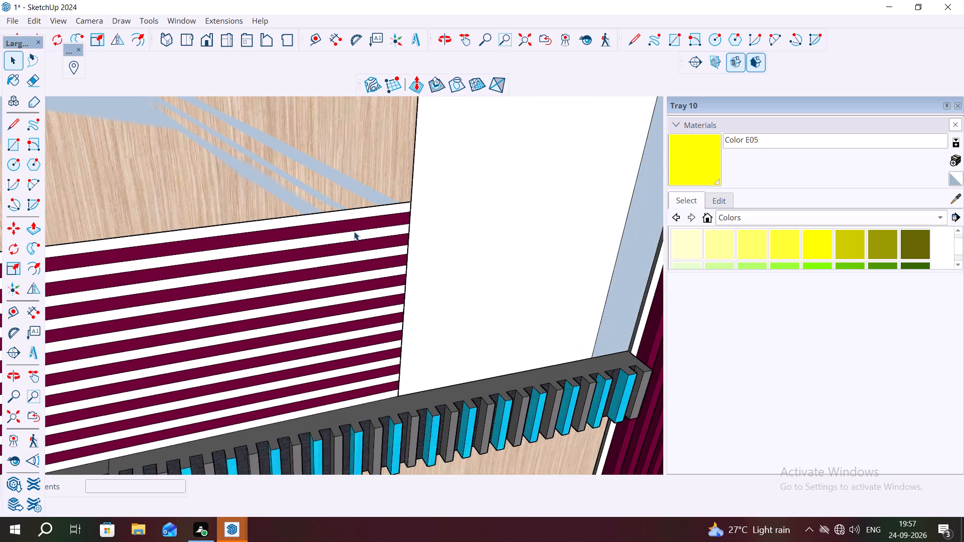
scroll(364, 228, "up", 1)
middle_click_drag(365, 228, 365, 302)
scroll(342, 261, "up", 1)
middle_click_drag(342, 261, 378, 341)
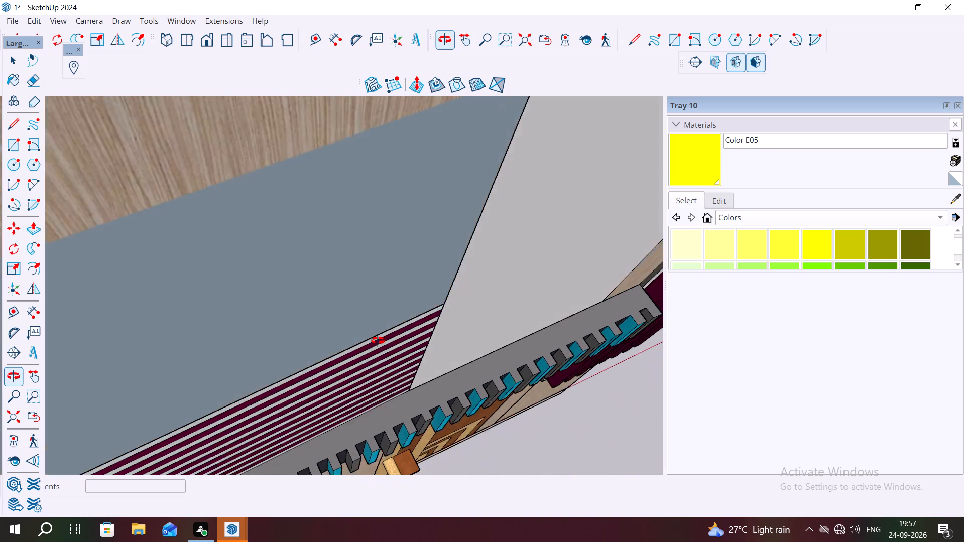
middle_click_drag(378, 341, 349, 326)
scroll(399, 228, "down", 14)
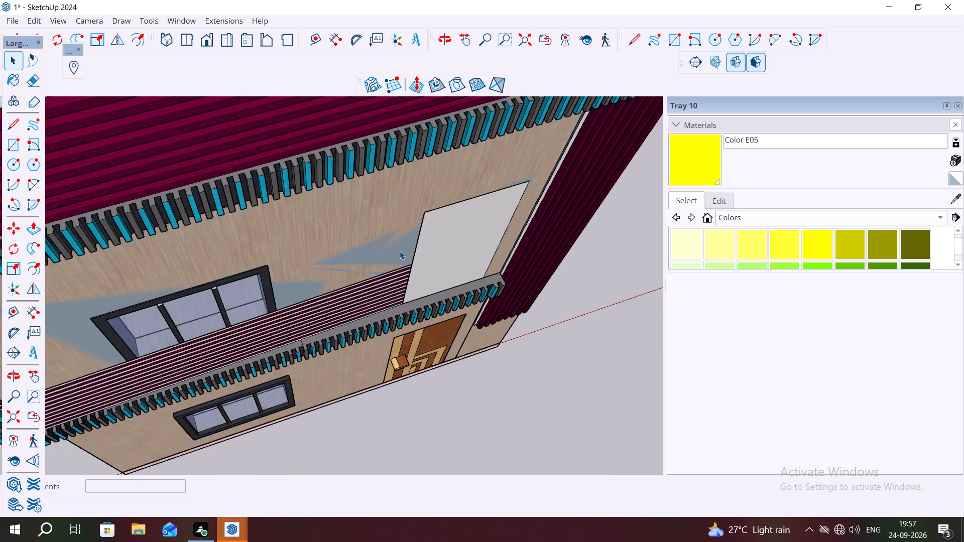
scroll(400, 251, "down", 11)
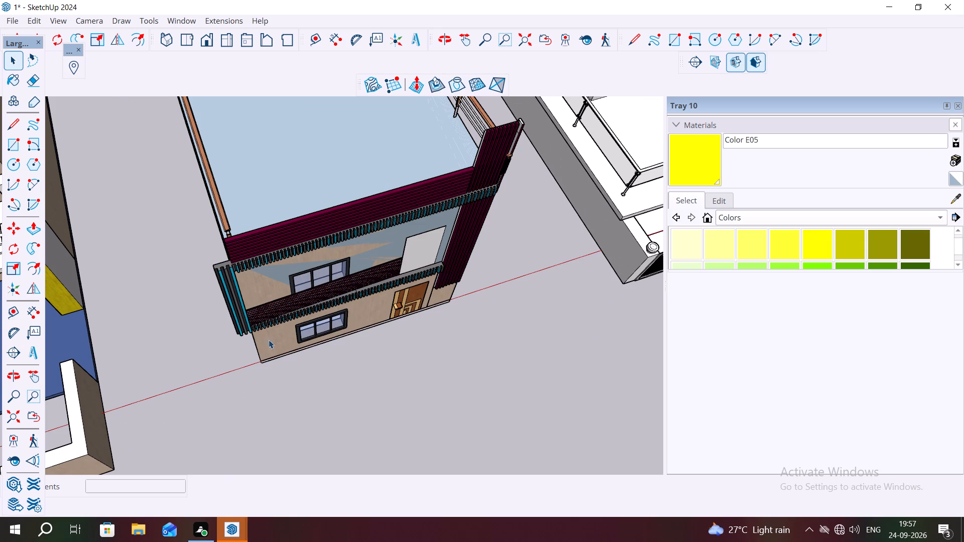
Examine the lower ends of the maroon vertical slats and the wall around the middle house's front door.
scroll(353, 275, "down", 3)
middle_click_drag(369, 319, 286, 221)
scroll(357, 347, "up", 4)
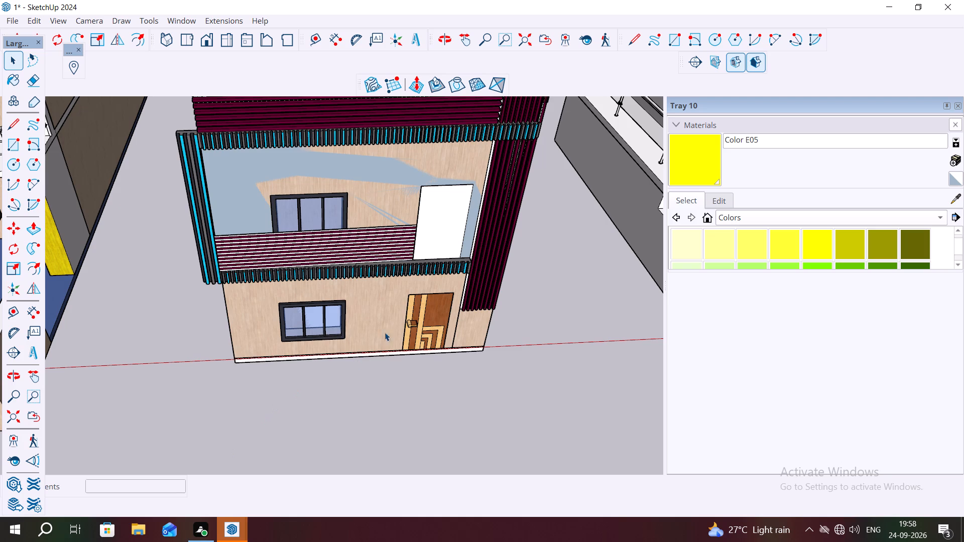
scroll(440, 308, "up", 3)
middle_click_drag(478, 313, 419, 286)
scroll(477, 328, "up", 3)
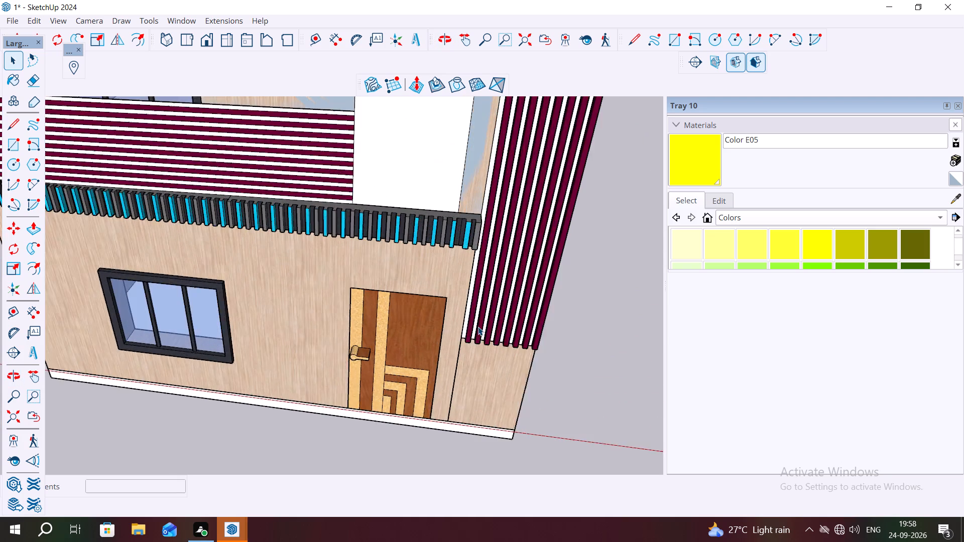
scroll(478, 327, "up", 4)
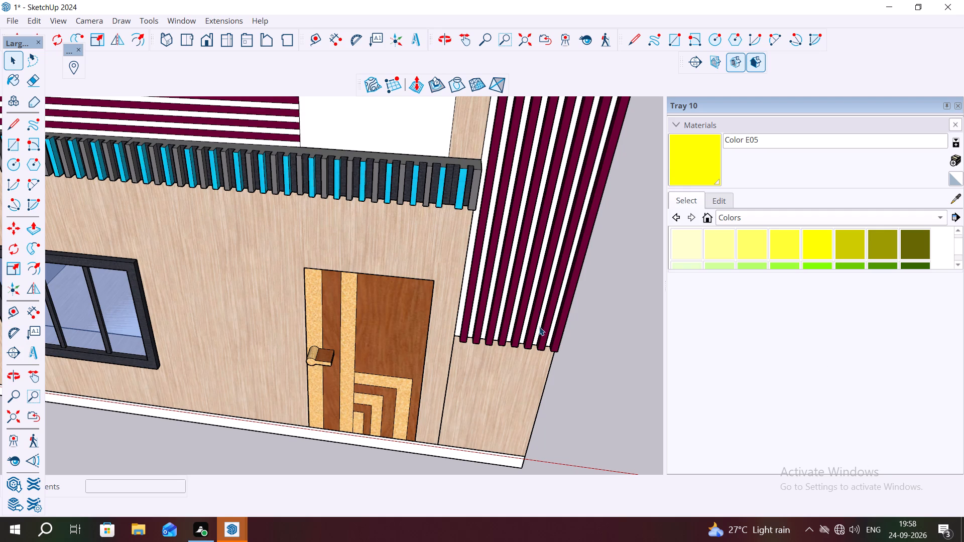
scroll(484, 327, "up", 5)
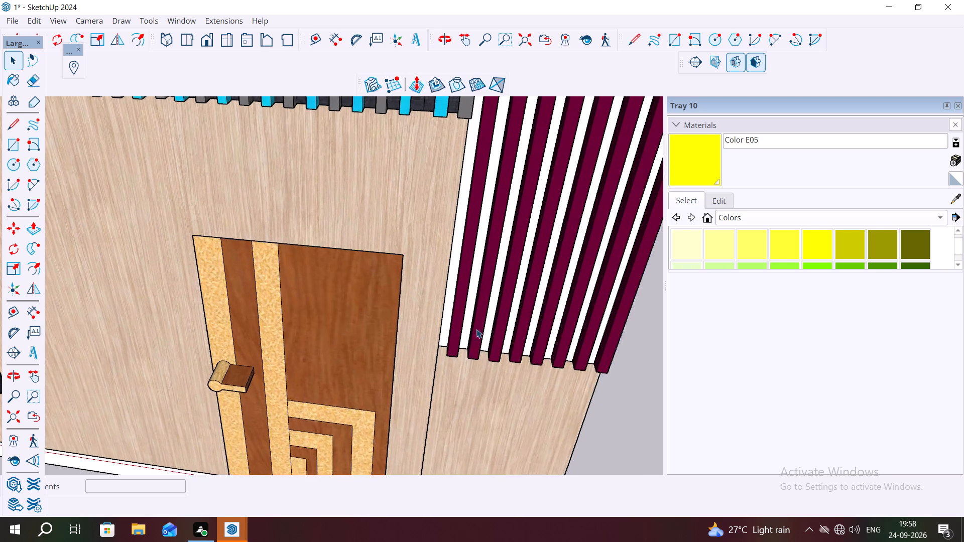
scroll(476, 329, "up", 5)
middle_click_drag(459, 341, 389, 311)
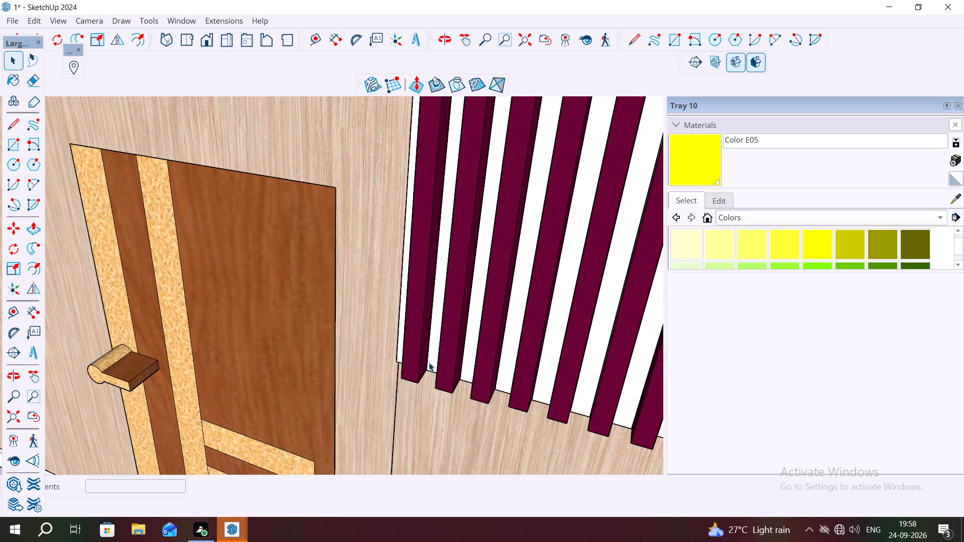
left_click(432, 364)
key("Escape")
left_click(417, 407)
scroll(418, 404, "down", 2)
scroll(449, 407, "up", 1)
scroll(490, 397, "down", 6)
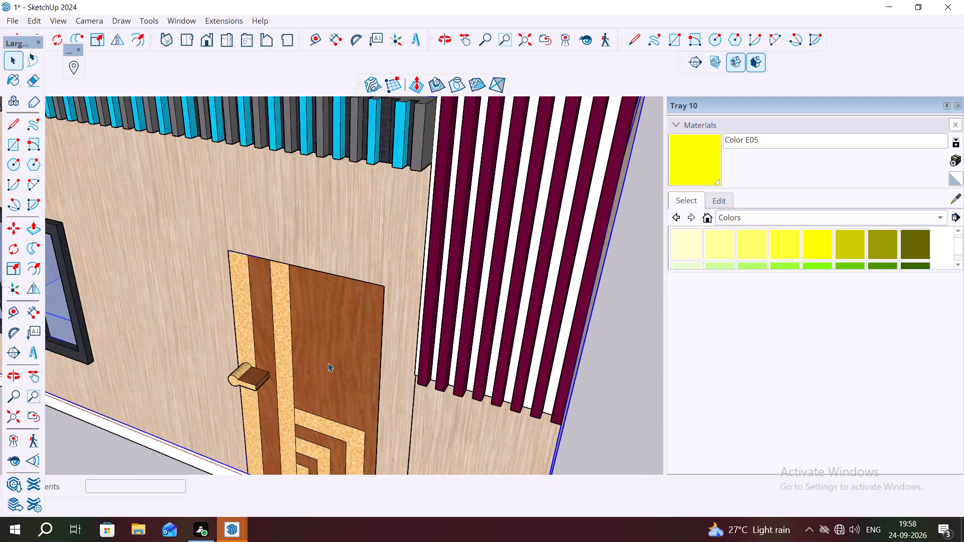
scroll(323, 361, "down", 6)
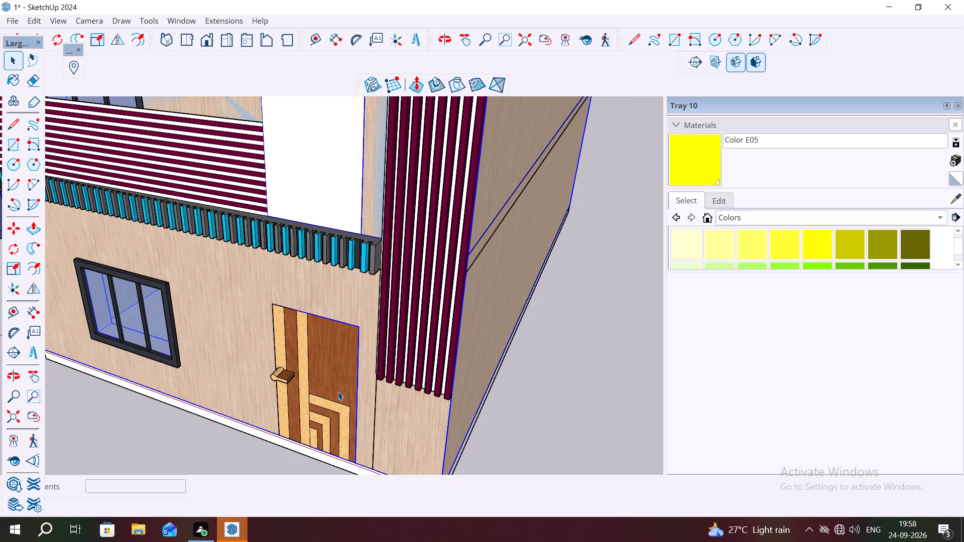
left_click(549, 370)
key("Escape")
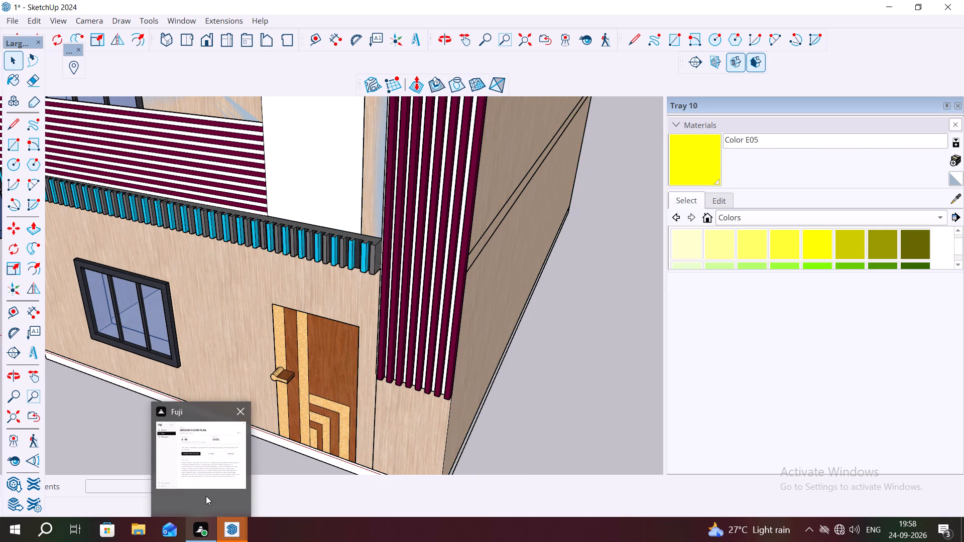
Review the middle house's side wall and the curved inlay on the neighbouring white house's ground-floor door.
scroll(398, 297, "up", 4)
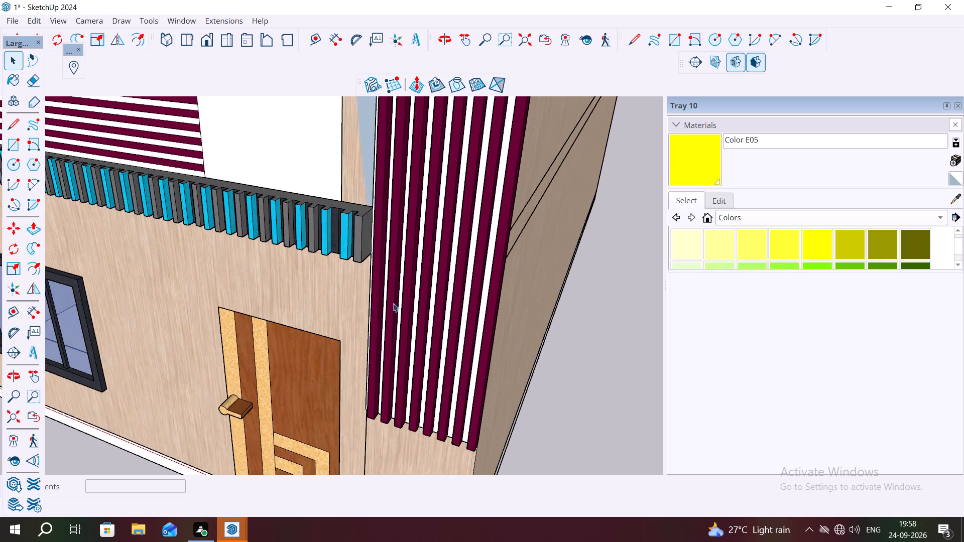
scroll(393, 303, "up", 2)
middle_click_drag(389, 290, 720, 252)
scroll(369, 314, "down", 12)
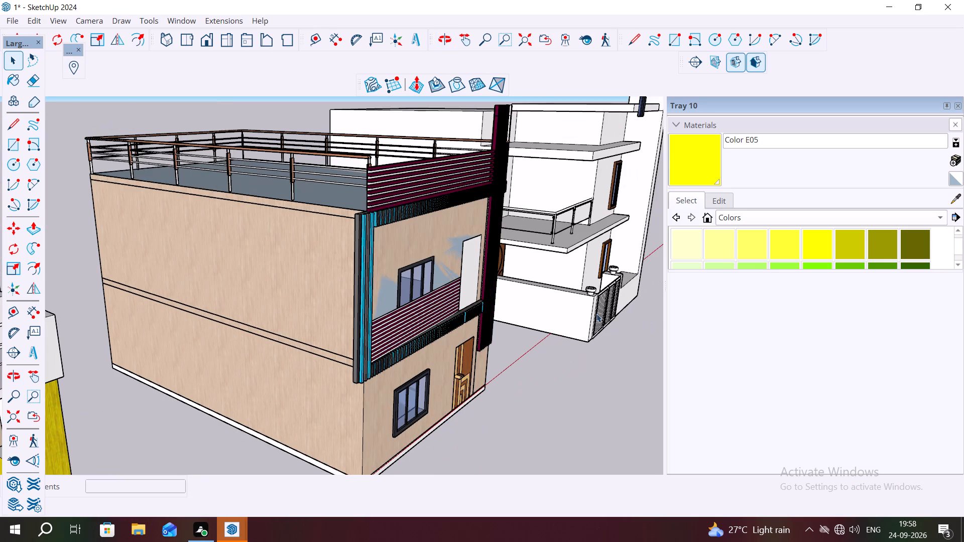
middle_click_drag(618, 302, 374, 331)
scroll(599, 356, "up", 2)
scroll(537, 408, "up", 1)
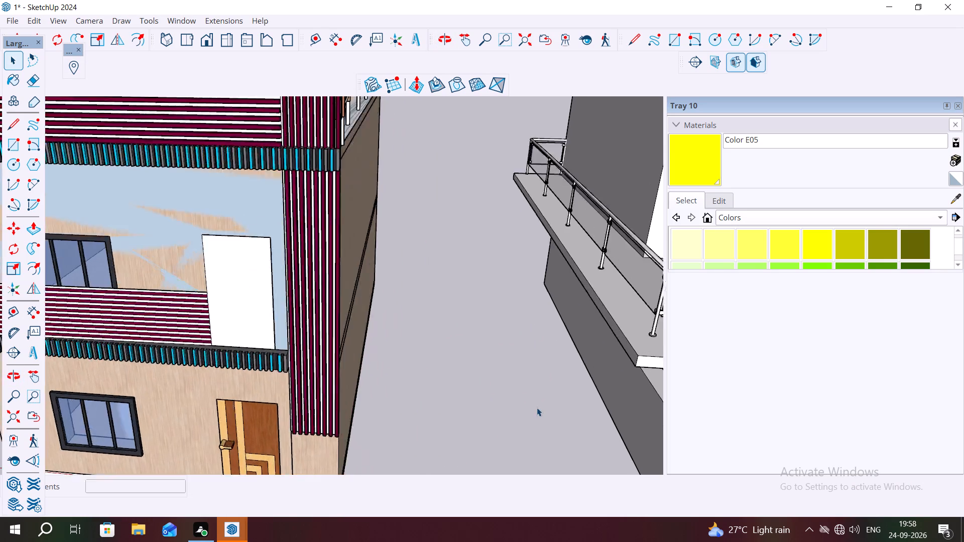
scroll(537, 408, "down", 6)
scroll(518, 318, "down", 2)
scroll(590, 384, "up", 11)
scroll(563, 341, "up", 2)
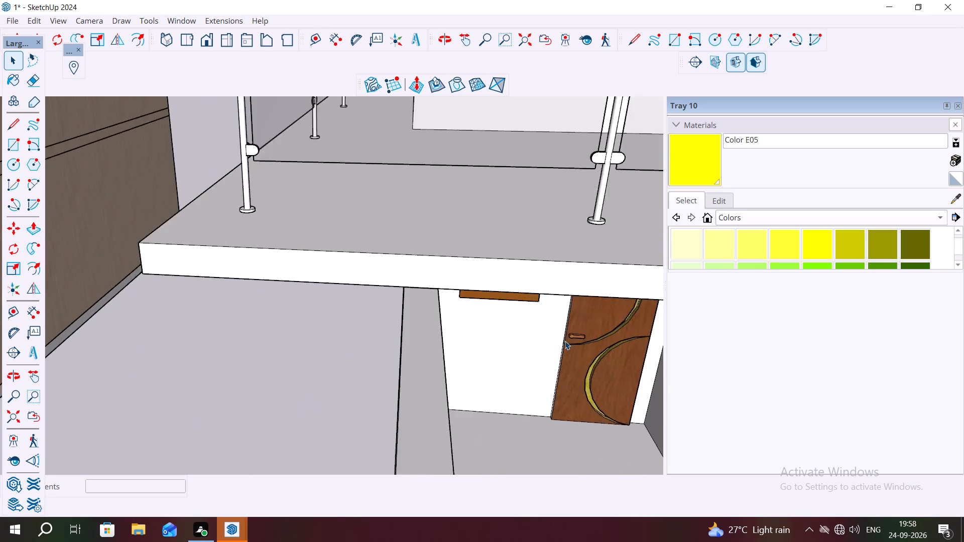
scroll(565, 341, "up", 12)
scroll(536, 385, "up", 3)
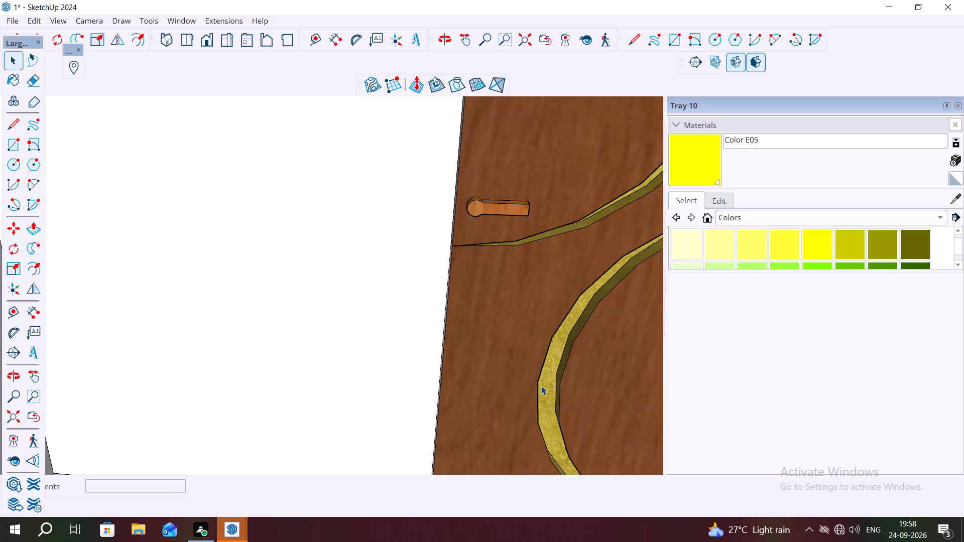
scroll(541, 386, "up", 2)
middle_click_drag(541, 386, 593, 439)
scroll(540, 266, "up", 4)
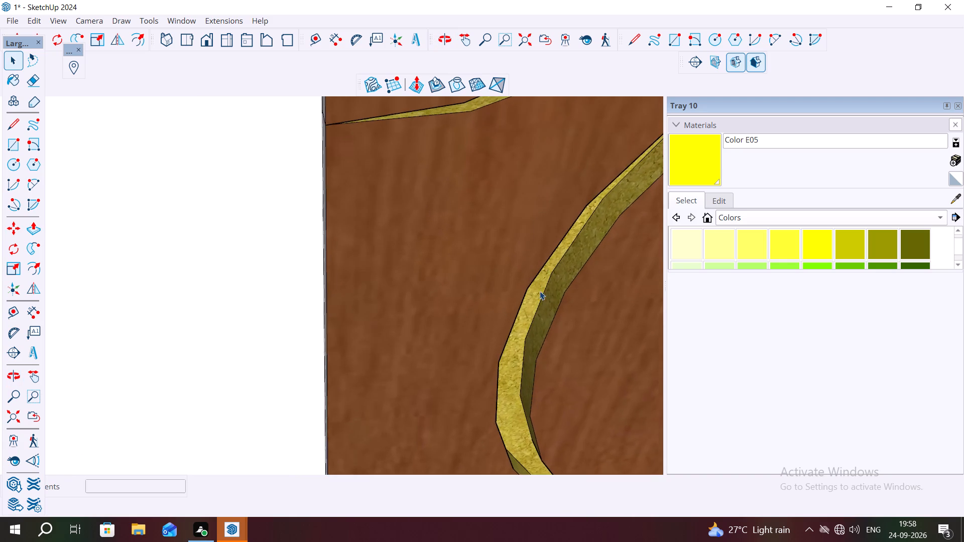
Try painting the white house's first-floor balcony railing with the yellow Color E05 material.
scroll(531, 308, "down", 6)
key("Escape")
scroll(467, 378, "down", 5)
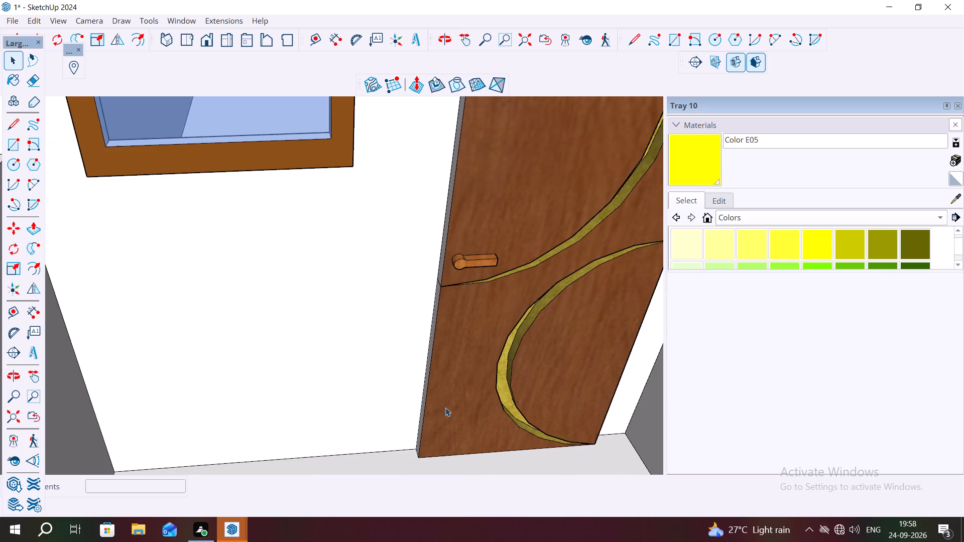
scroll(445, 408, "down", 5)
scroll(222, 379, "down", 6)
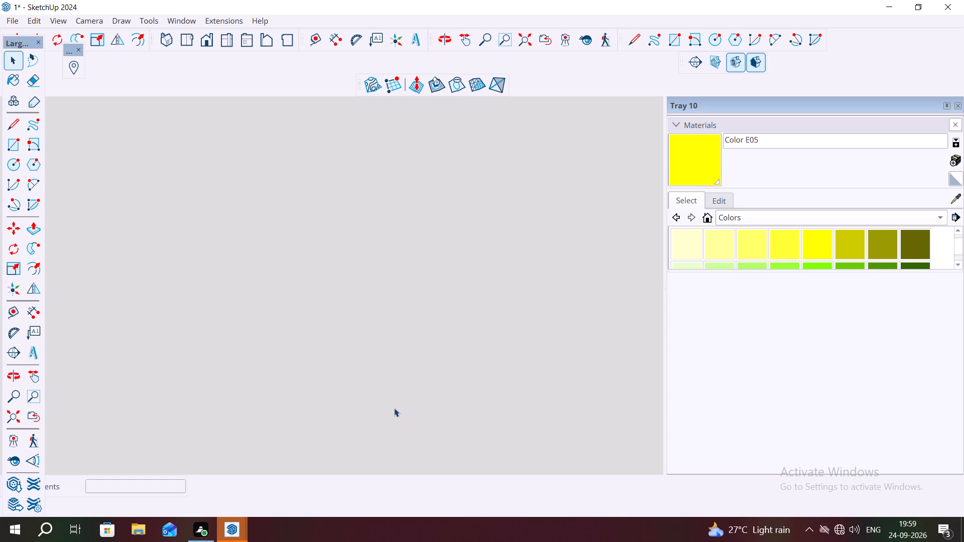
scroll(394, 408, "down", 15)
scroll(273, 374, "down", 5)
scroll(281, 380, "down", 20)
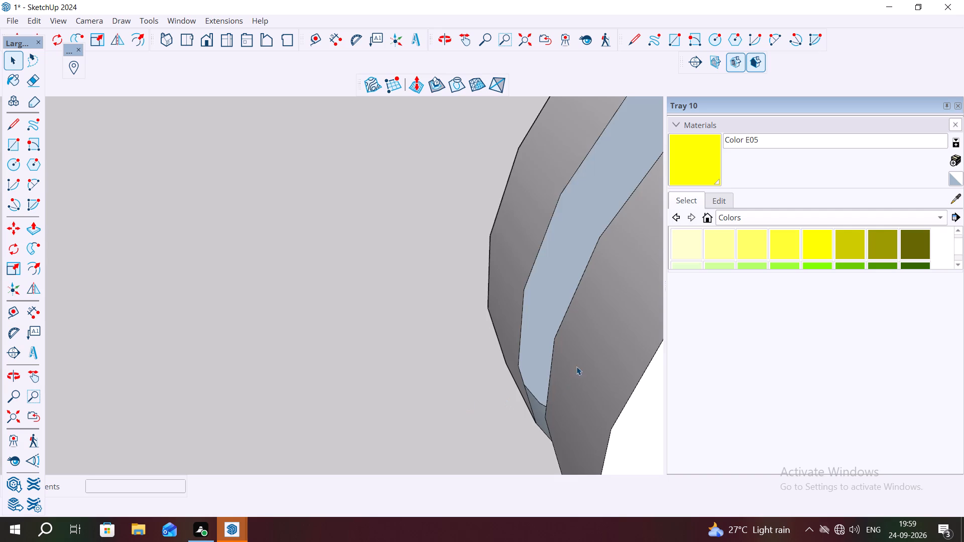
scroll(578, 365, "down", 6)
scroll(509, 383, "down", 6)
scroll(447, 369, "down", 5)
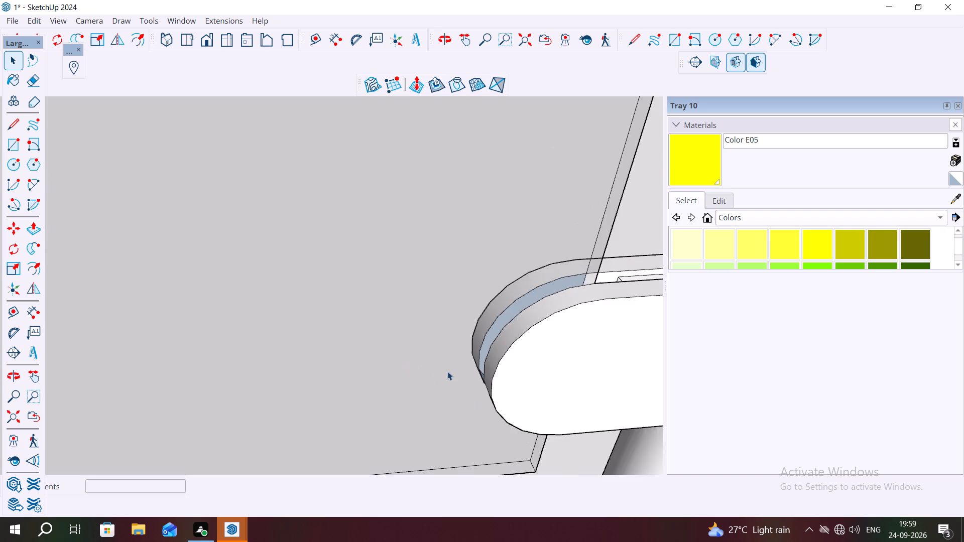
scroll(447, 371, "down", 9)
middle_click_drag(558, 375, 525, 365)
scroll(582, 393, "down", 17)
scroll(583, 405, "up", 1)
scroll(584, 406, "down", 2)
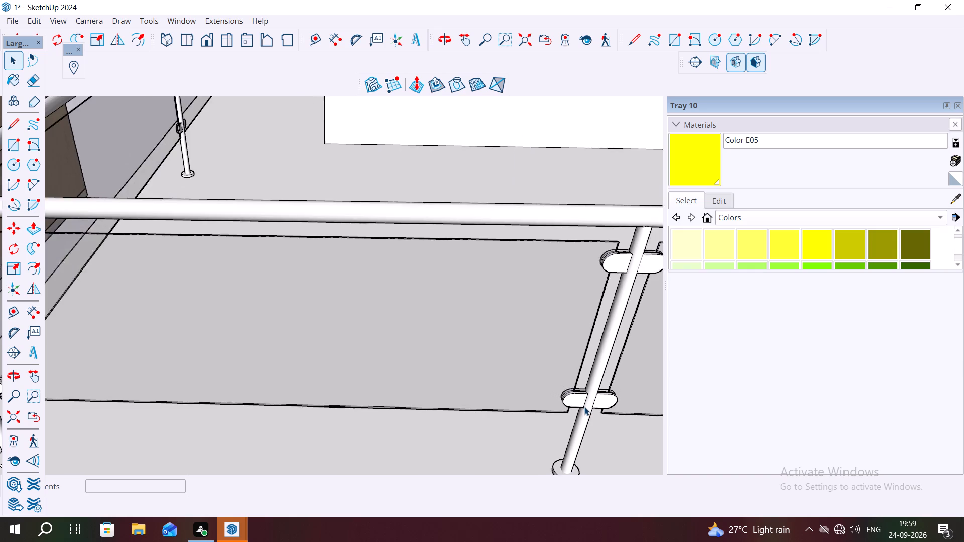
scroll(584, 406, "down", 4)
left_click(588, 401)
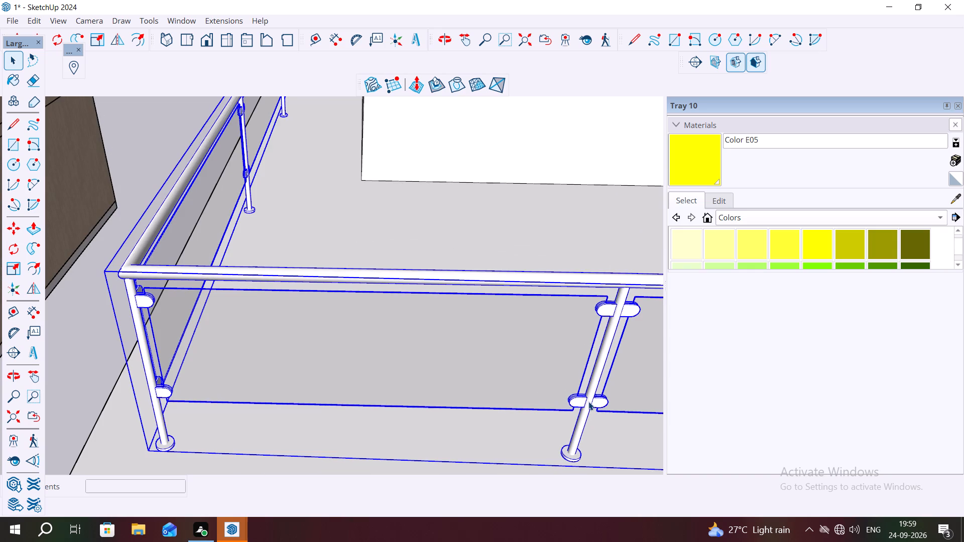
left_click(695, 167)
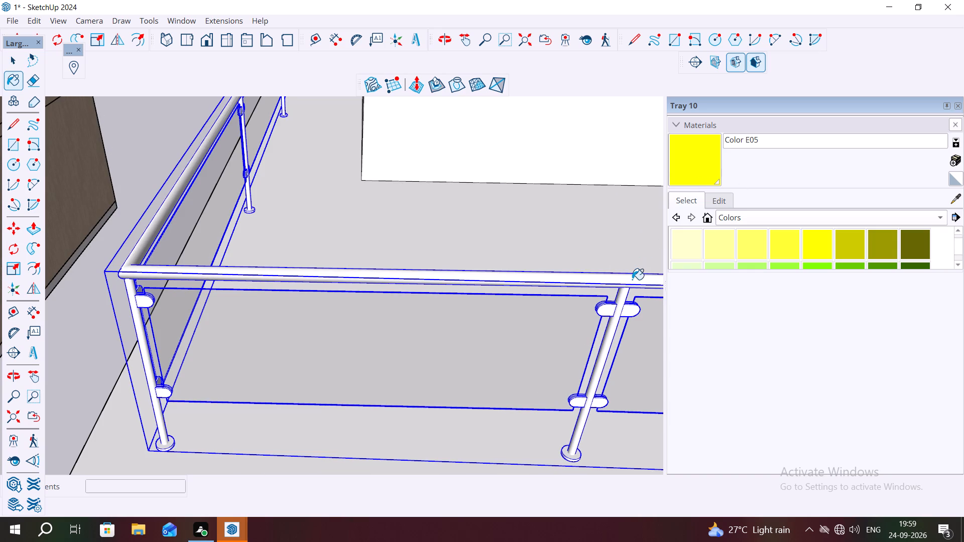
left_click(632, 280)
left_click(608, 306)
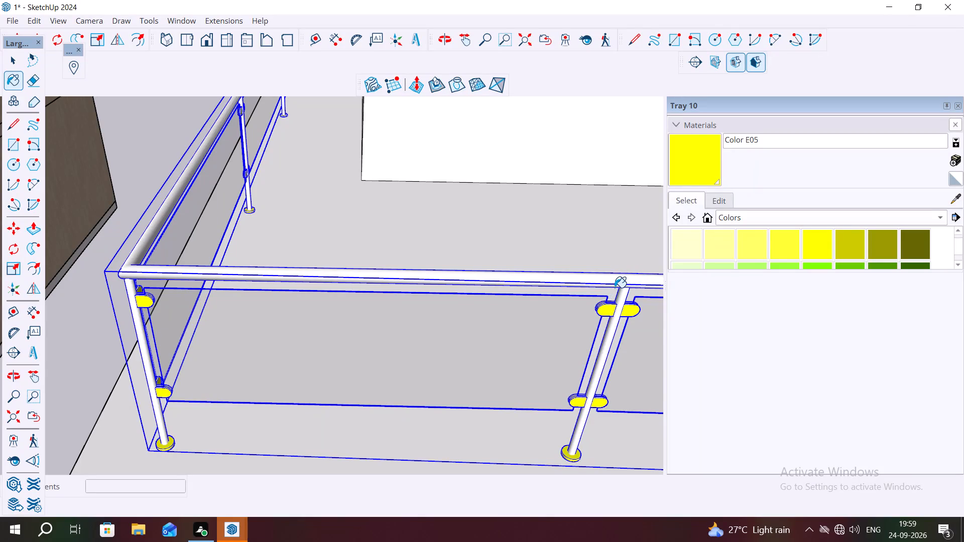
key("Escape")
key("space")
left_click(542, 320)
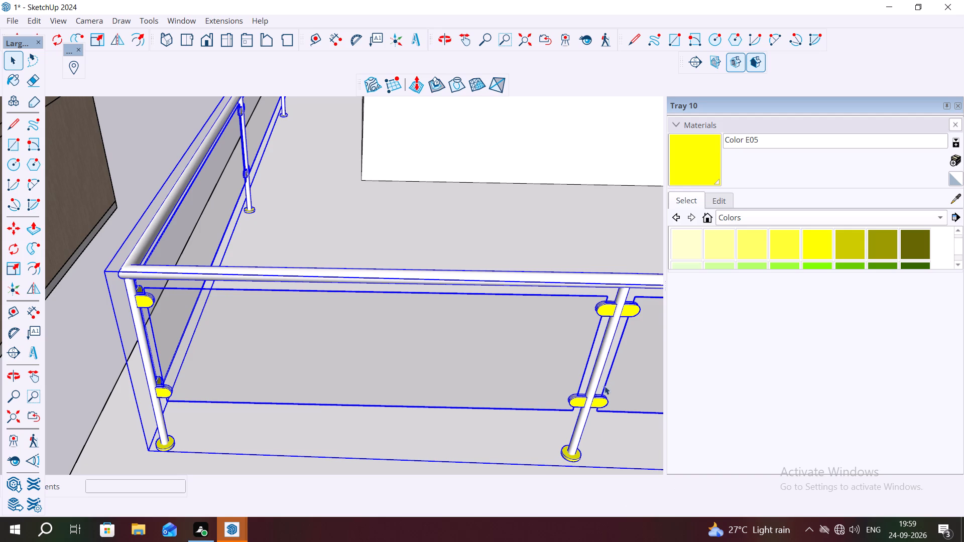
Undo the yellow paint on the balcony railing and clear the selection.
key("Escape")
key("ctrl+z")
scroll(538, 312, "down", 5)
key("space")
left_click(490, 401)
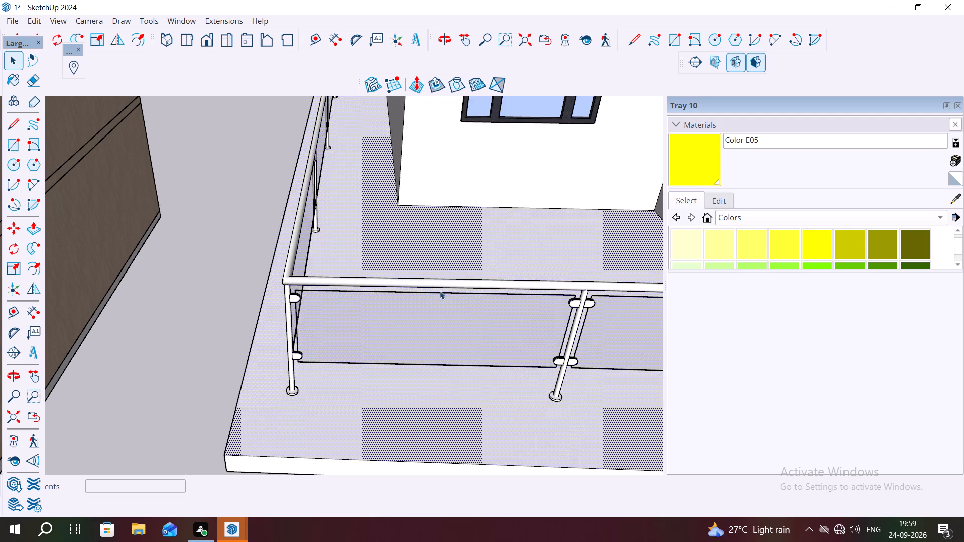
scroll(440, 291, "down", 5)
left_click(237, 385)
Examine the white house's first-floor balcony railing and how its front run meets the side wall.
scroll(395, 334, "down", 7)
scroll(472, 242, "up", 1)
scroll(472, 242, "down", 1)
middle_click(565, 227)
scroll(566, 275, "up", 5)
middle_click_drag(571, 276, 579, 248)
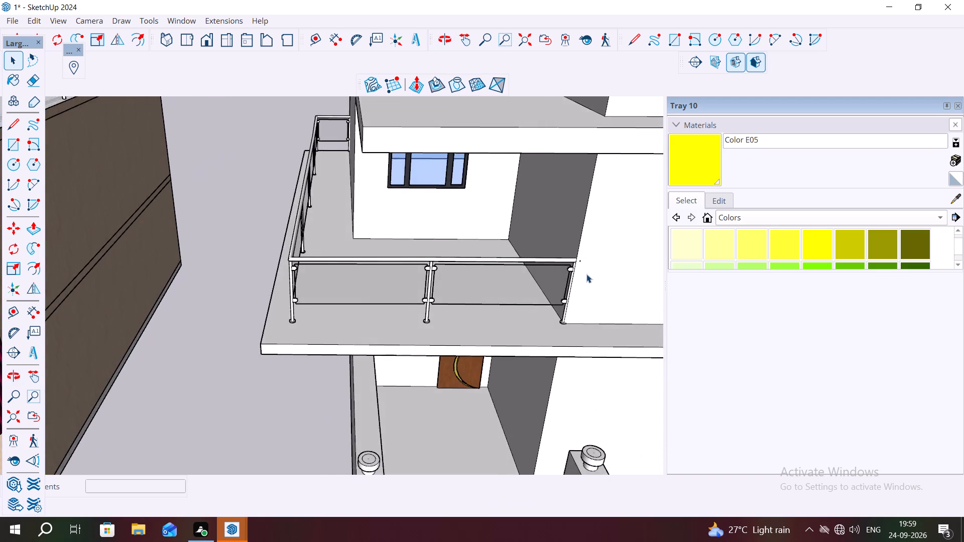
scroll(591, 274, "up", 17)
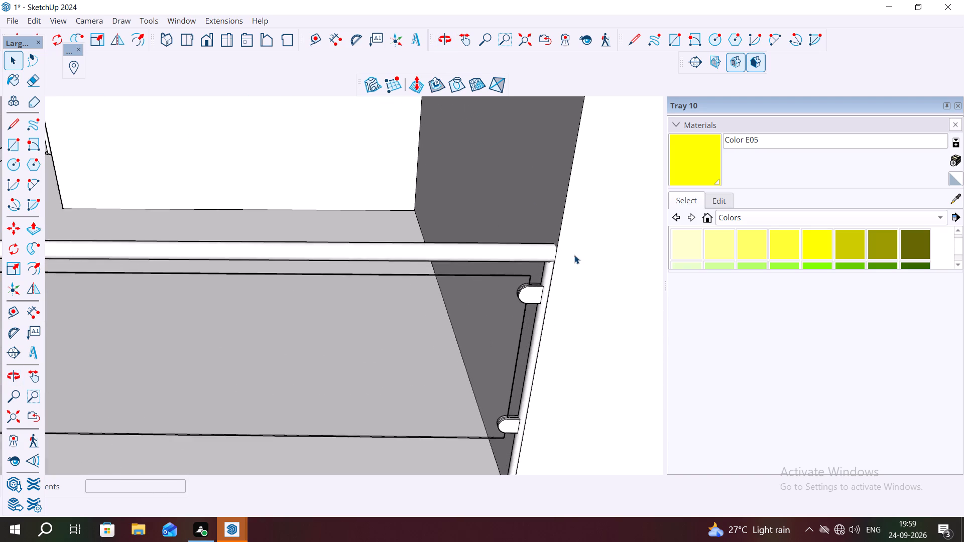
scroll(574, 255, "up", 6)
scroll(500, 282, "down", 12)
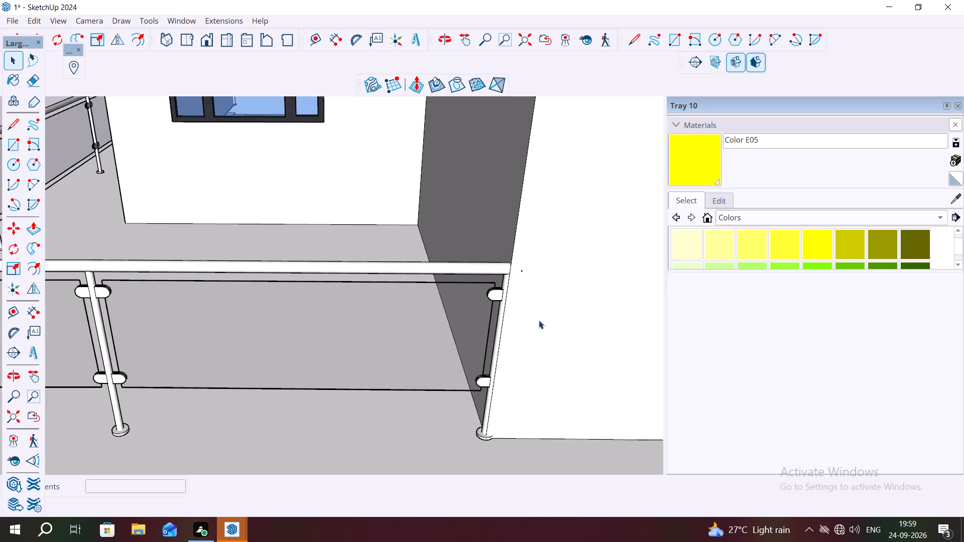
scroll(539, 320, "down", 14)
Review the white house's front from several distances, including its balcony, ground-floor entrance and gate, alongside the middle house.
middle_click_drag(231, 295, 352, 283)
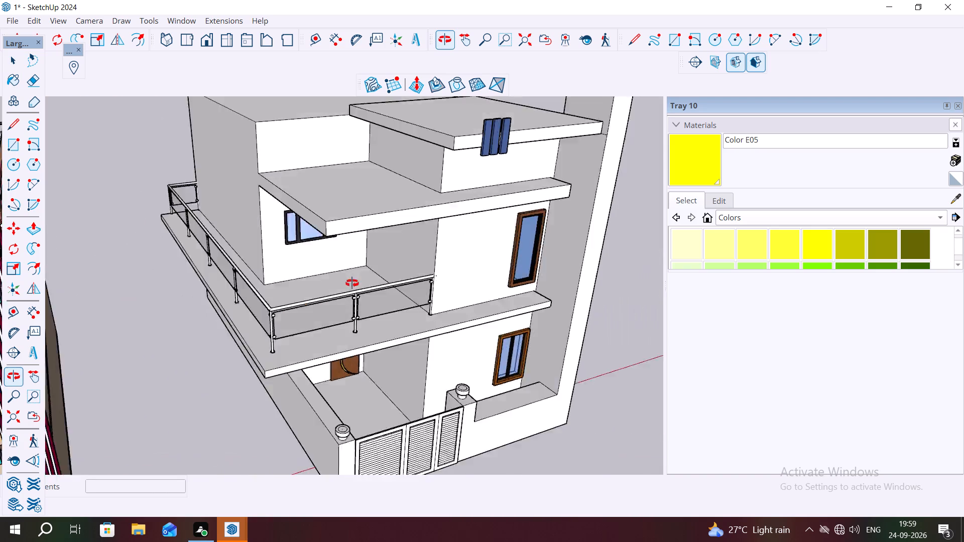
middle_click_drag(352, 283, 451, 241)
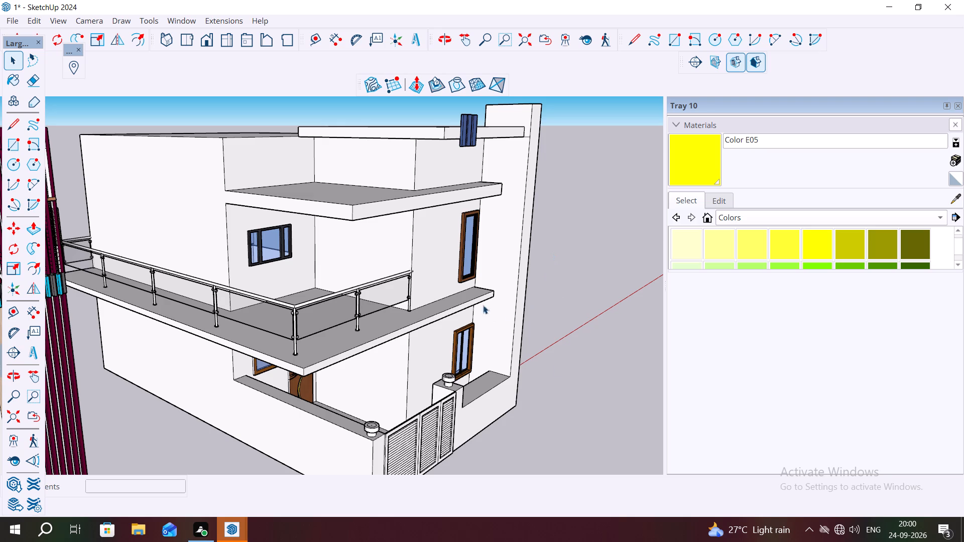
scroll(353, 210, "up", 5)
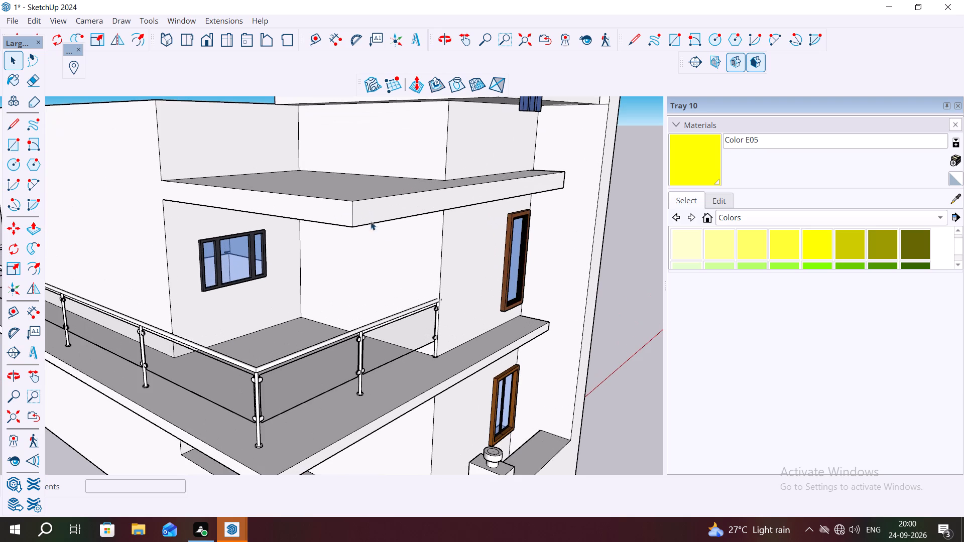
scroll(435, 248, "down", 11)
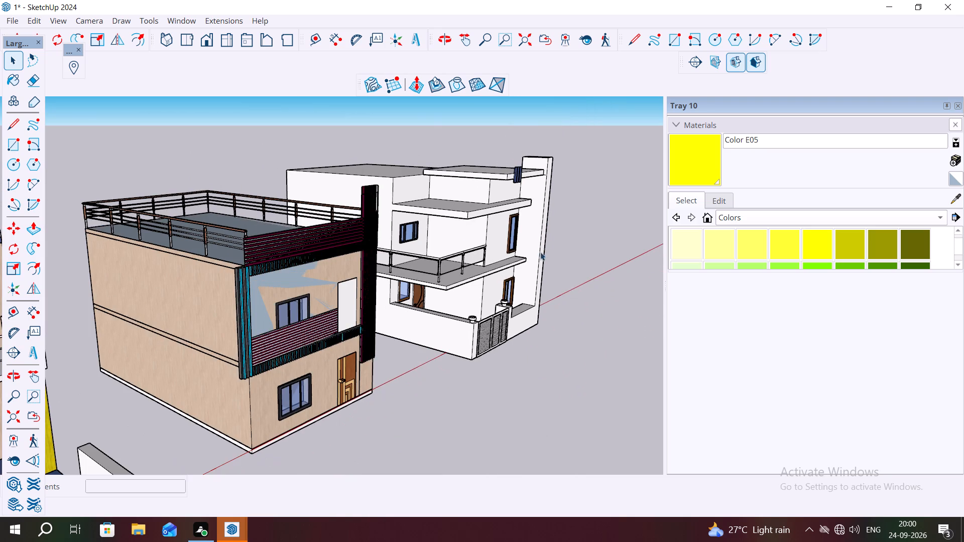
scroll(439, 305, "up", 3)
scroll(351, 295, "up", 1)
scroll(403, 292, "up", 2)
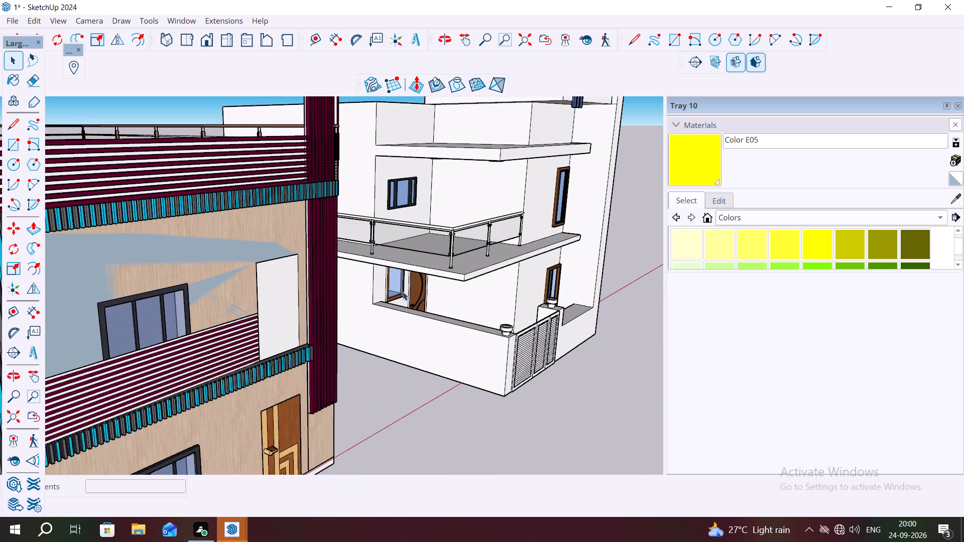
scroll(403, 292, "up", 1)
scroll(305, 322, "up", 2)
scroll(381, 292, "up", 3)
scroll(257, 313, "down", 2)
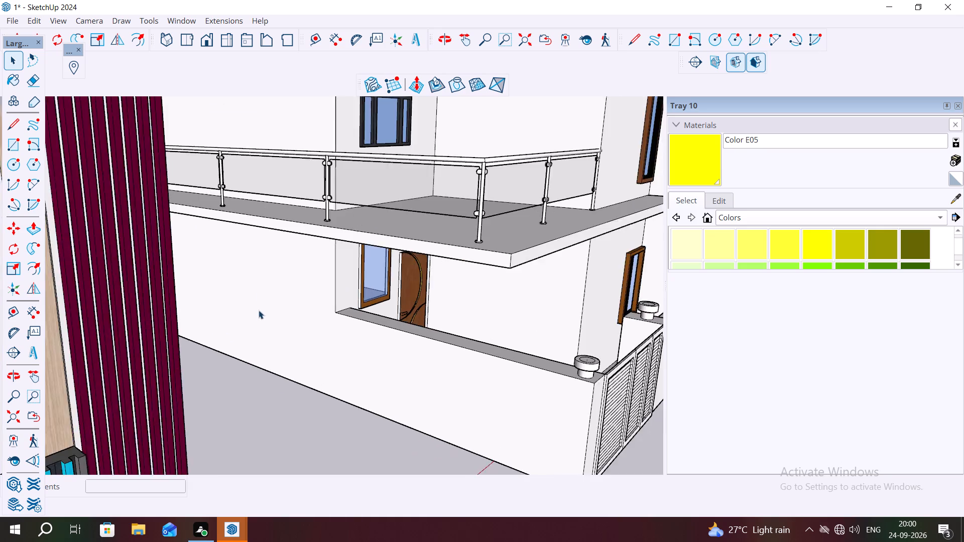
scroll(259, 310, "down", 5)
scroll(267, 259, "up", 1)
scroll(272, 262, "down", 11)
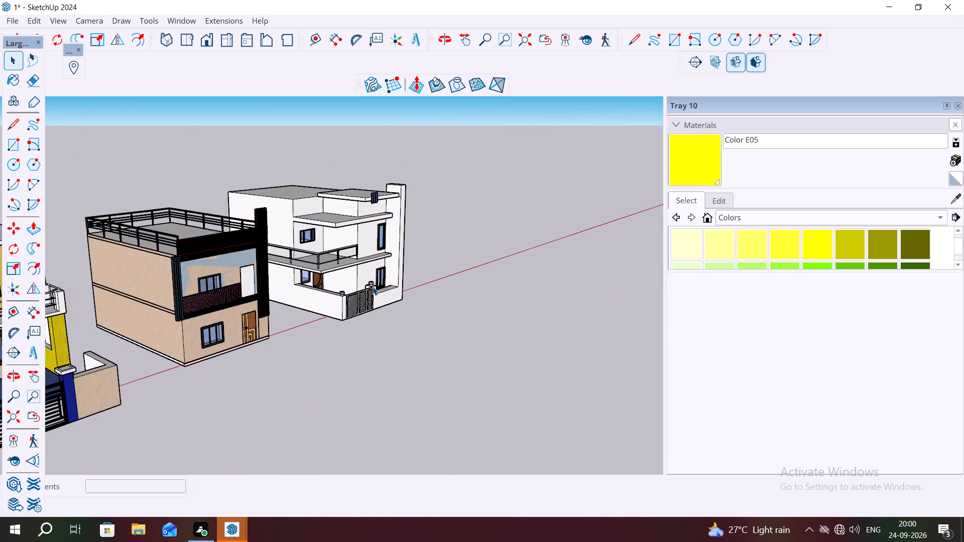
middle_click_drag(374, 287, 371, 326)
scroll(395, 287, "up", 6)
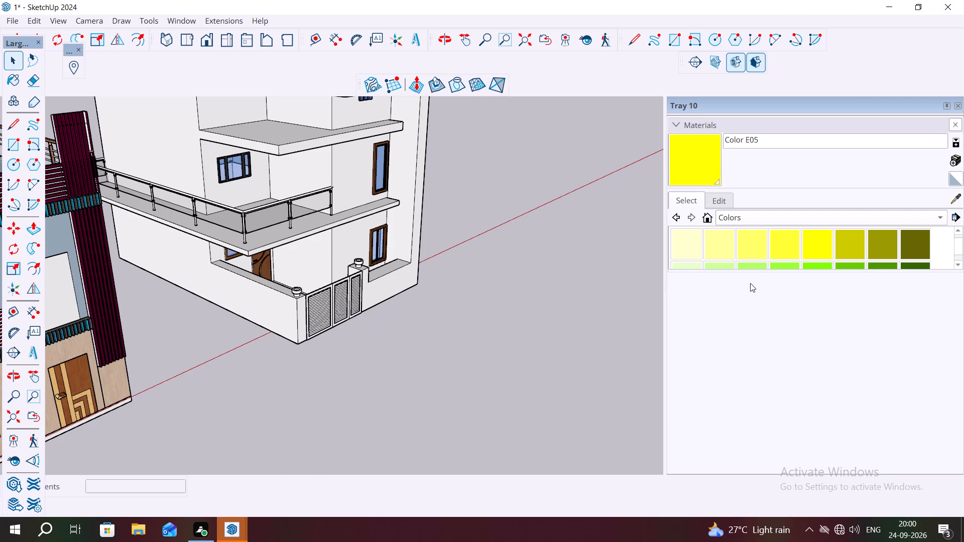
Close the Materials browser and Tray 10 to free the modelling area.
left_click(502, 285)
left_click(954, 120)
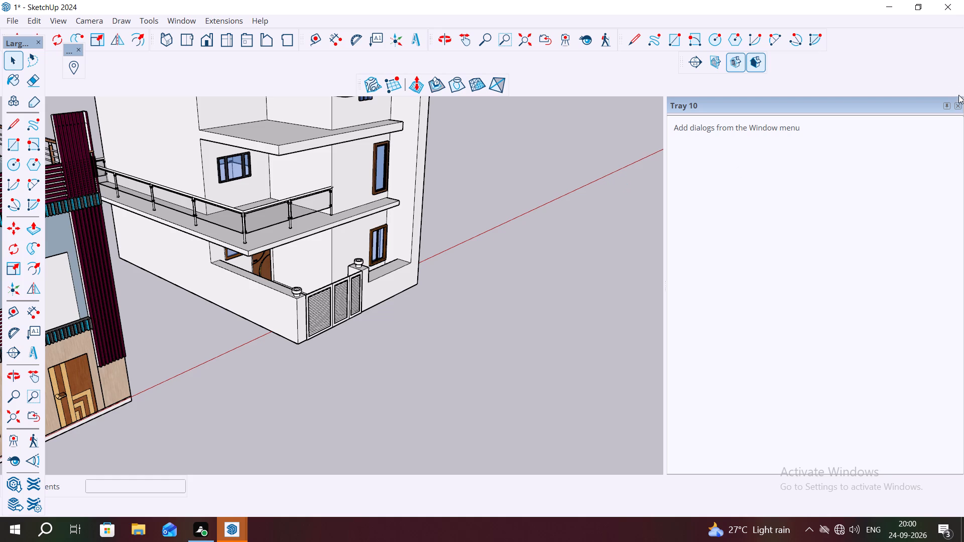
left_click(958, 106)
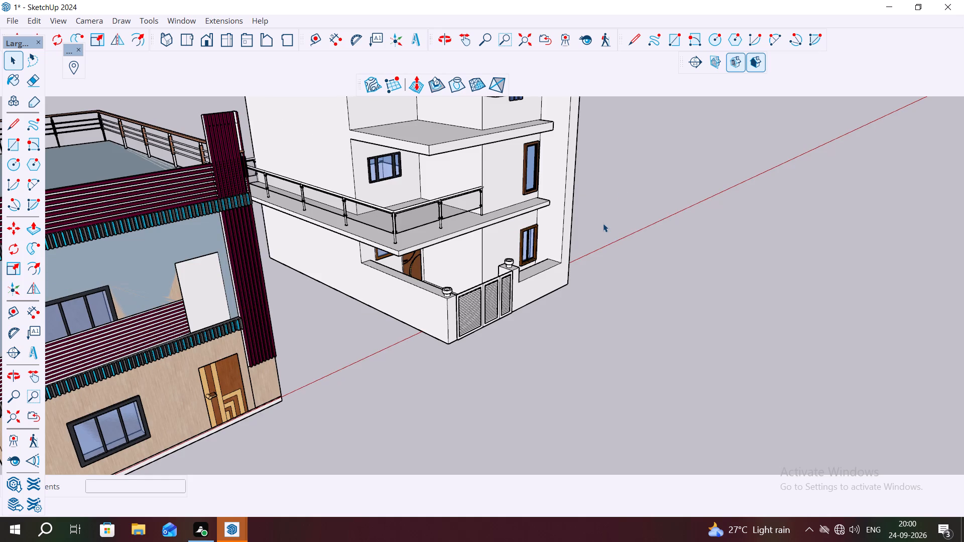
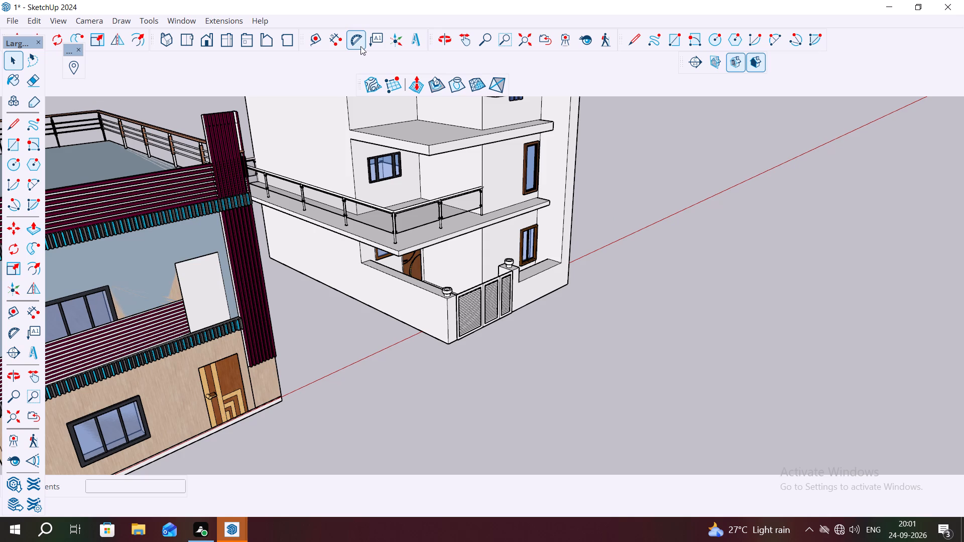
Review the three houses, and examine the middle house's ground-floor front and the cyan-and-grey slatted band above it.
scroll(427, 96, "down", 11)
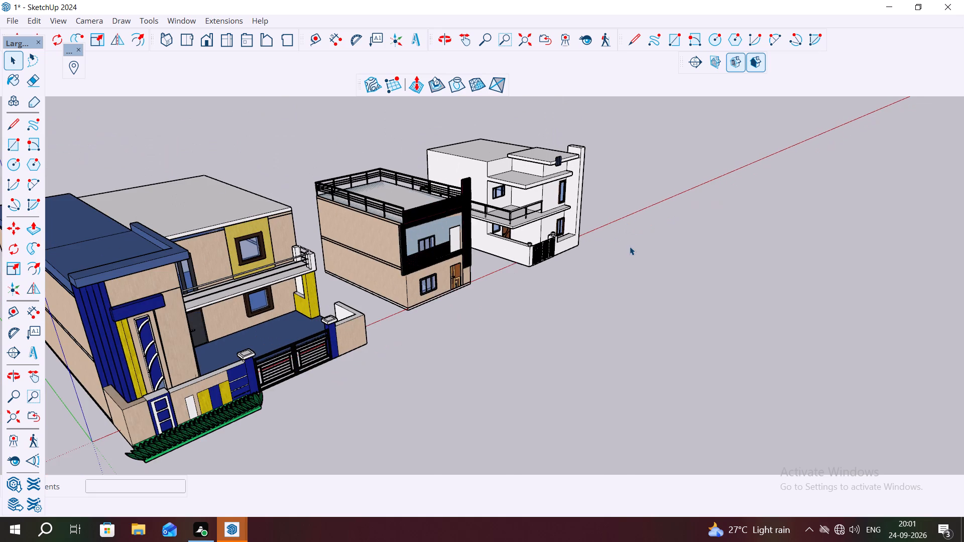
scroll(288, 275, "up", 7)
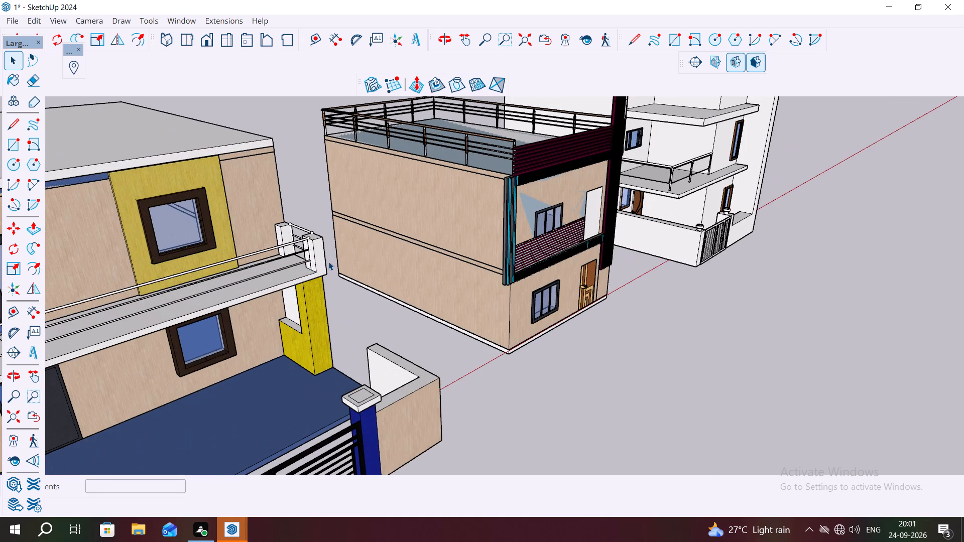
scroll(332, 256, "down", 6)
scroll(655, 213, "down", 2)
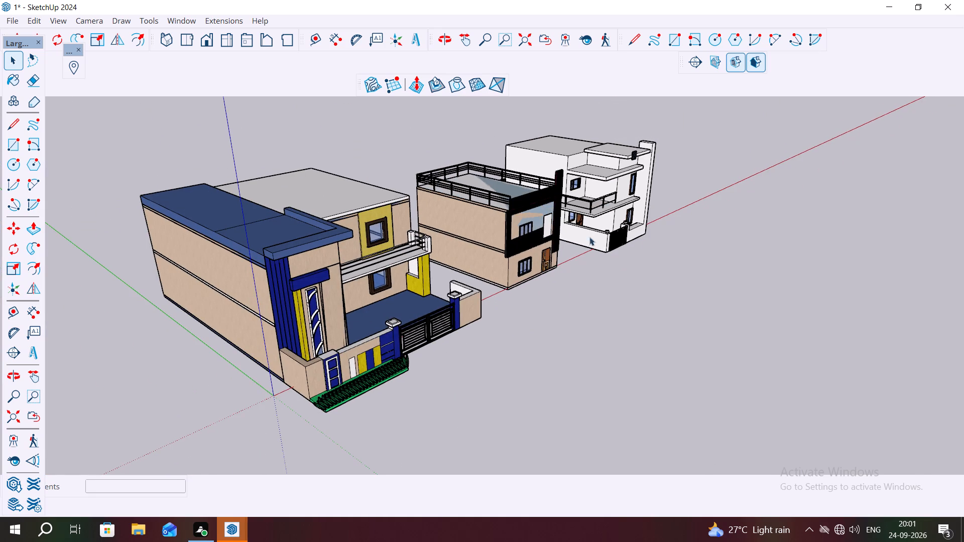
scroll(471, 217, "up", 7)
middle_click_drag(555, 237, 490, 228)
scroll(534, 311, "up", 8)
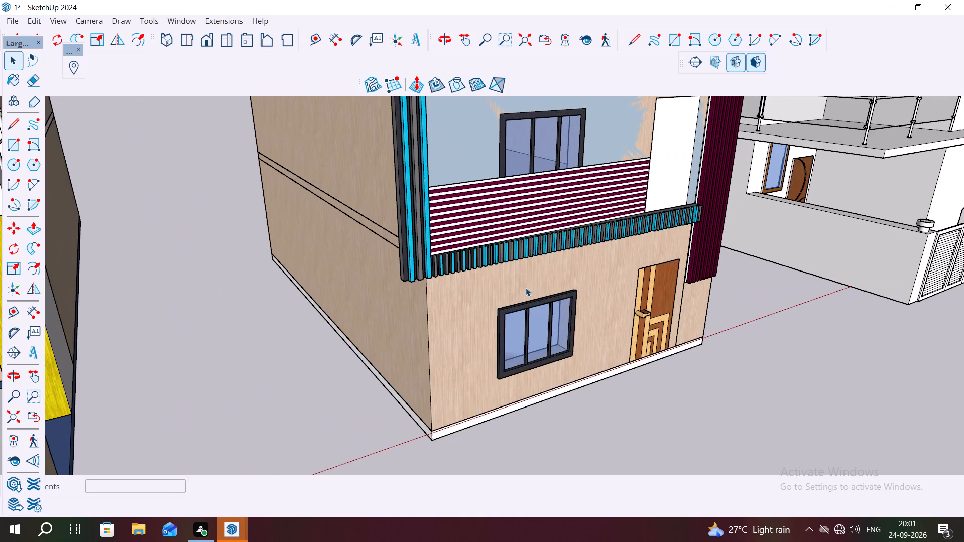
middle_click_drag(503, 277, 415, 217)
scroll(510, 191, "up", 4)
scroll(519, 190, "down", 1)
scroll(519, 190, "up", 2)
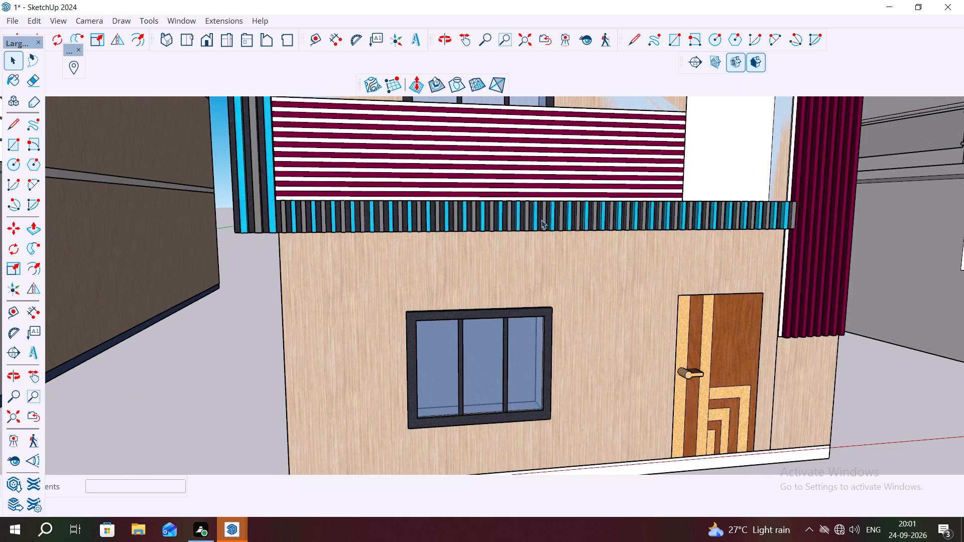
middle_click_drag(536, 223, 489, 213)
scroll(544, 215, "up", 4)
scroll(426, 206, "down", 3)
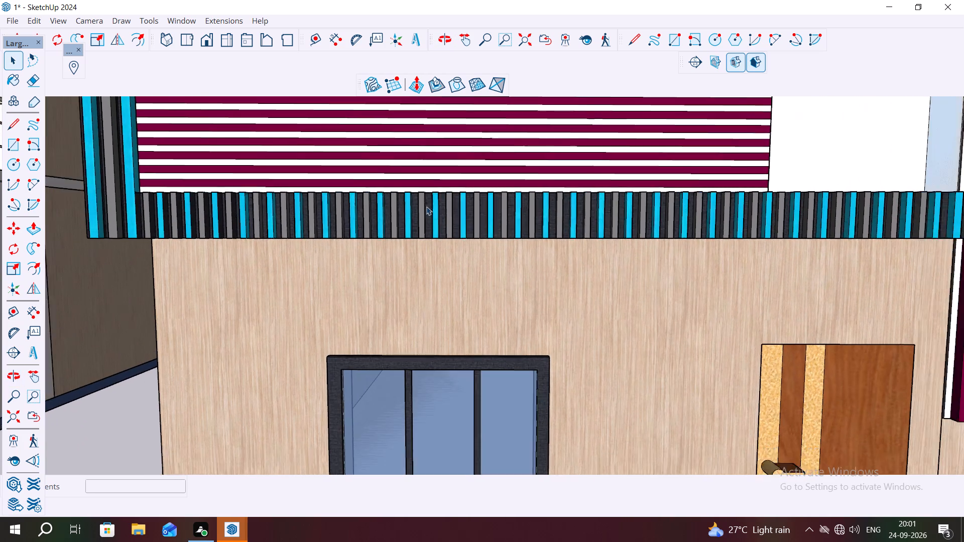
scroll(549, 216, "down", 6)
Examine the middle house's maroon-striped balcony front, slatted band, window and door from raised viewpoints.
middle_click_drag(507, 205, 561, 278)
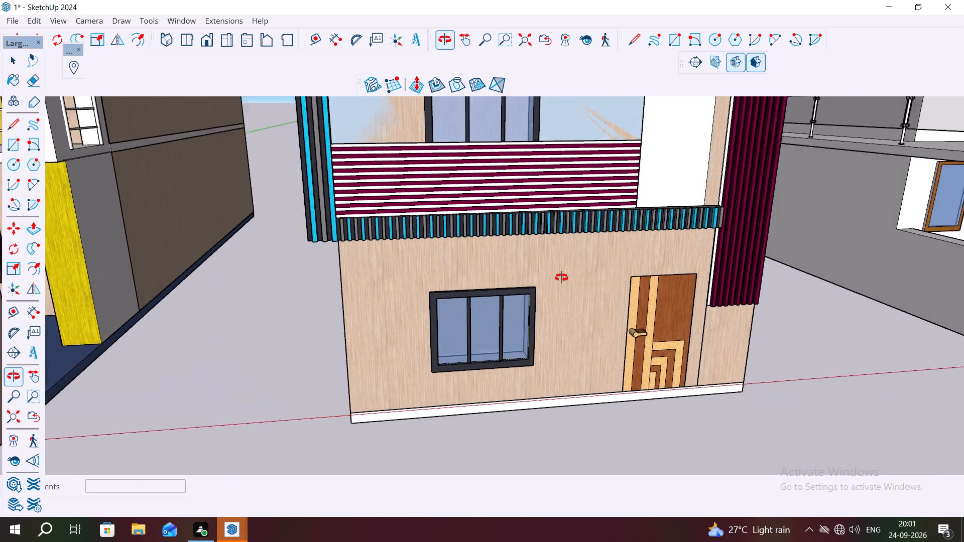
middle_click_drag(561, 278, 628, 394)
scroll(466, 220, "up", 2)
scroll(454, 213, "down", 1)
scroll(452, 209, "up", 2)
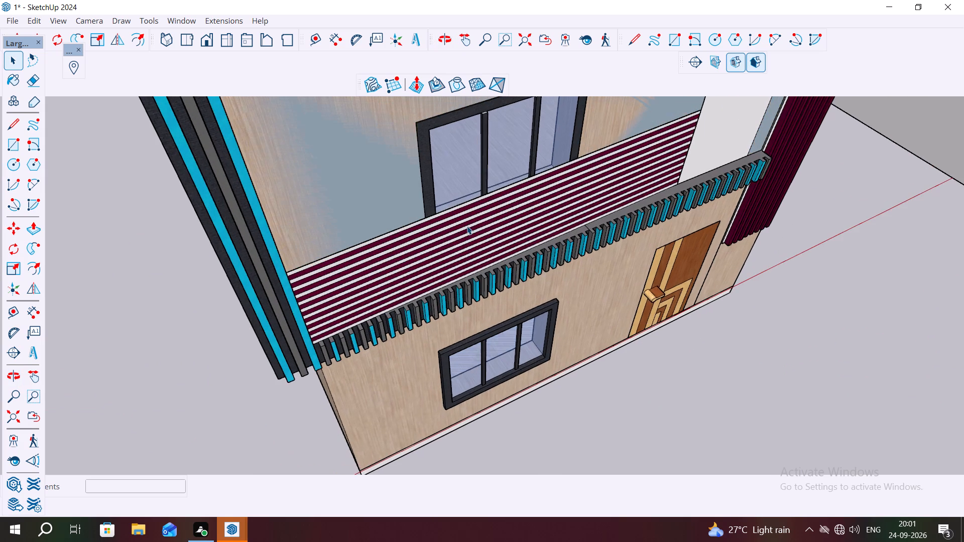
scroll(467, 226, "down", 1)
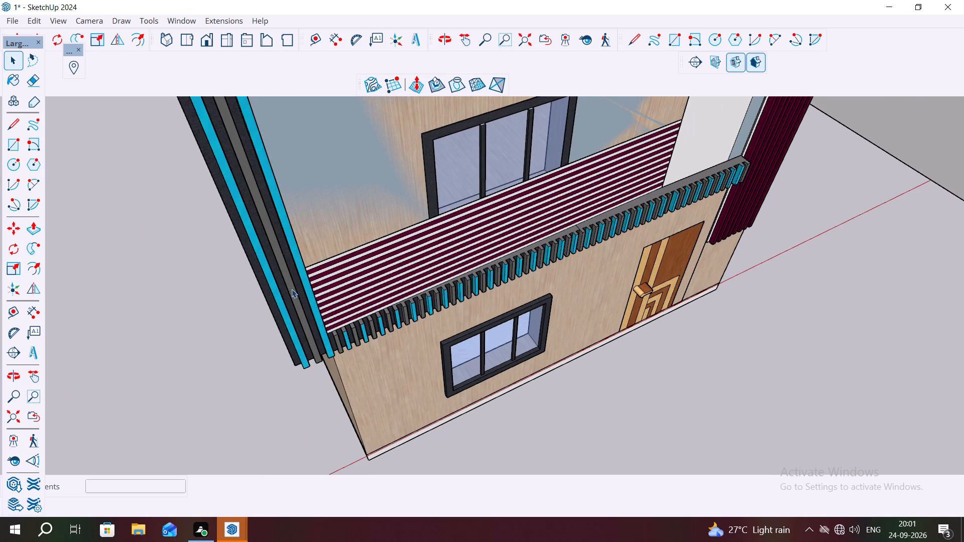
scroll(579, 308, "down", 1)
scroll(545, 310, "up", 3)
scroll(311, 307, "up", 3)
middle_click_drag(428, 324, 342, 296)
scroll(345, 298, "down", 2)
scroll(178, 283, "down", 3)
scroll(308, 258, "down", 3)
scroll(624, 243, "down", 1)
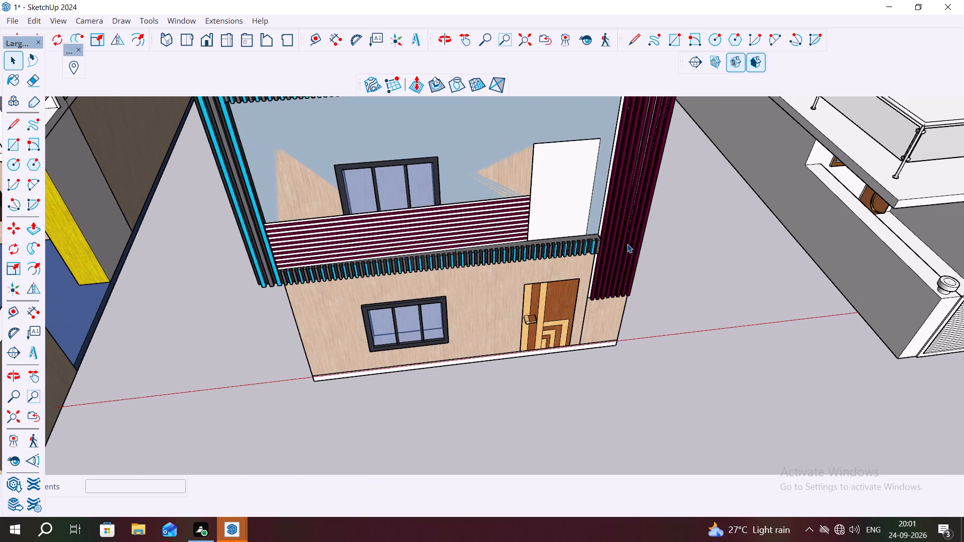
scroll(673, 254, "up", 1)
middle_click_drag(670, 254, 592, 246)
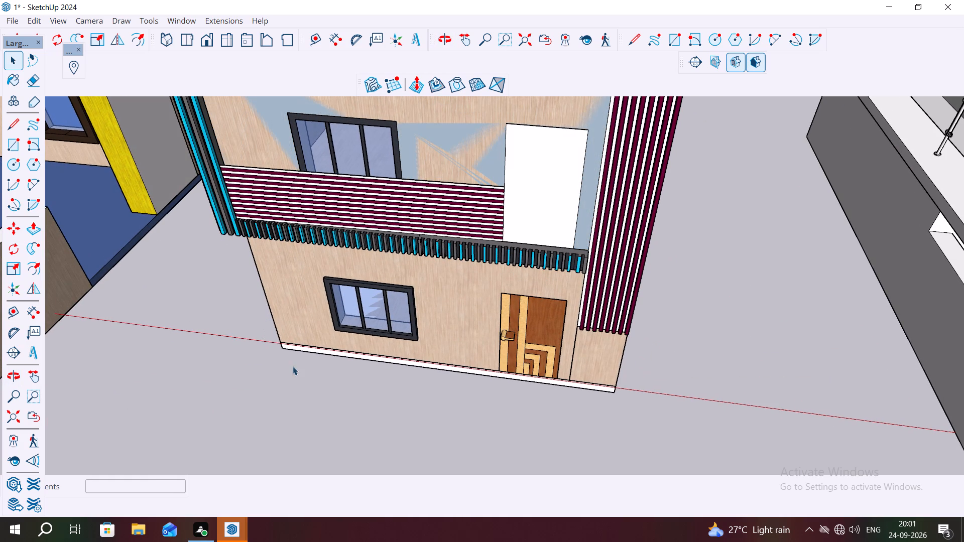
scroll(536, 323, "down", 6)
scroll(619, 280, "down", 3)
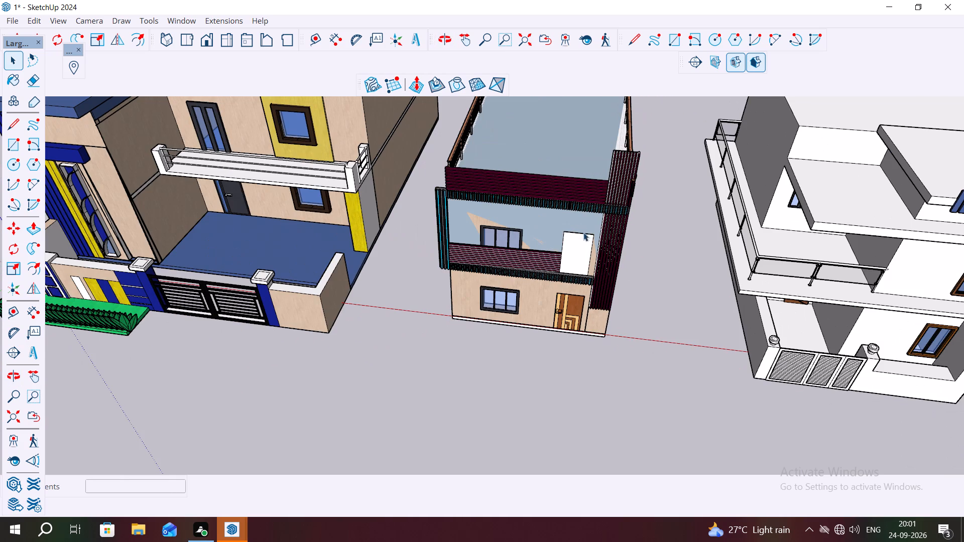
Inspect the middle house's maroon roof parapet, upper slatted band and terrace railing from above and from the side.
scroll(597, 193, "up", 5)
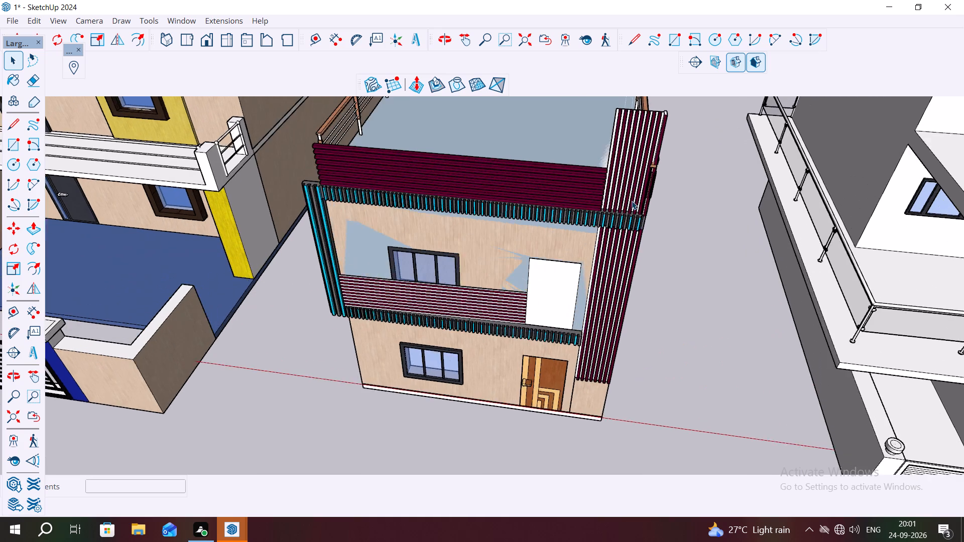
scroll(632, 201, "up", 5)
middle_click_drag(630, 200, 678, 272)
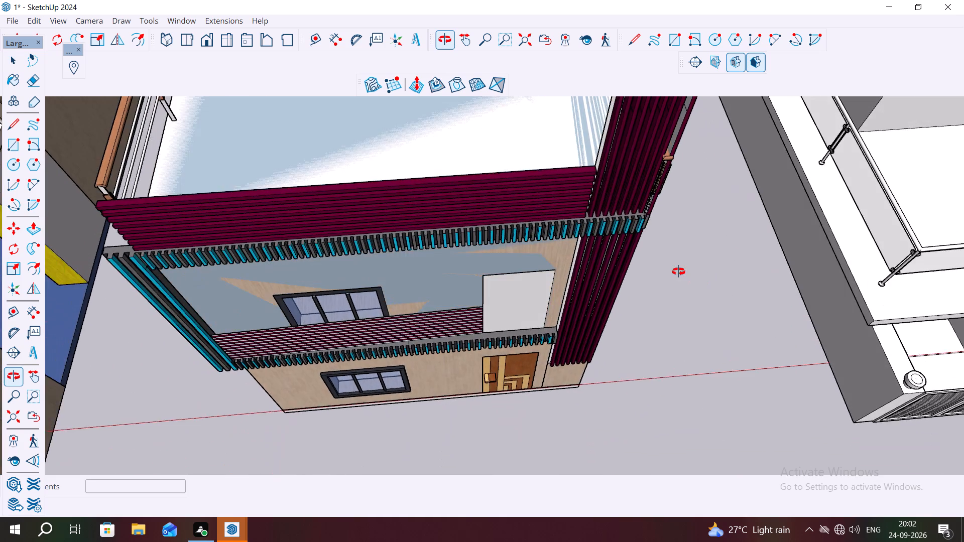
middle_click_drag(678, 272, 721, 382)
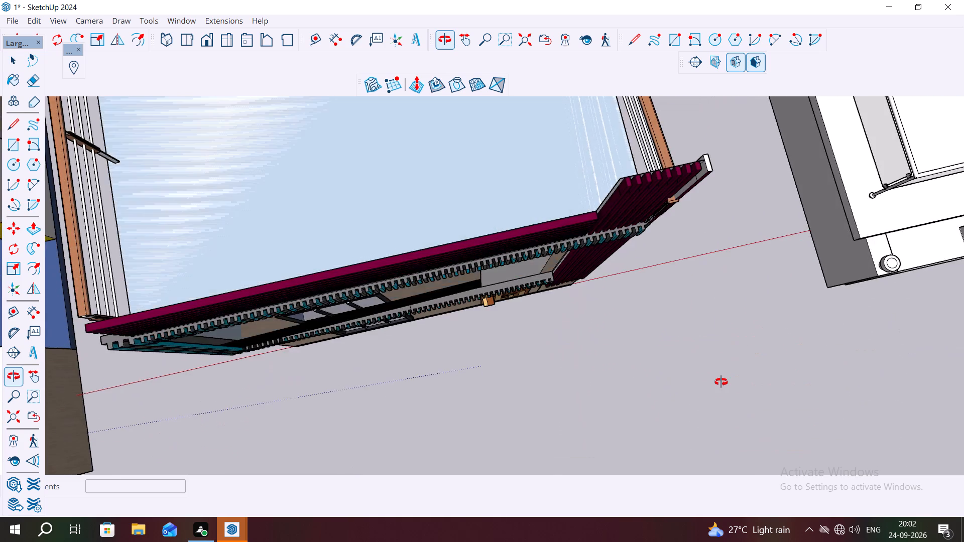
middle_click_drag(721, 382, 666, 129)
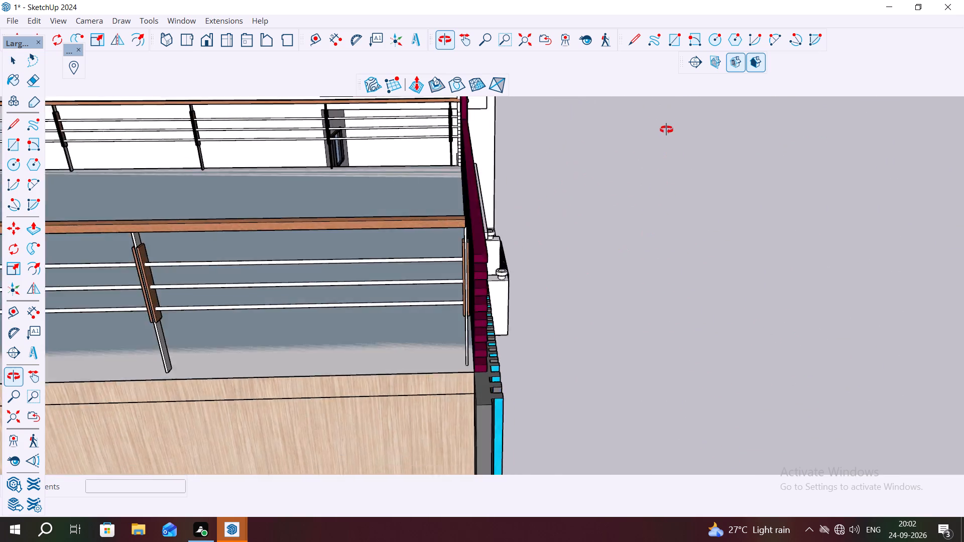
middle_click_drag(666, 129, 248, 260)
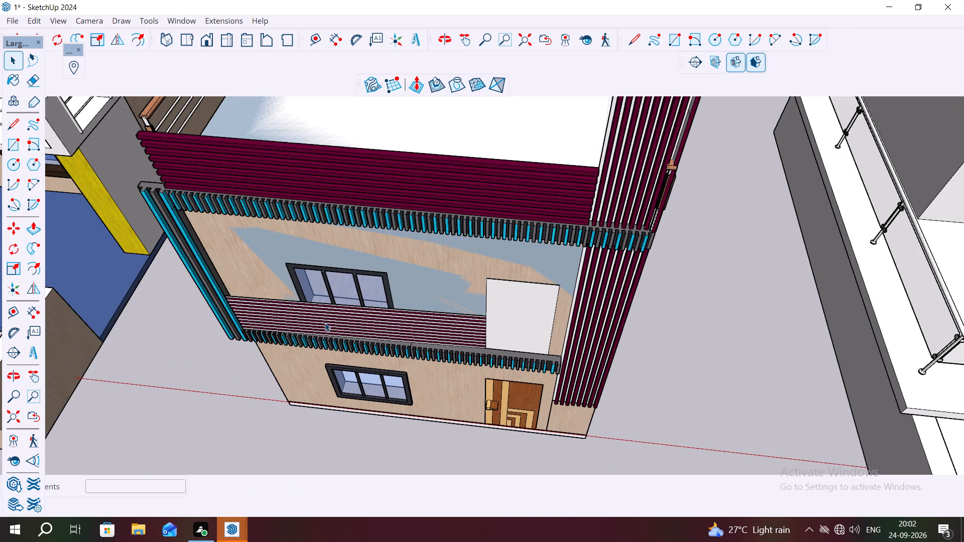
middle_click_drag(333, 303, 562, 201)
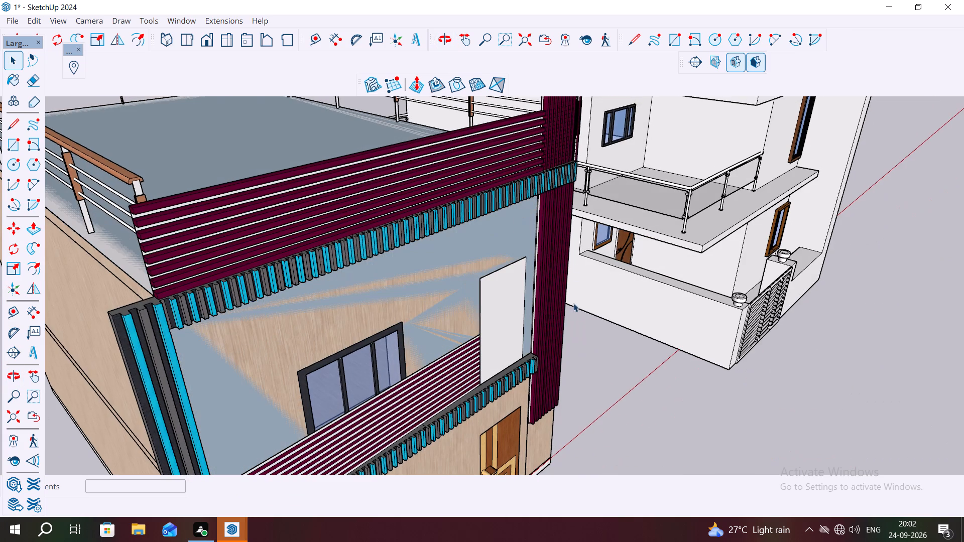
scroll(599, 299, "down", 5)
scroll(616, 289, "up", 1)
scroll(633, 284, "down", 4)
middle_click_drag(596, 390, 527, 376)
Examine the cyan-and-grey vertical fins at the middle house's front corner, where they meet the balcony band.
scroll(527, 366, "up", 2)
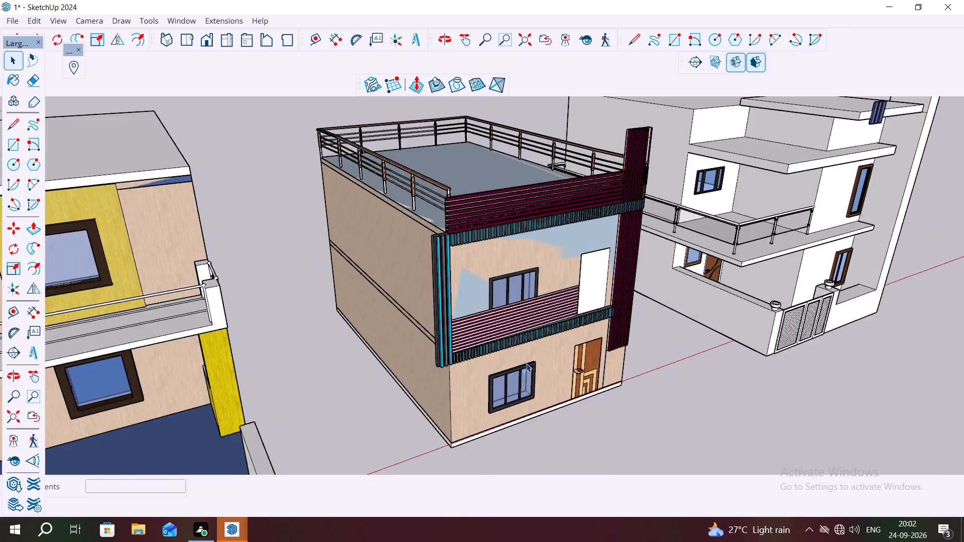
scroll(526, 363, "up", 6)
middle_click_drag(446, 329, 493, 297)
scroll(459, 336, "up", 6)
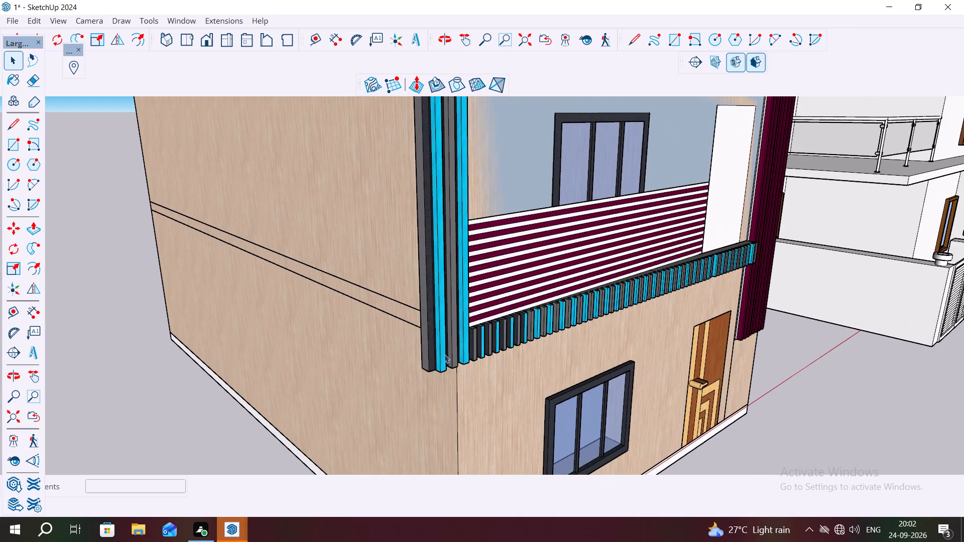
middle_click_drag(434, 356, 432, 382)
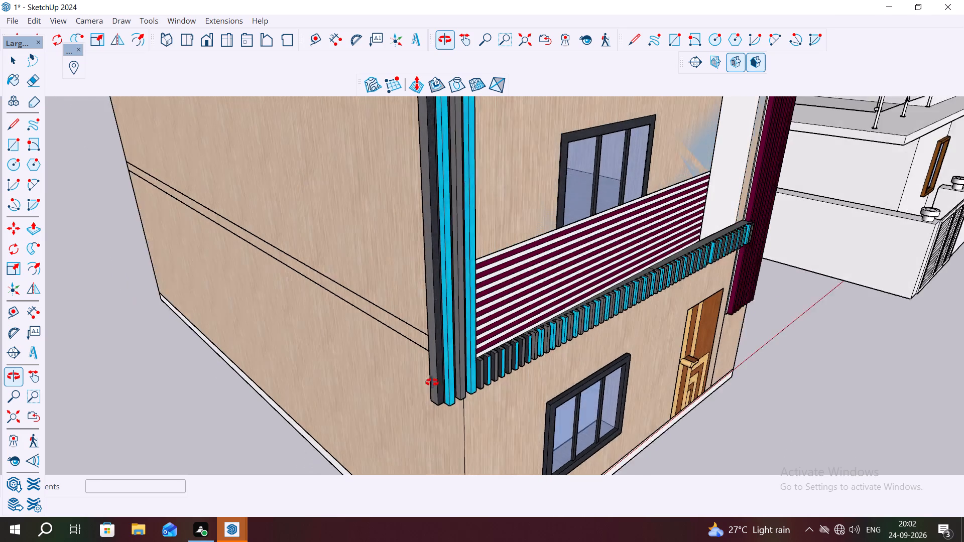
middle_click_drag(432, 382, 425, 374)
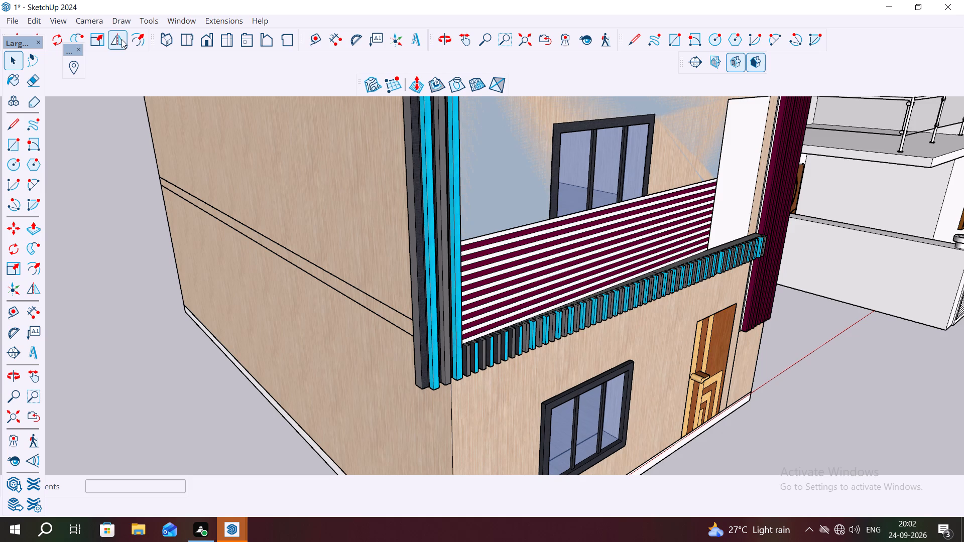
scroll(217, 67, "down", 15)
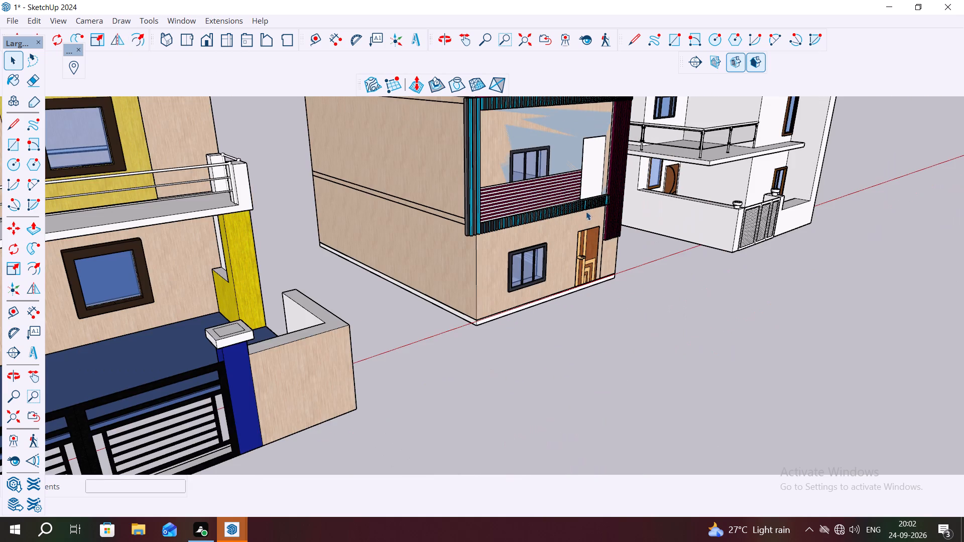
Inspect the middle house's entrance door and the lower end of the maroon vertical slats beside it.
scroll(609, 230, "up", 10)
middle_click_drag(599, 225, 509, 196)
scroll(566, 224, "up", 1)
scroll(566, 224, "down", 1)
scroll(566, 224, "up", 3)
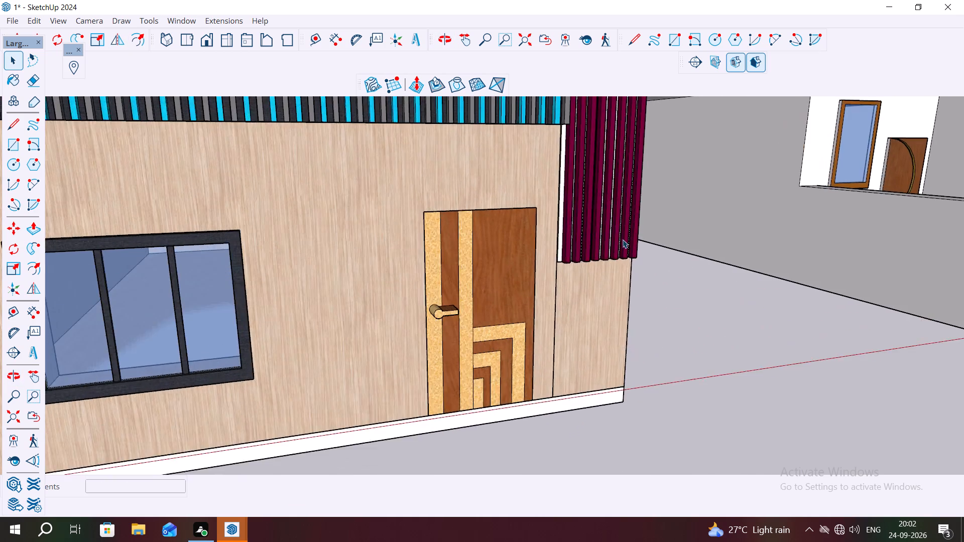
middle_click_drag(620, 234, 507, 172)
scroll(607, 256, "up", 5)
middle_click_drag(629, 266, 566, 244)
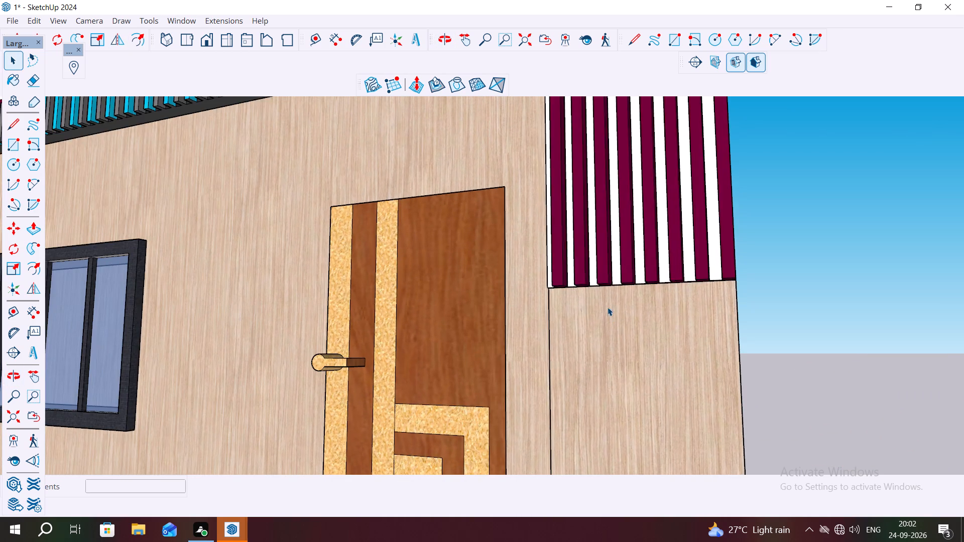
middle_click_drag(598, 299, 685, 499)
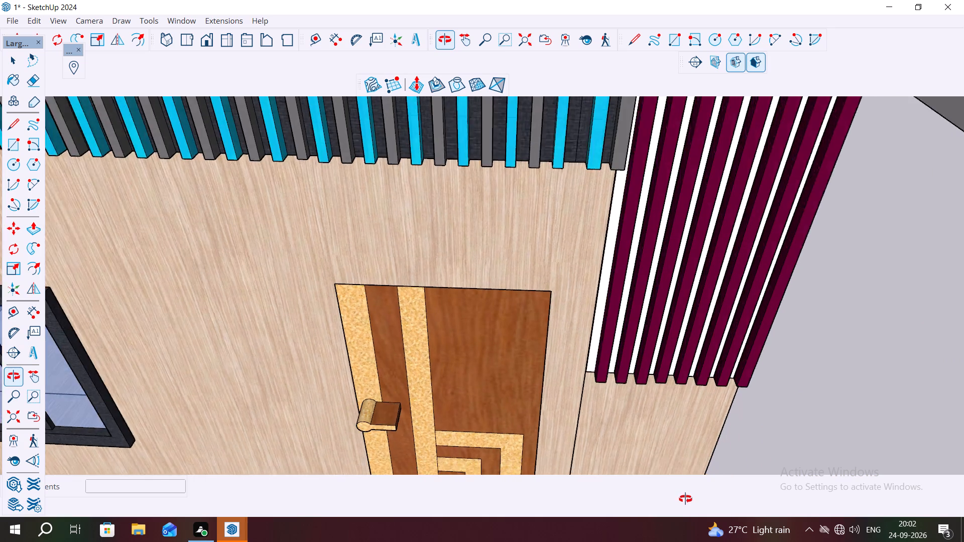
middle_click_drag(685, 499, 685, 501)
scroll(514, 237, "down", 8)
scroll(614, 152, "up", 1)
scroll(614, 152, "down", 10)
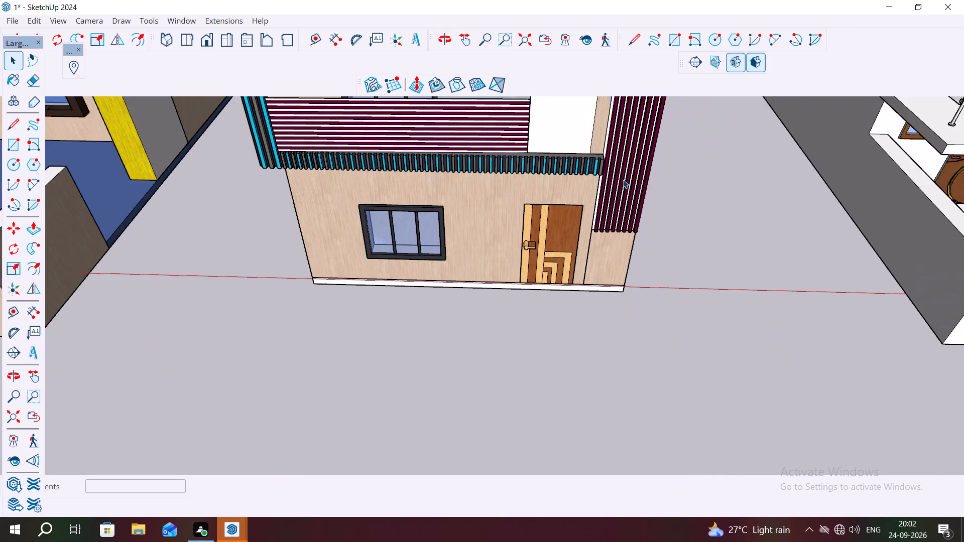
Review the layout of all three houses from above, including their roofs and front boundaries.
scroll(623, 180, "down", 5)
scroll(643, 200, "up", 1)
scroll(643, 200, "down", 6)
middle_click_drag(589, 143, 703, 276)
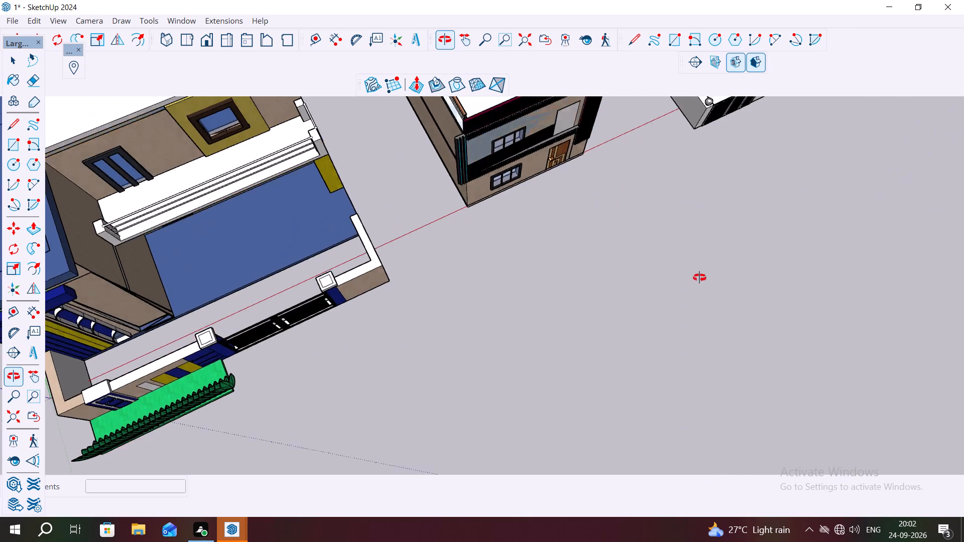
scroll(439, 147, "up", 10)
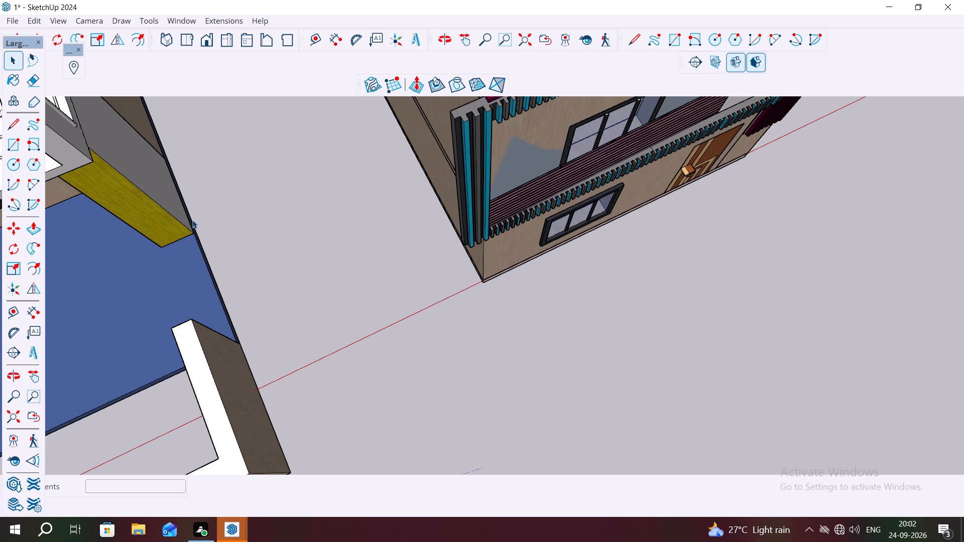
scroll(270, 217, "down", 11)
scroll(531, 189, "down", 1)
scroll(533, 189, "up", 1)
scroll(534, 189, "down", 6)
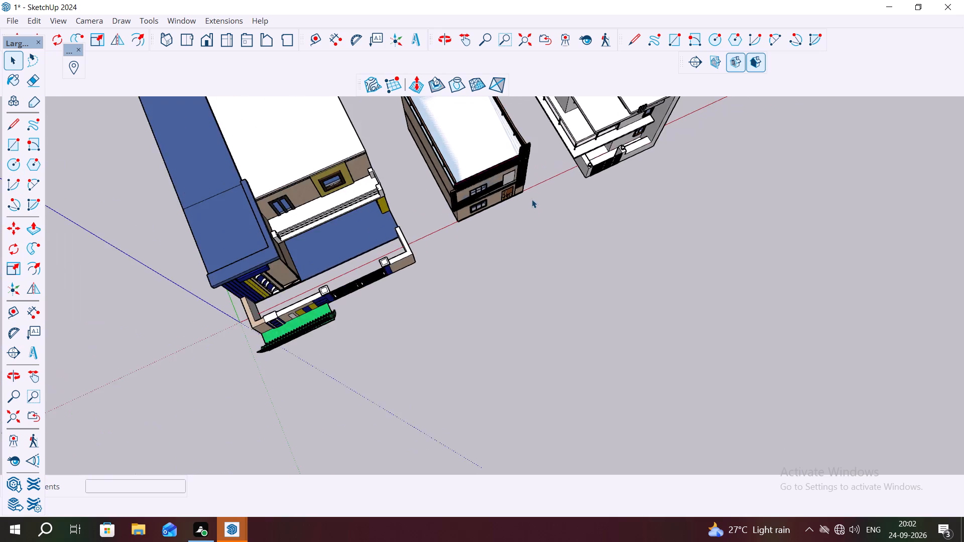
scroll(531, 199, "down", 13)
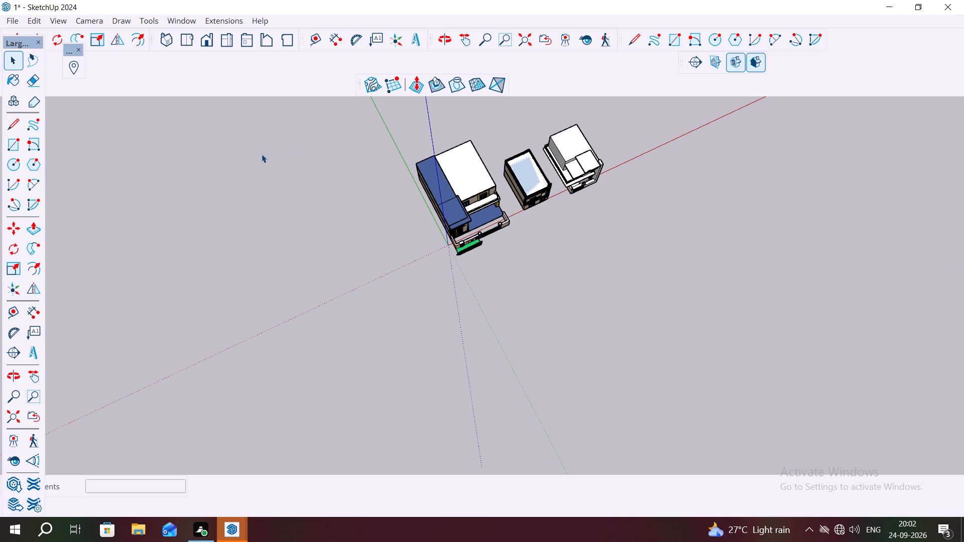
Examine the blue-and-yellow house's front boundary wall, gate and green hedge, ending at a near eye-level front view.
middle_click_drag(644, 303, 617, 292)
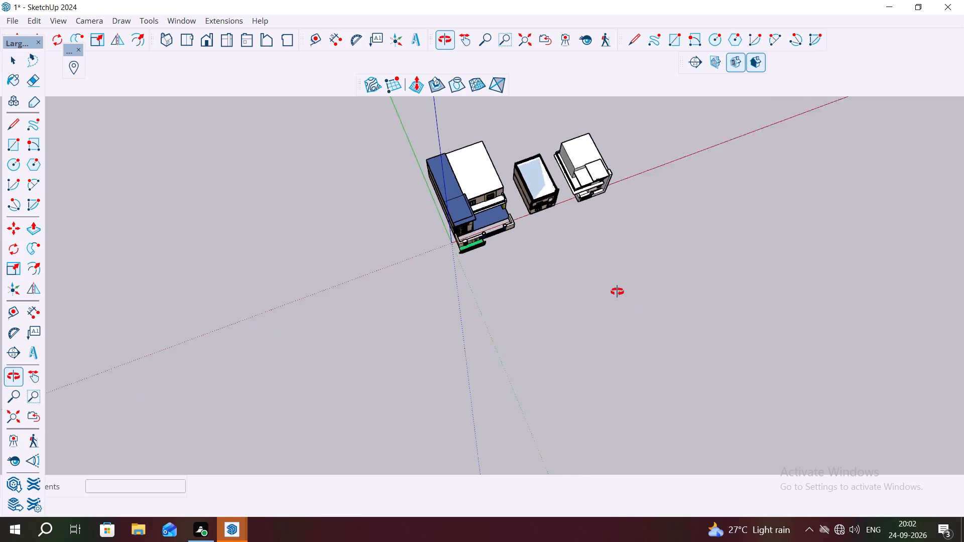
middle_click_drag(617, 292, 486, 147)
scroll(515, 239, "up", 8)
scroll(491, 190, "up", 1)
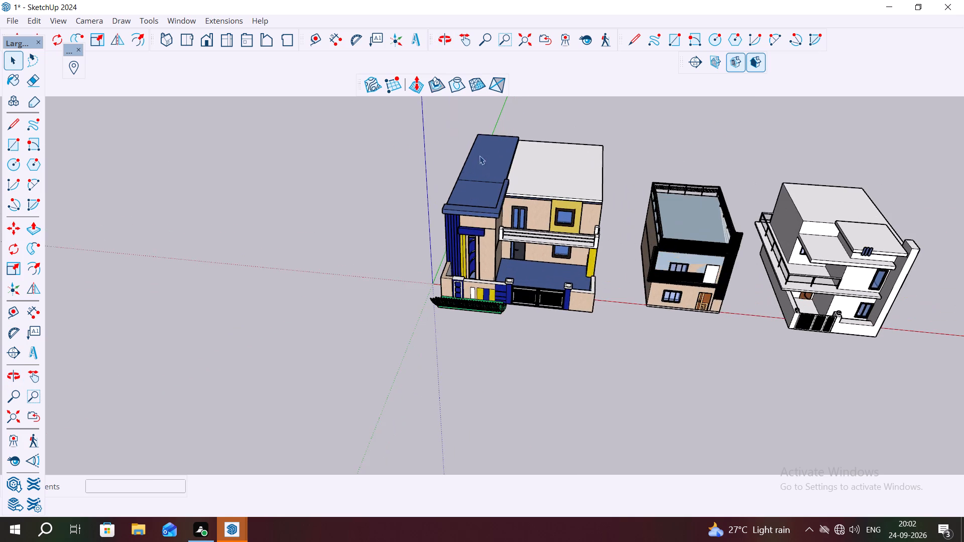
scroll(453, 316, "up", 5)
middle_click_drag(547, 313, 542, 284)
scroll(527, 325, "up", 7)
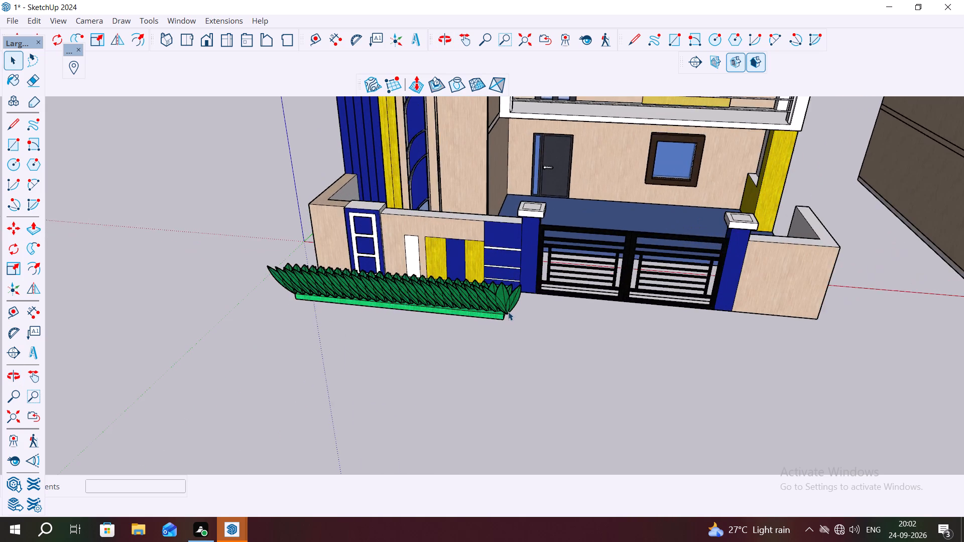
middle_click_drag(512, 308, 595, 245)
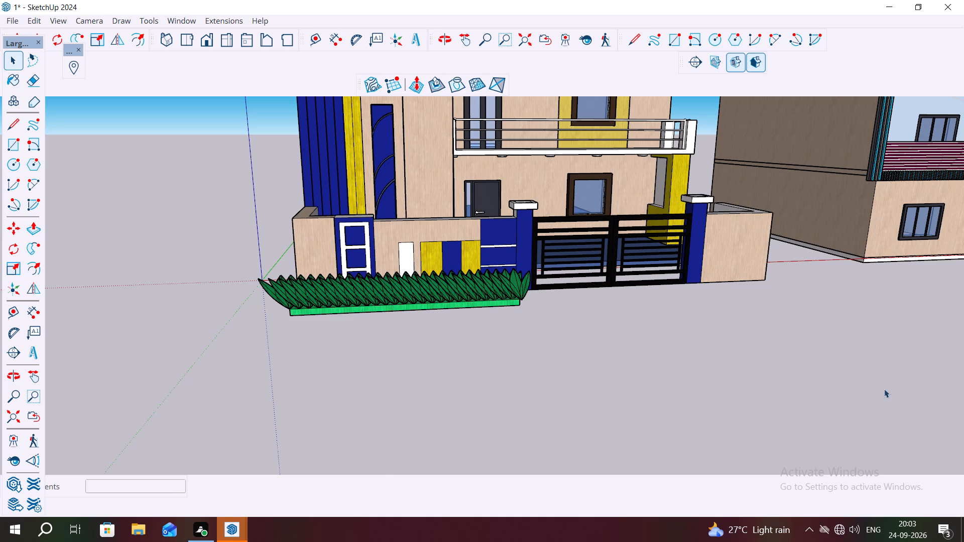
Examine the front edge of the blue porch floor slab behind the blue-and-yellow house's gate.
scroll(537, 268, "up", 13)
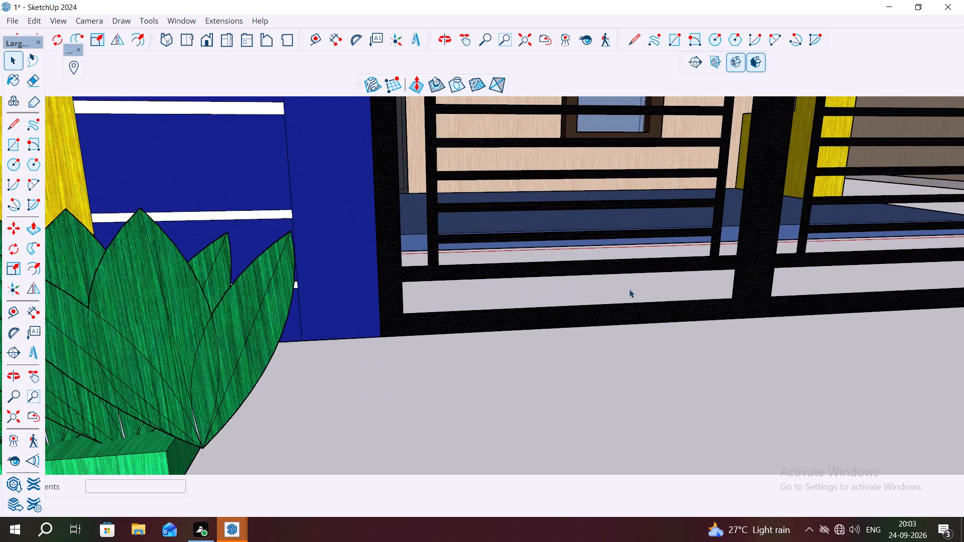
scroll(629, 289, "up", 6)
middle_click_drag(685, 280, 695, 357)
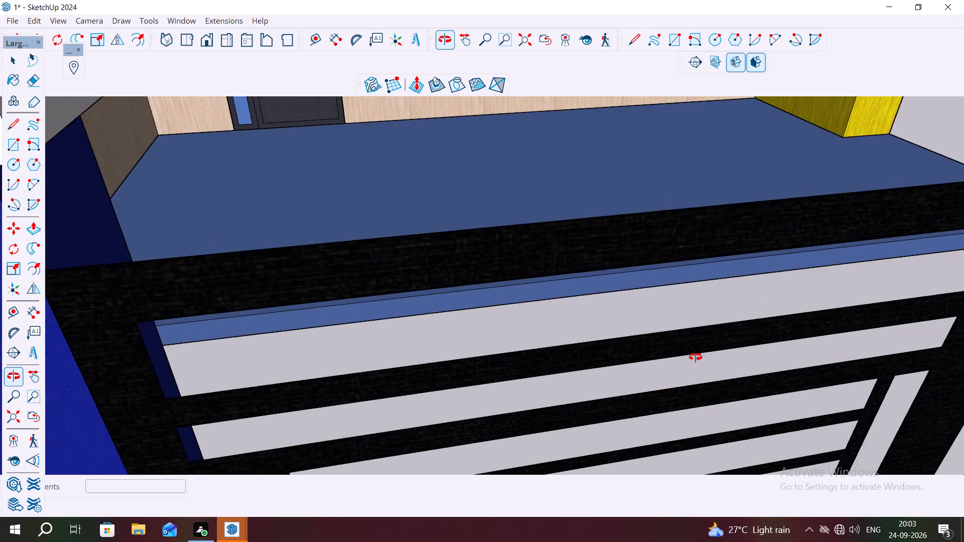
middle_click_drag(695, 357, 697, 373)
scroll(695, 354, "down", 4)
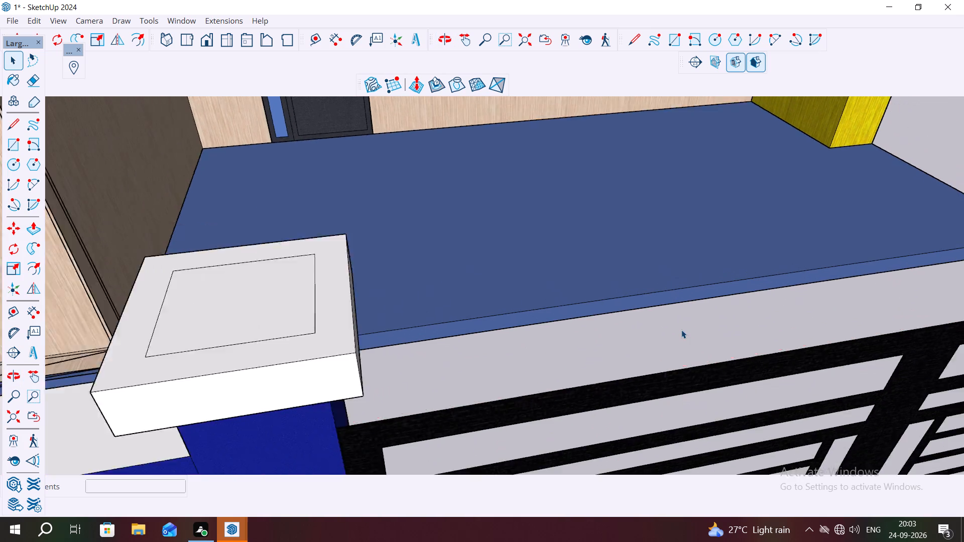
scroll(681, 330, "down", 1)
scroll(668, 306, "up", 5)
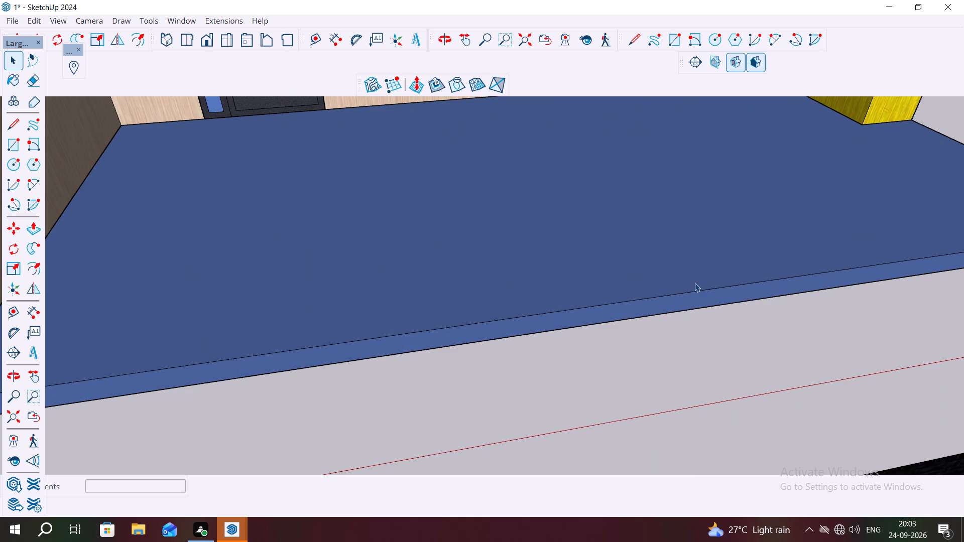
scroll(680, 310, "down", 3)
scroll(673, 314, "up", 9)
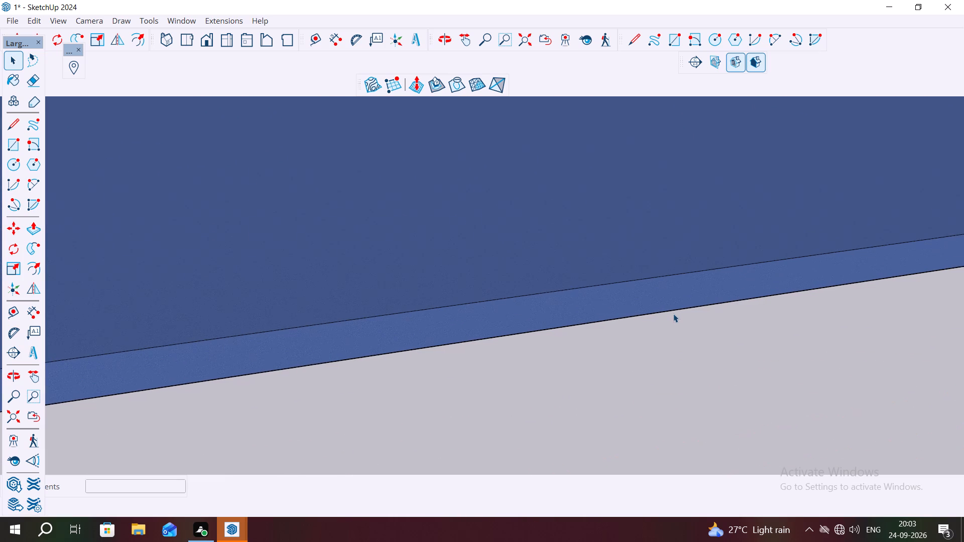
scroll(673, 314, "up", 20)
scroll(673, 314, "up", 1)
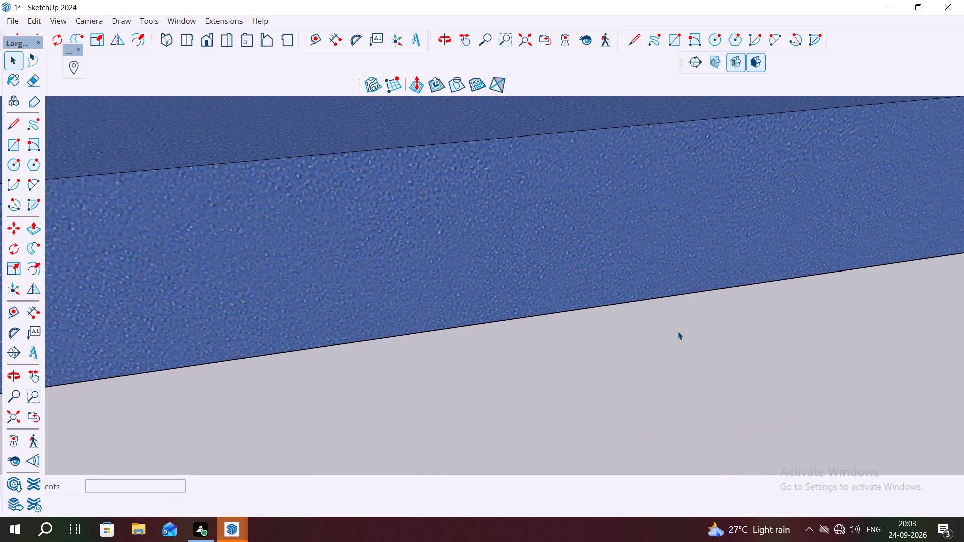
scroll(678, 331, "down", 12)
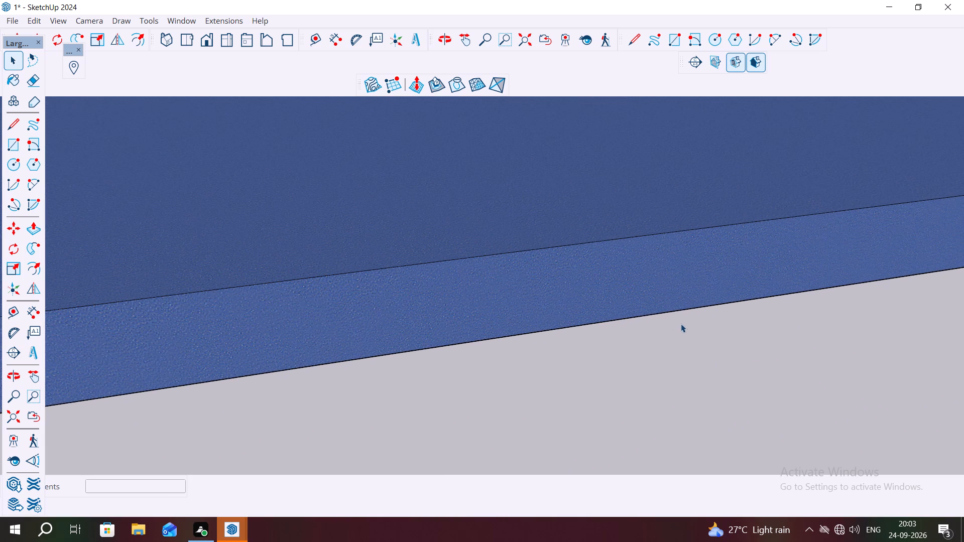
scroll(681, 324, "down", 13)
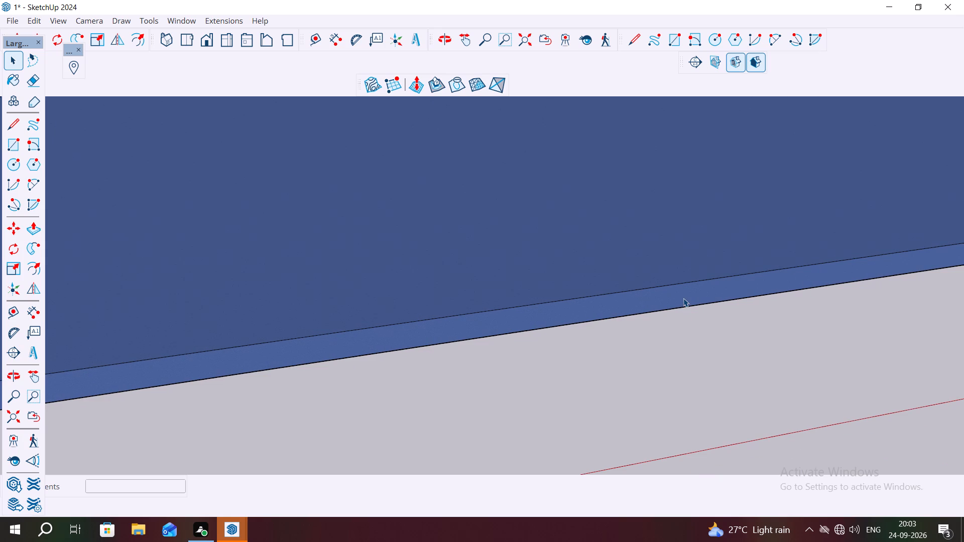
scroll(687, 294, "down", 2)
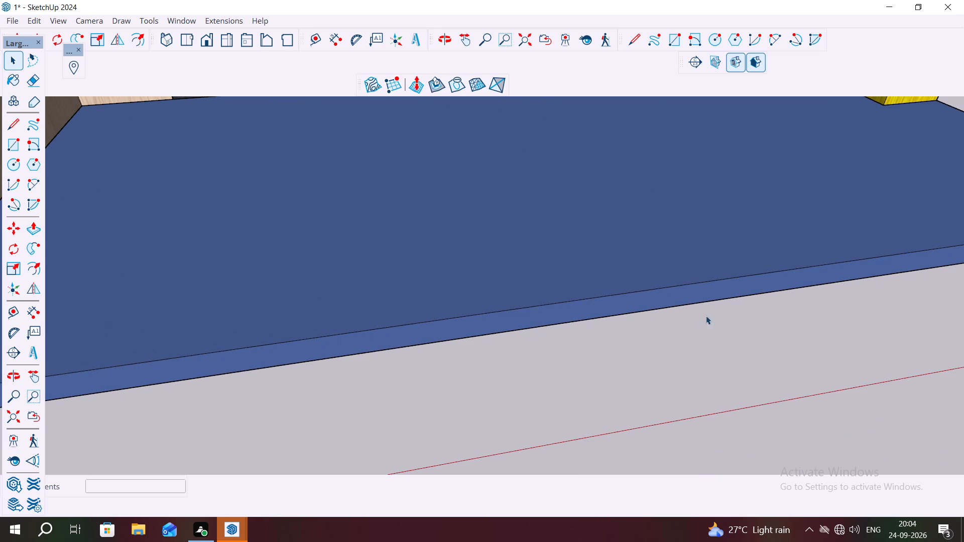
Inspect the blue-and-yellow house's porch, entrance door, gate and capped gate pillar from above the boundary wall.
scroll(728, 268, "down", 8)
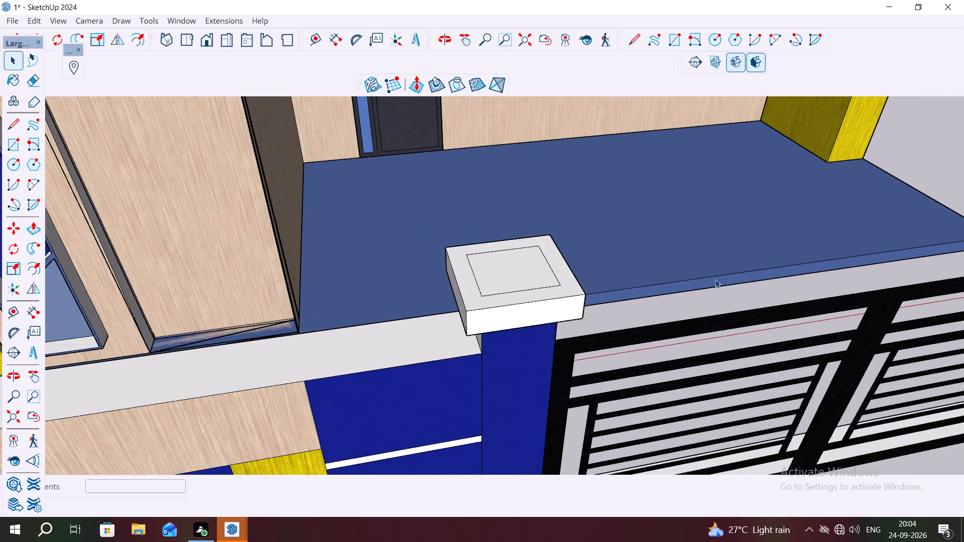
scroll(715, 279, "down", 5)
scroll(717, 304, "up", 10)
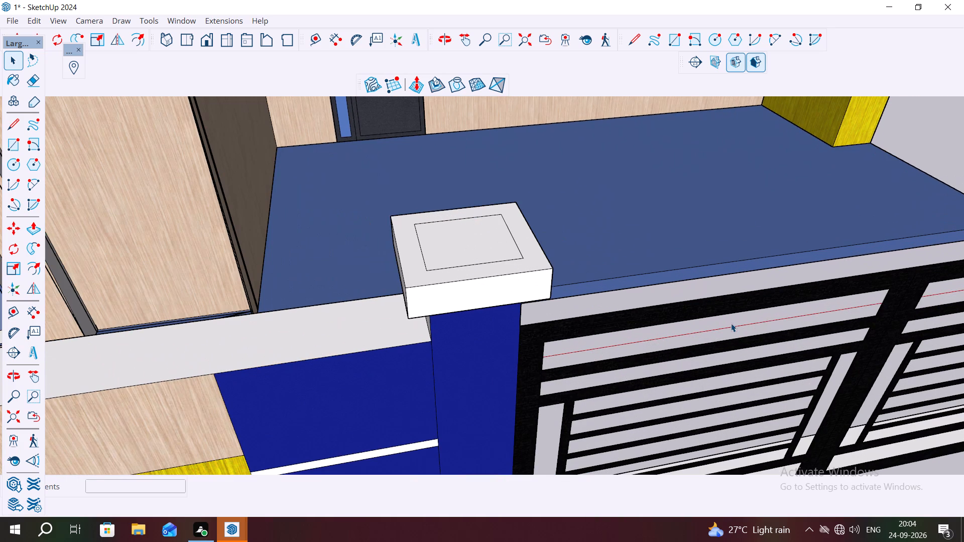
middle_click_drag(731, 323, 830, 274)
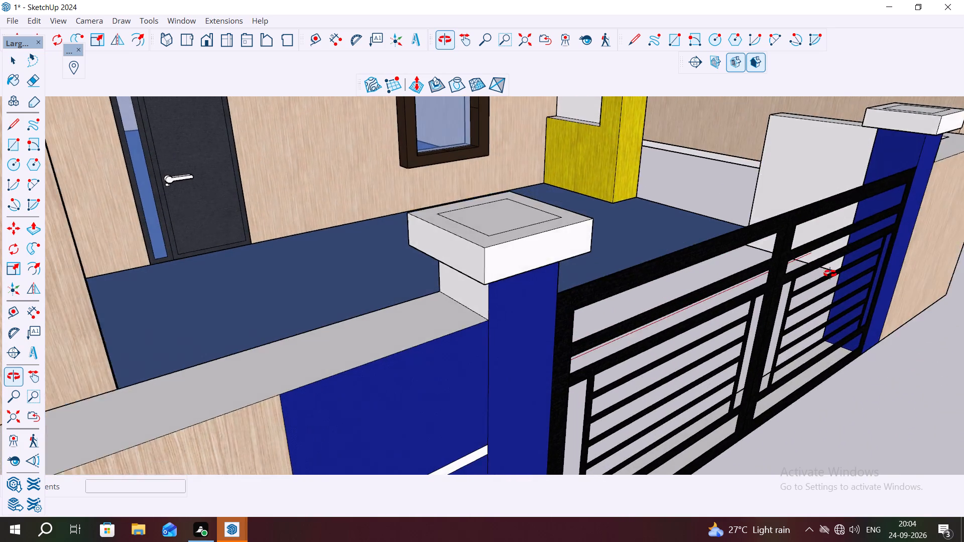
middle_click_drag(830, 274, 743, 283)
scroll(756, 279, "down", 4)
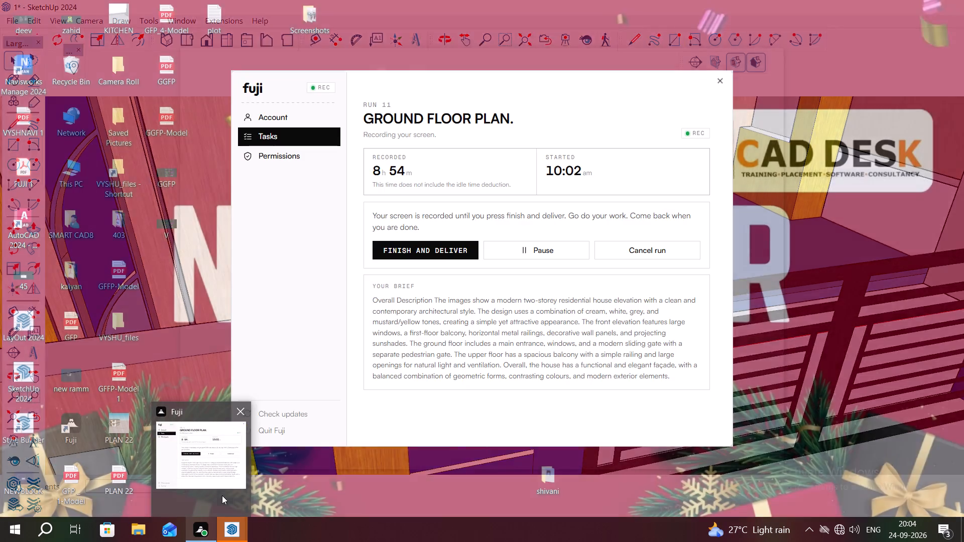
scroll(608, 306, "down", 4)
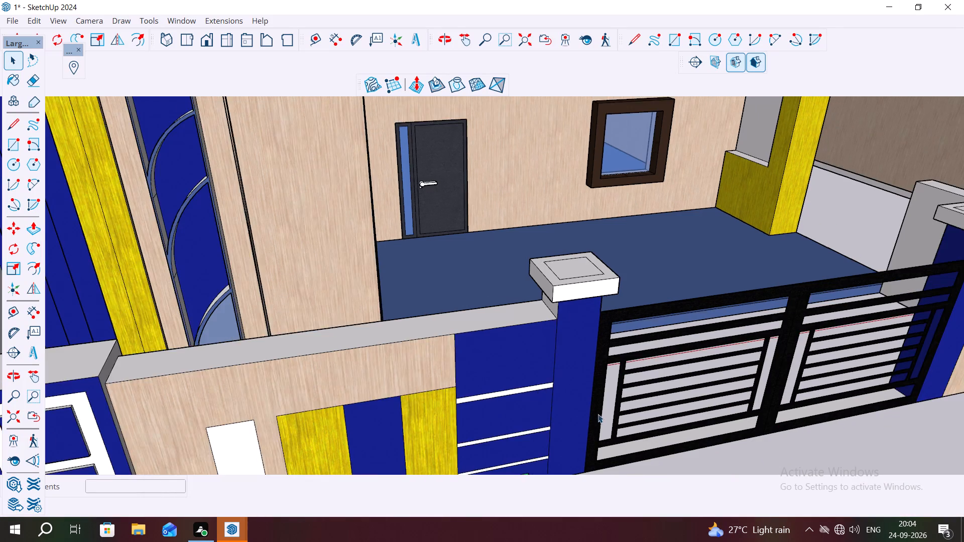
scroll(598, 414, "down", 8)
Review the side and rear walls of the three houses, including their undersides and roofs.
middle_click_drag(488, 357, 963, 333)
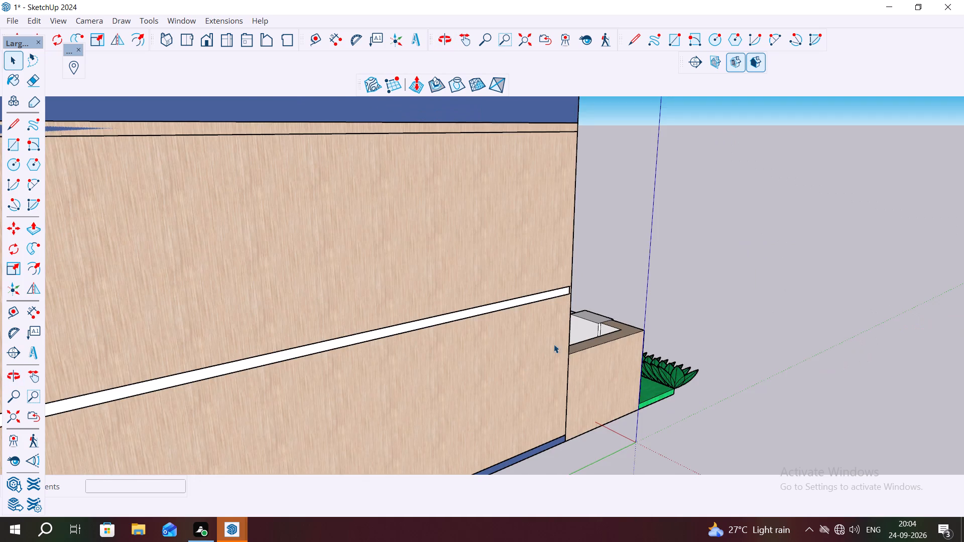
scroll(583, 333, "down", 9)
middle_click_drag(311, 401, 694, 343)
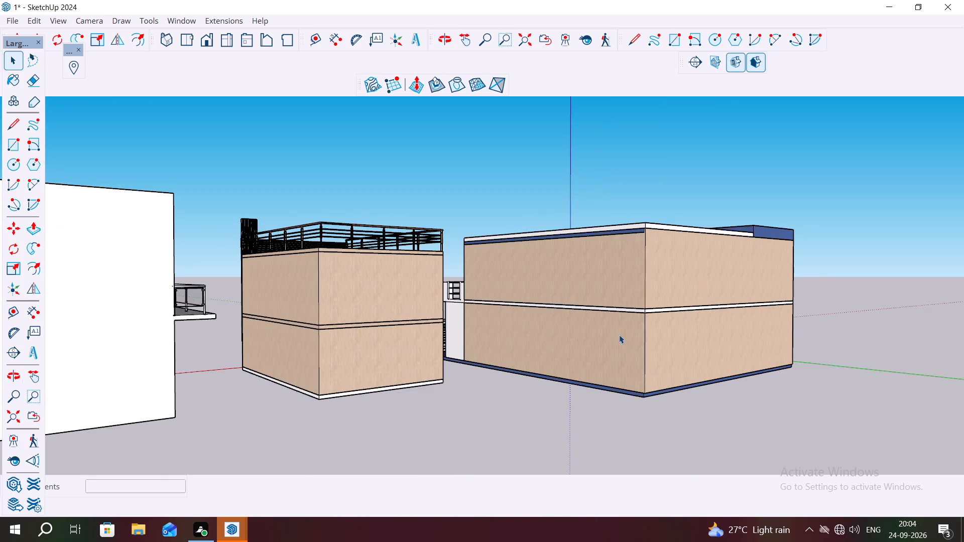
middle_click_drag(611, 334, 519, 296)
middle_click_drag(667, 379, 607, 281)
middle_click_drag(653, 265, 760, 335)
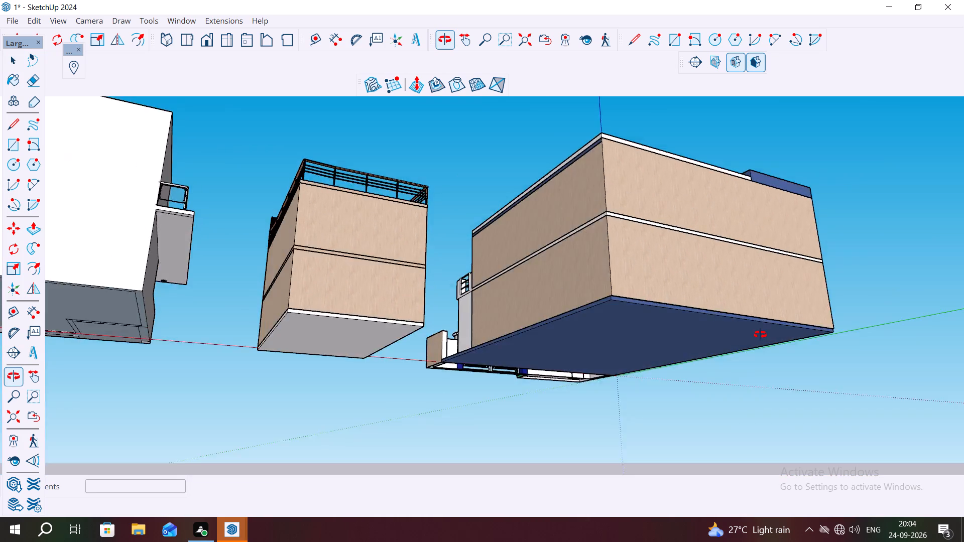
middle_click_drag(760, 335, 779, 419)
scroll(743, 456, "down", 6)
scroll(482, 426, "up", 1)
scroll(464, 379, "down", 6)
scroll(526, 388, "down", 2)
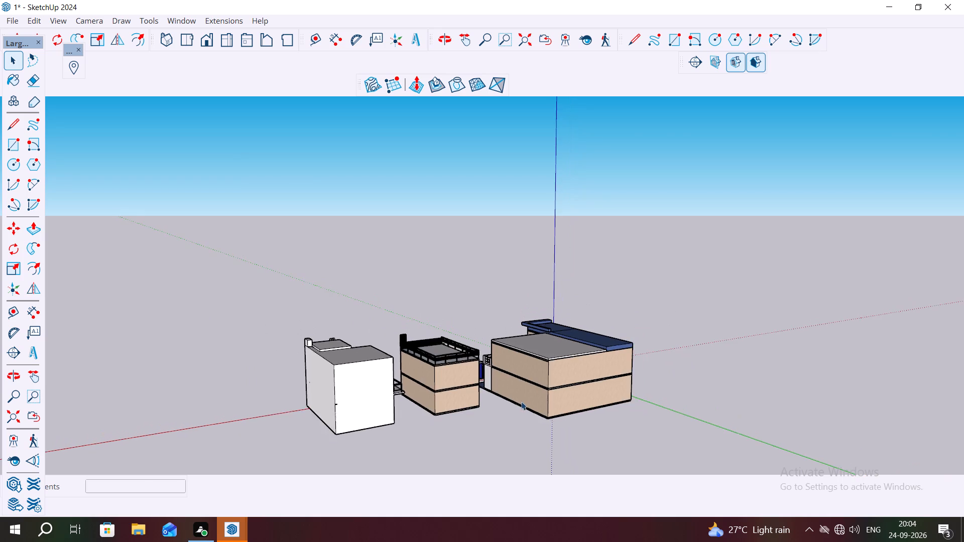
scroll(518, 400, "down", 6)
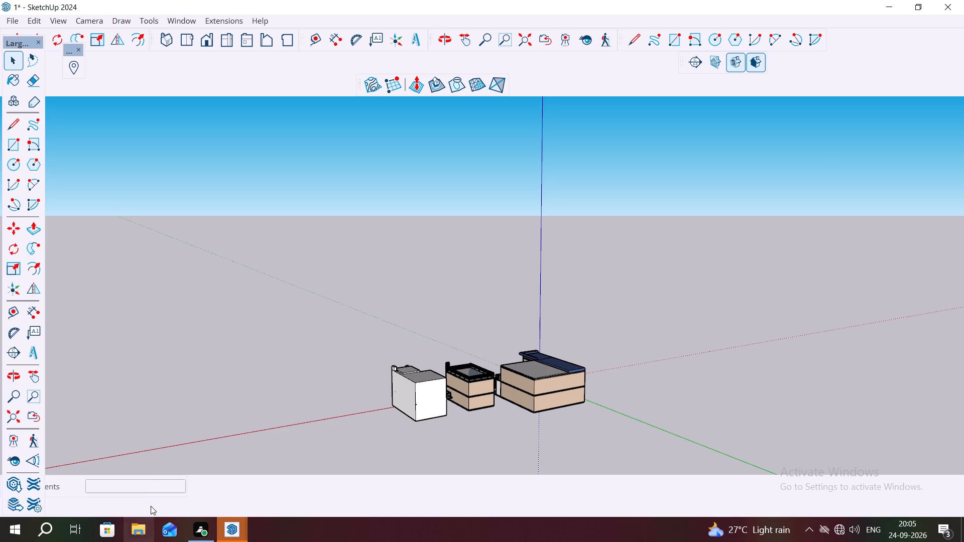
Review the front facades of all three houses side by side, with a closer look at the middle and white houses.
middle_click_drag(320, 426, 592, 521)
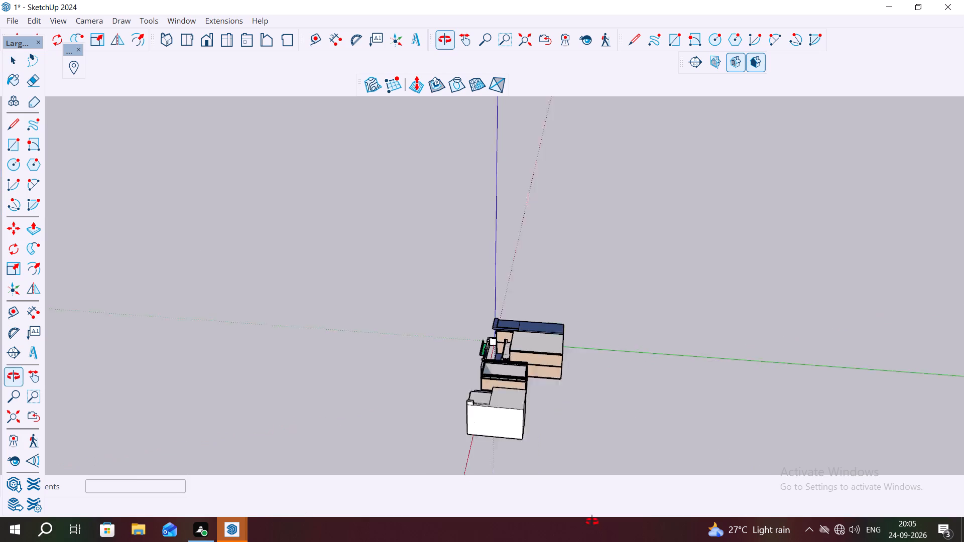
middle_click_drag(592, 521, 609, 514)
middle_click_drag(519, 458, 651, 411)
scroll(573, 379, "up", 4)
middle_click_drag(530, 389, 626, 358)
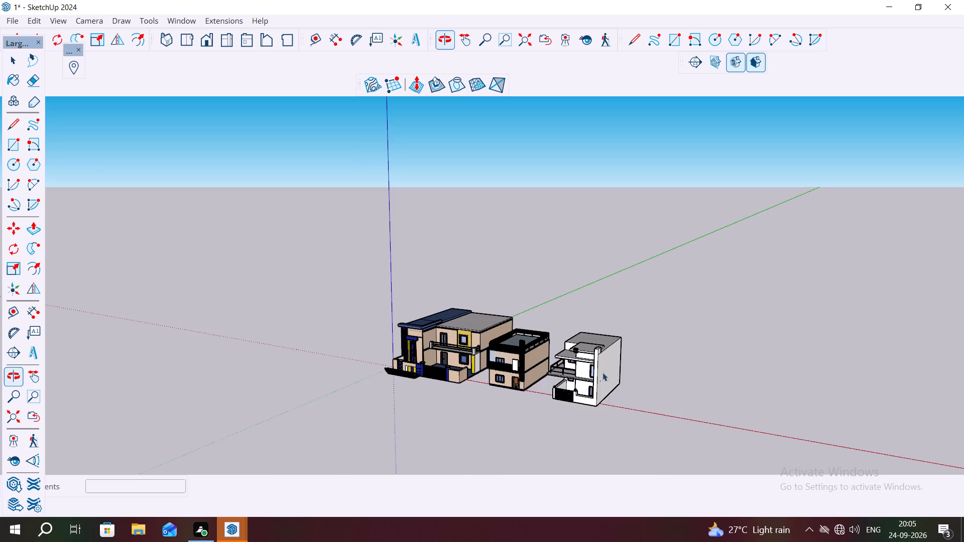
scroll(571, 347, "up", 9)
middle_click_drag(591, 358, 716, 326)
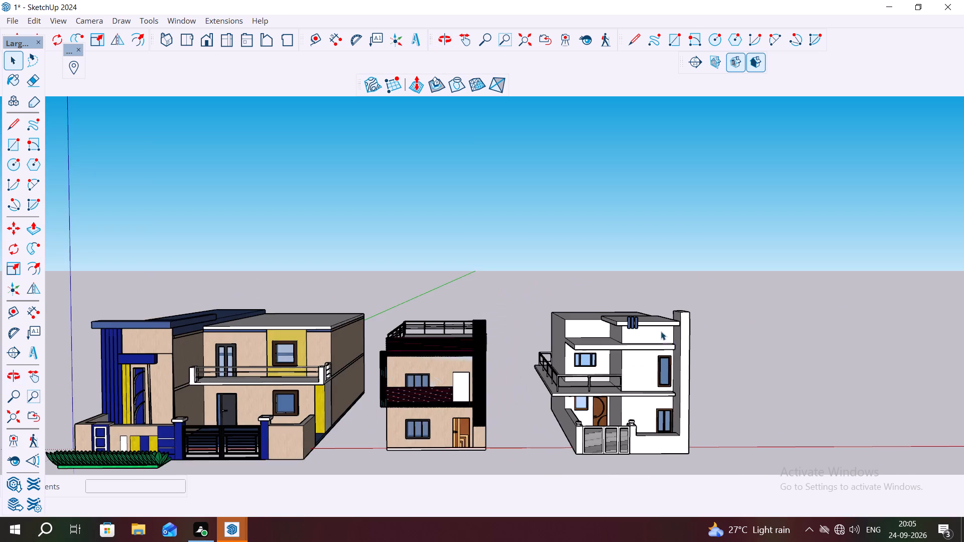
scroll(659, 336, "up", 3)
scroll(648, 375, "down", 3)
scroll(614, 396, "up", 4)
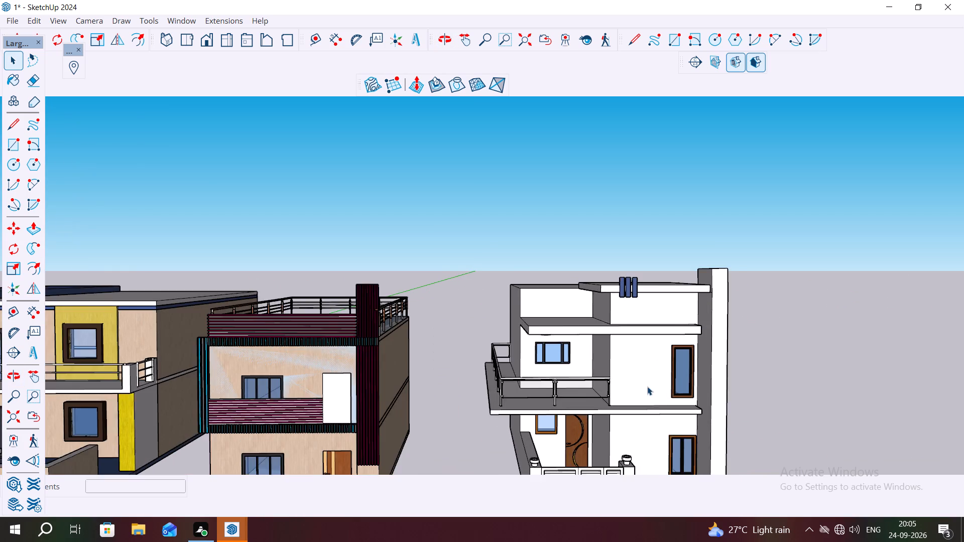
scroll(647, 386, "up", 3)
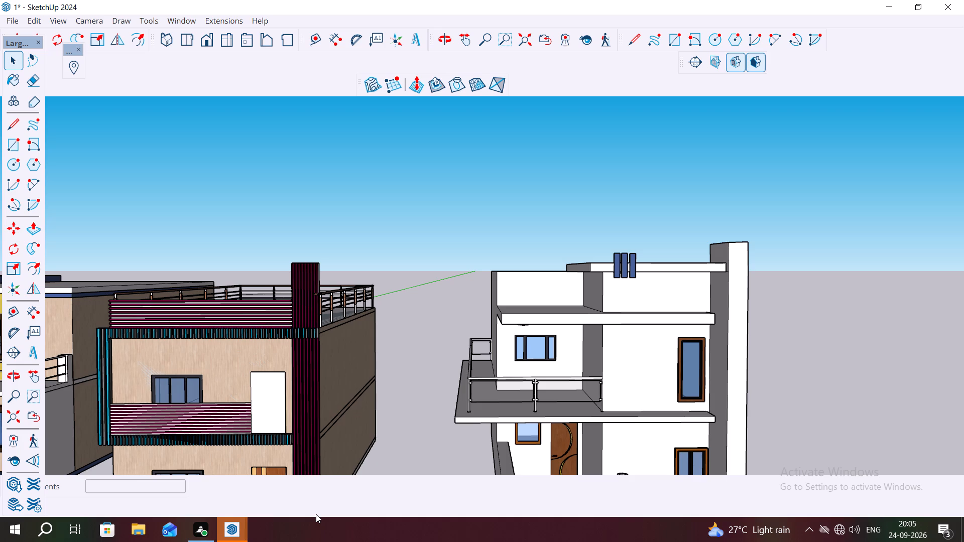
scroll(692, 333, "down", 3)
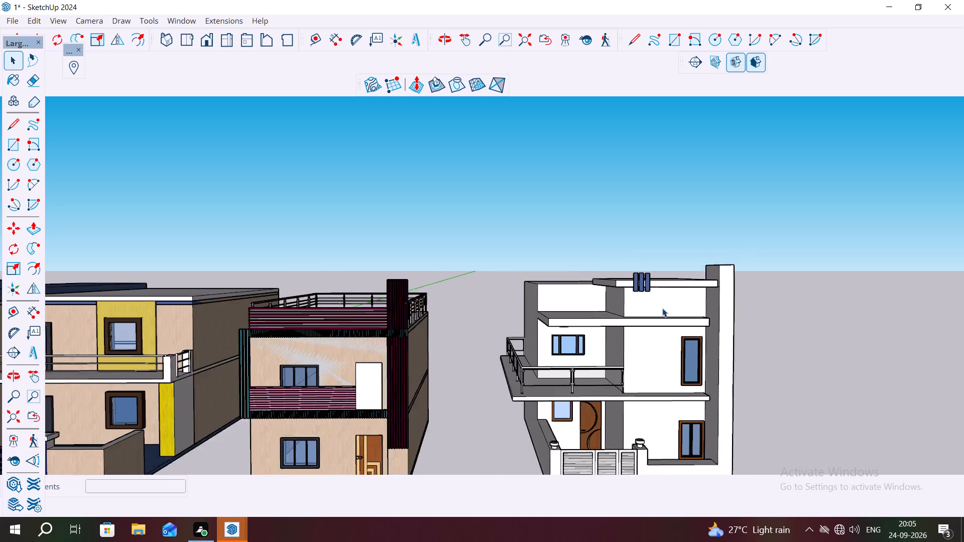
scroll(662, 308, "down", 8)
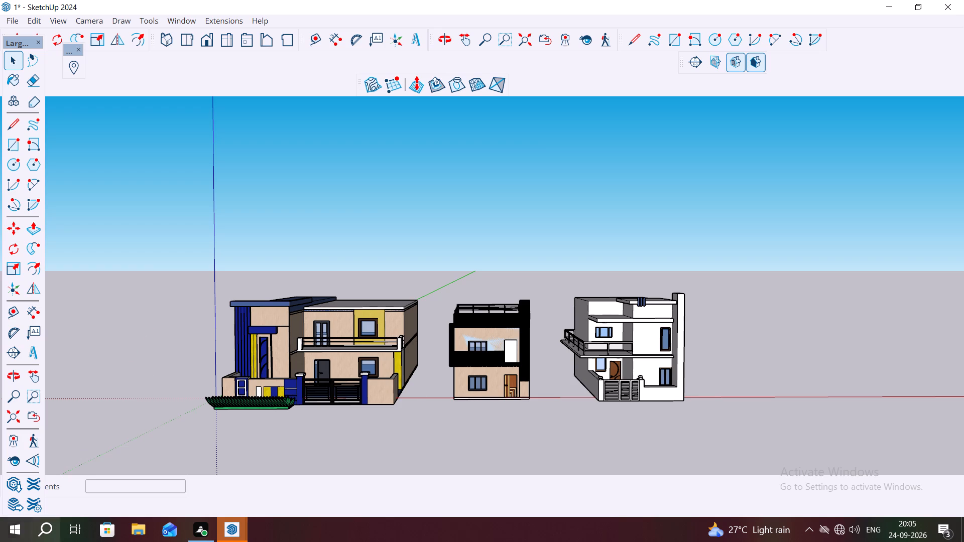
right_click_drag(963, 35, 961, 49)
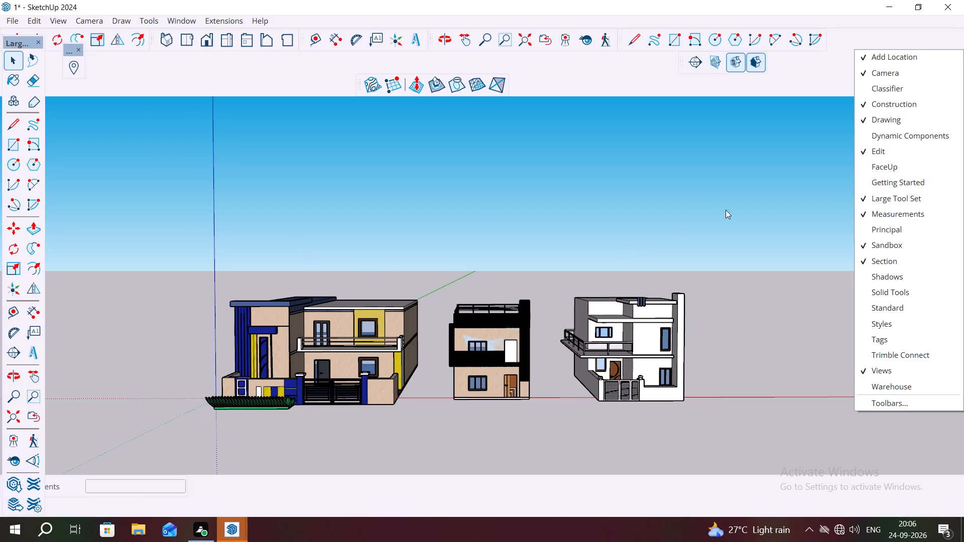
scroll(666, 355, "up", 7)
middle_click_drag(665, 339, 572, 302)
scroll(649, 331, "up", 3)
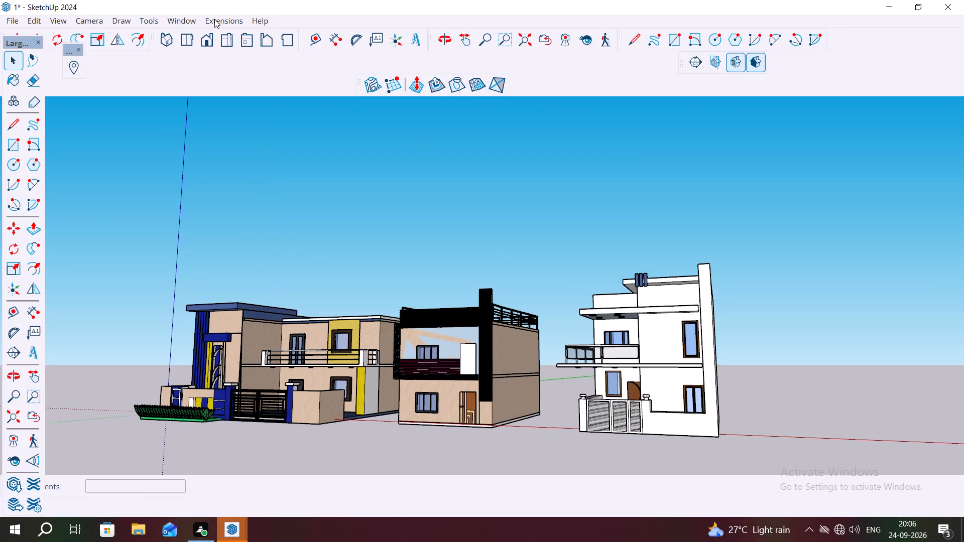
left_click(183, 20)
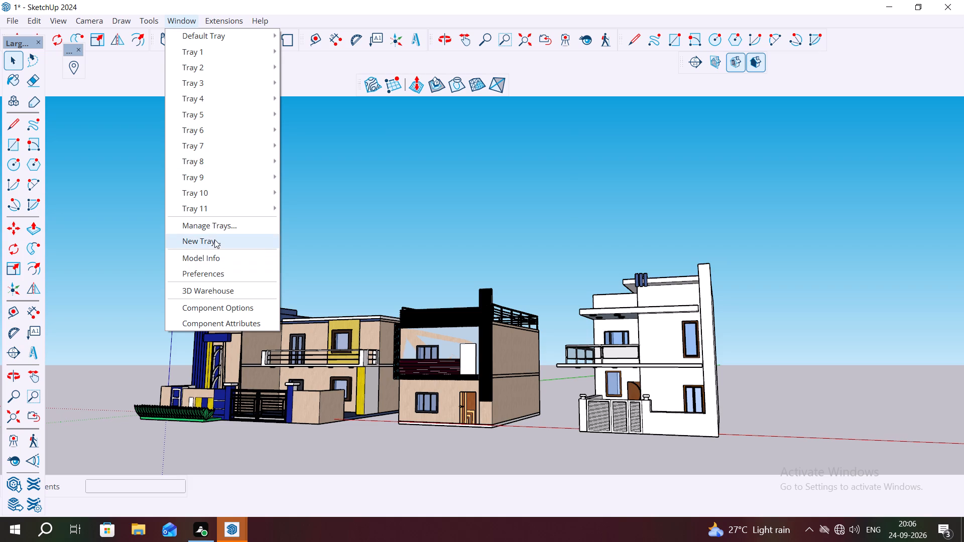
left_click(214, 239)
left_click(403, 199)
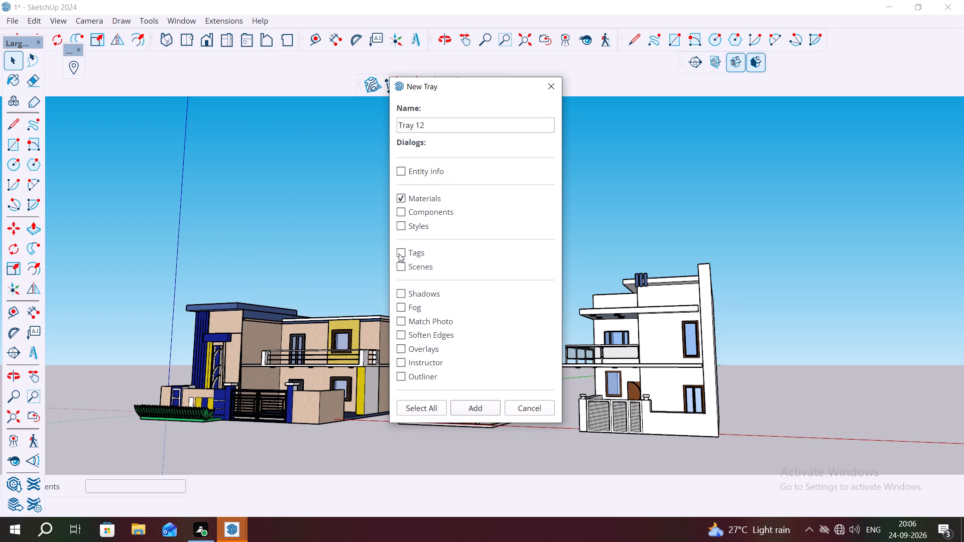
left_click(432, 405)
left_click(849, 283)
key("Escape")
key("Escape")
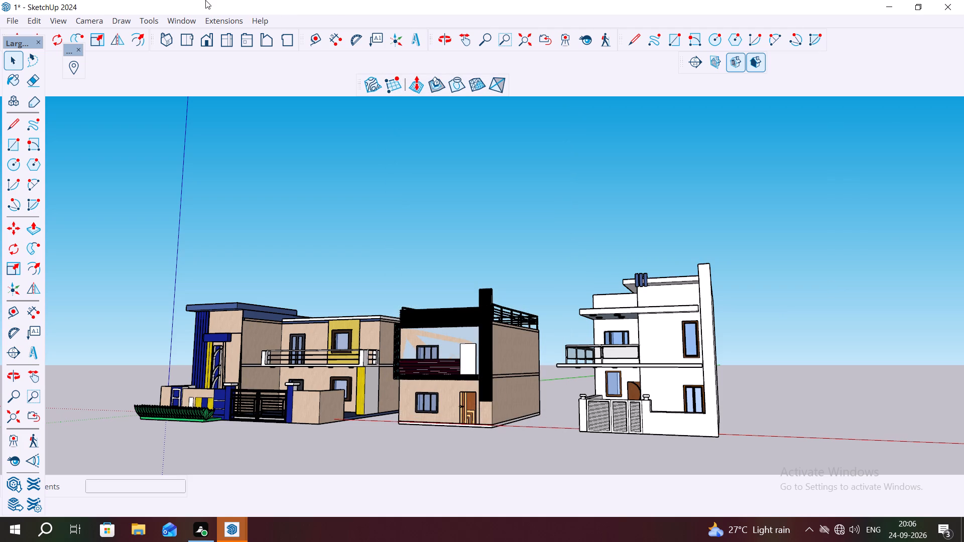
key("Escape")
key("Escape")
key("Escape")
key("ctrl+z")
Add a new tray that contains all the available dialogs.
left_click(168, 17)
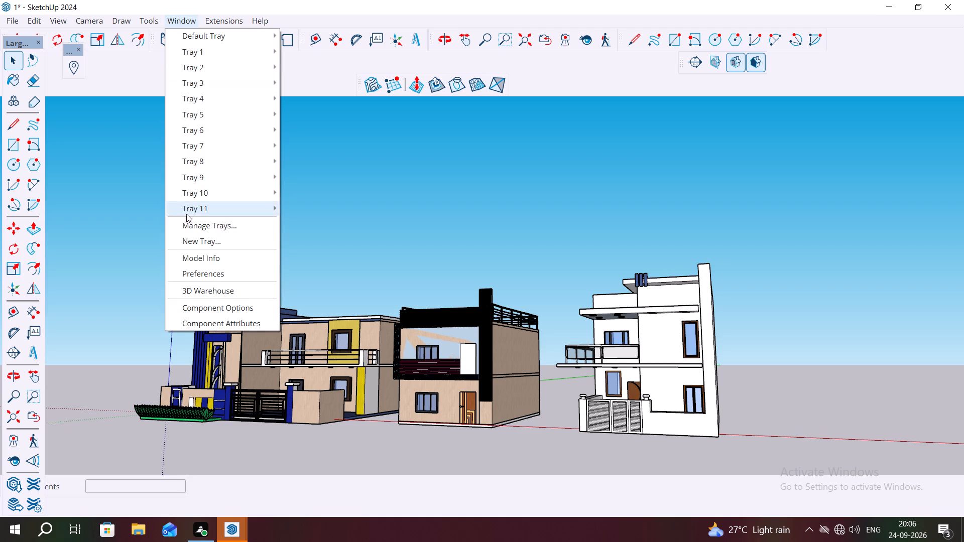
left_click(208, 238)
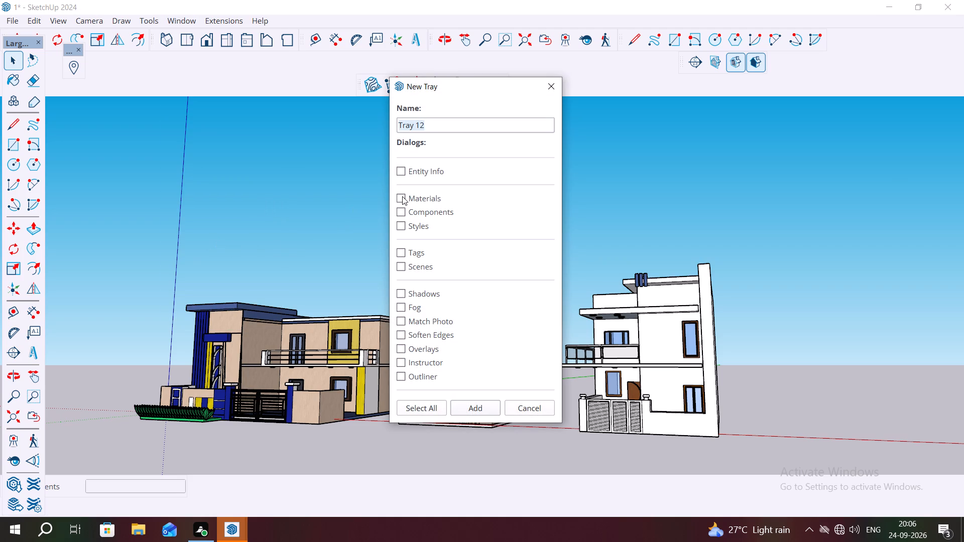
left_click(402, 196)
left_click(426, 402)
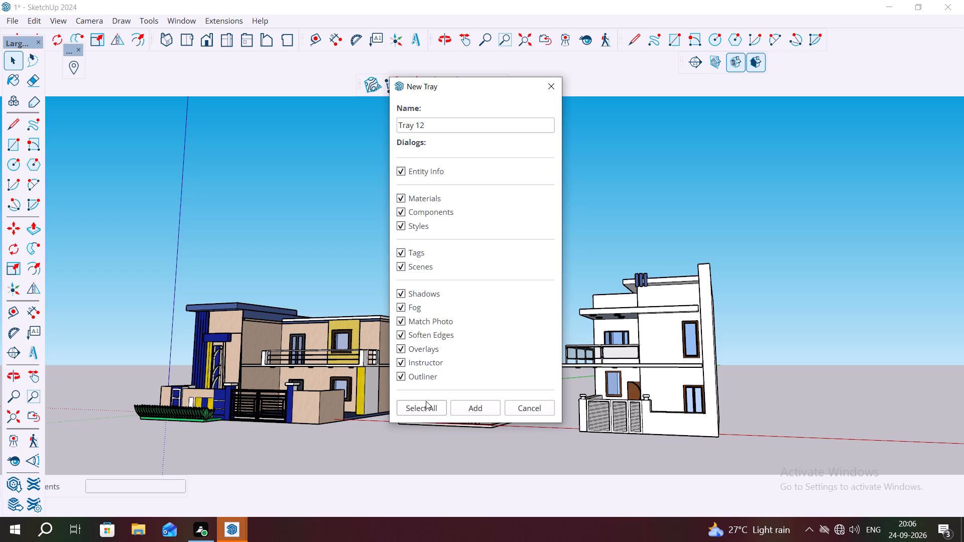
left_click(473, 408)
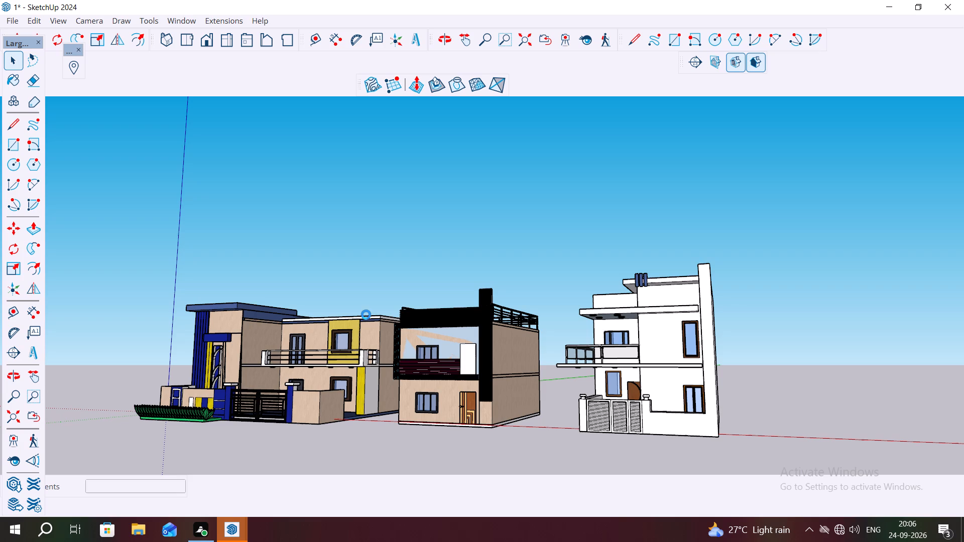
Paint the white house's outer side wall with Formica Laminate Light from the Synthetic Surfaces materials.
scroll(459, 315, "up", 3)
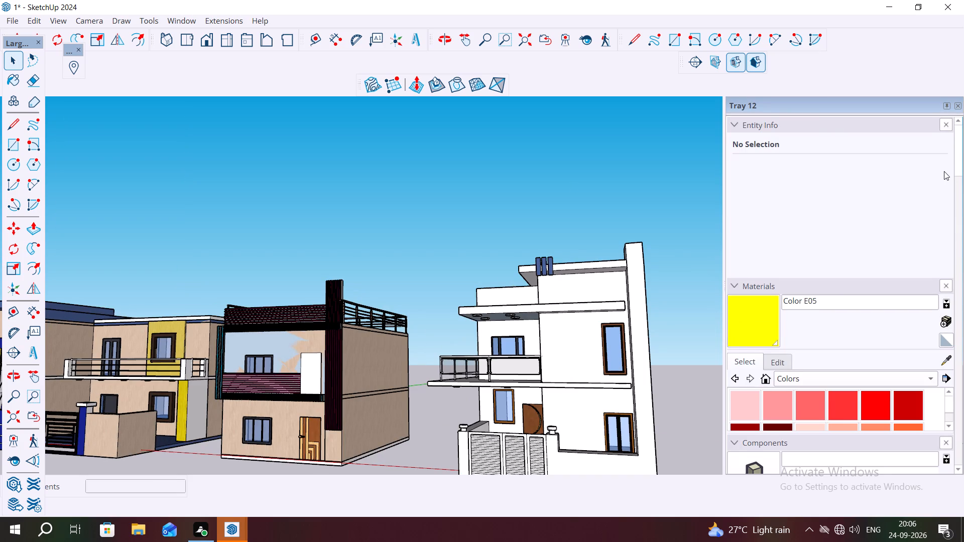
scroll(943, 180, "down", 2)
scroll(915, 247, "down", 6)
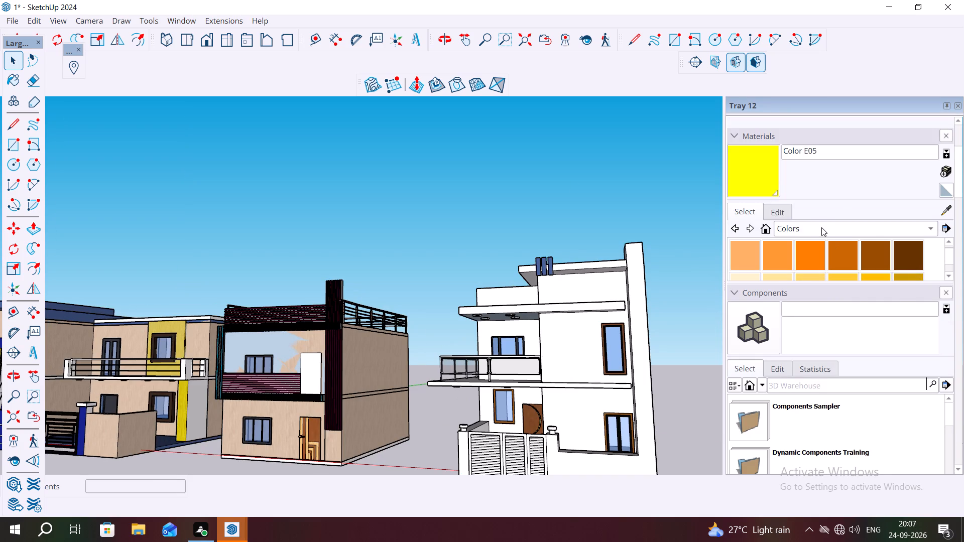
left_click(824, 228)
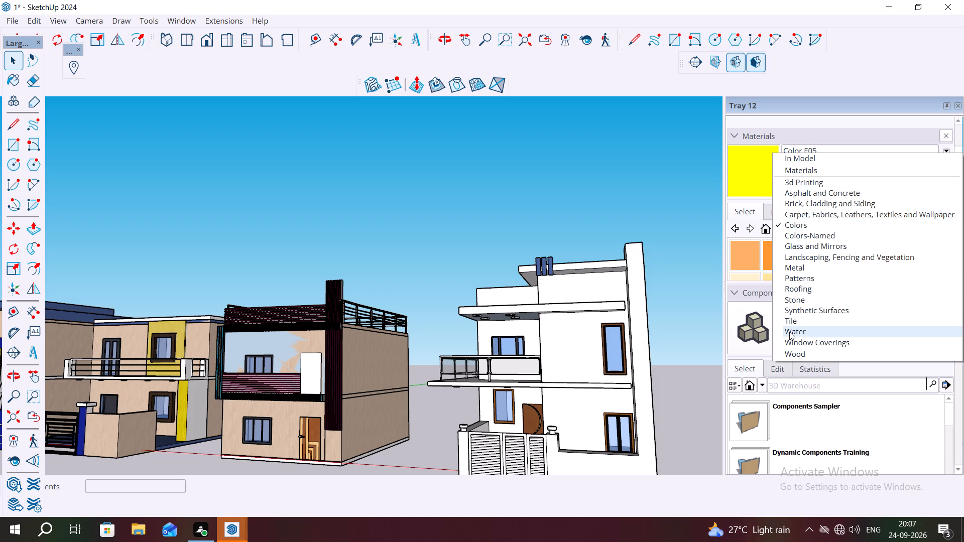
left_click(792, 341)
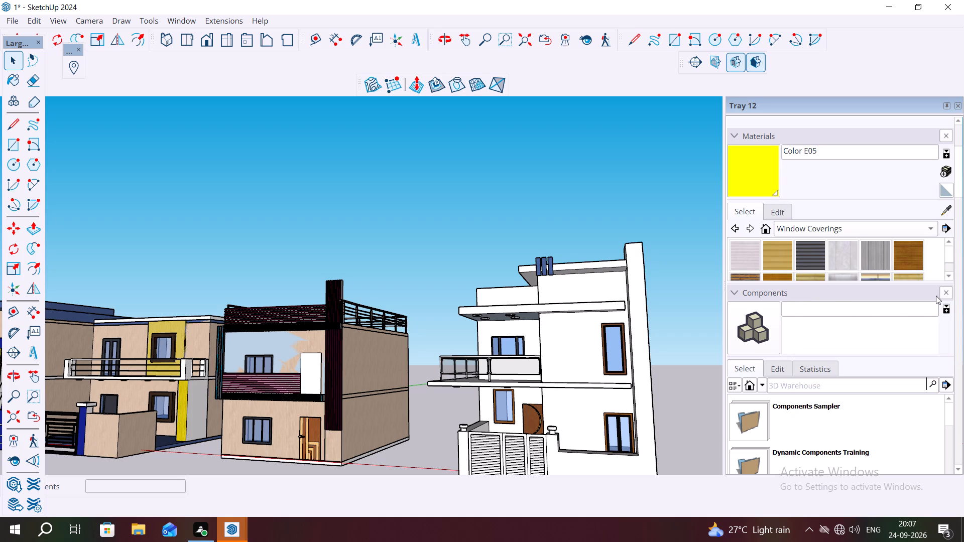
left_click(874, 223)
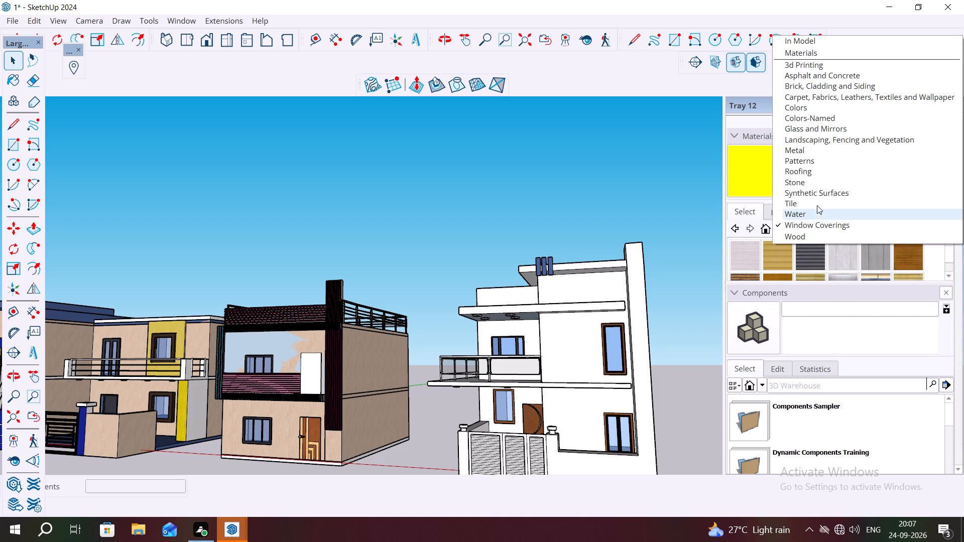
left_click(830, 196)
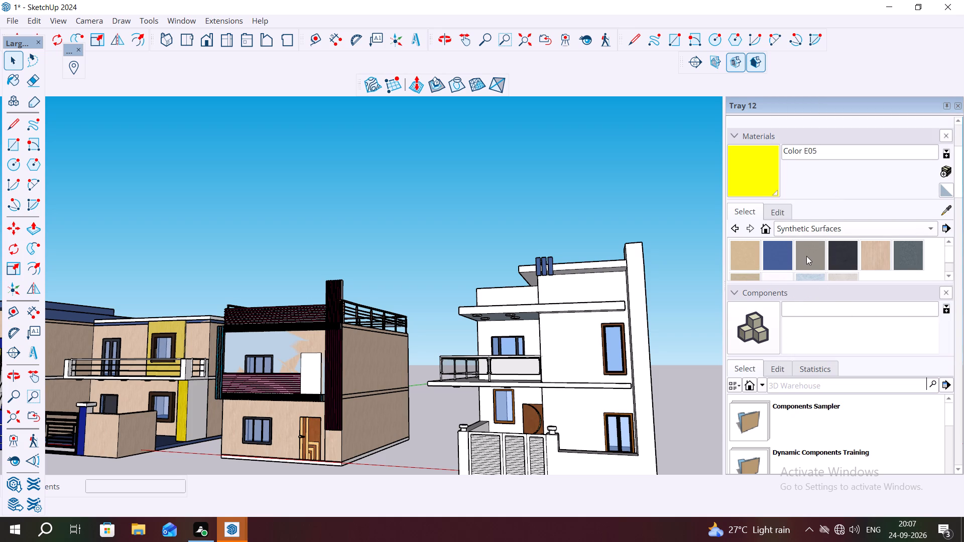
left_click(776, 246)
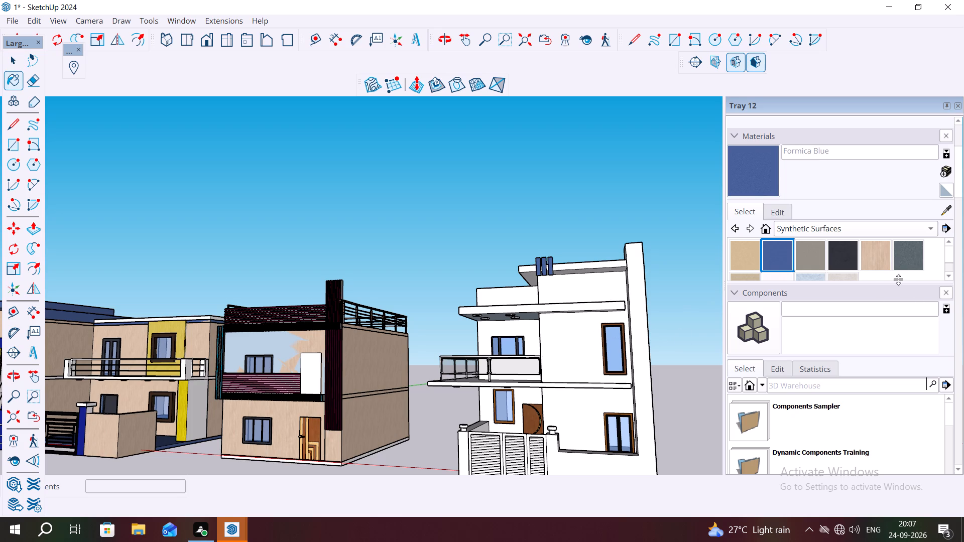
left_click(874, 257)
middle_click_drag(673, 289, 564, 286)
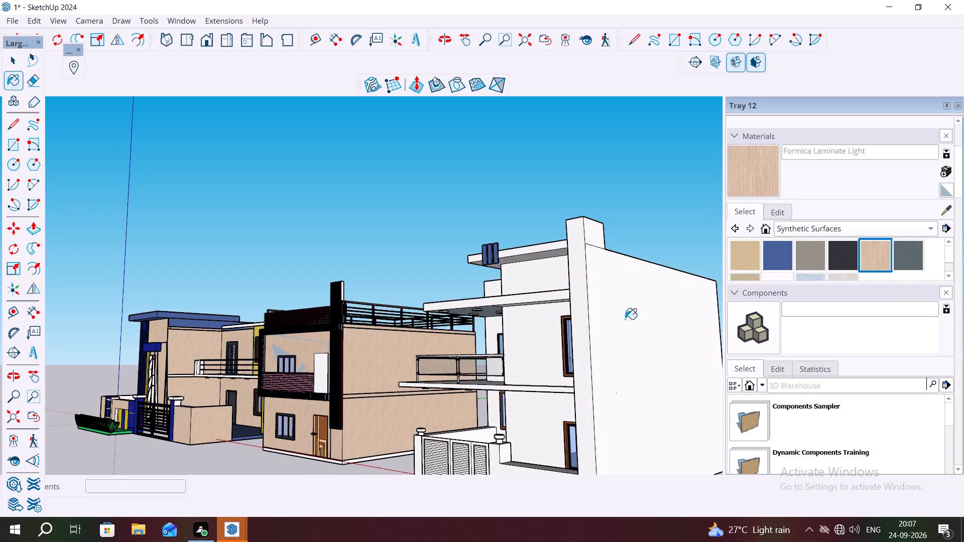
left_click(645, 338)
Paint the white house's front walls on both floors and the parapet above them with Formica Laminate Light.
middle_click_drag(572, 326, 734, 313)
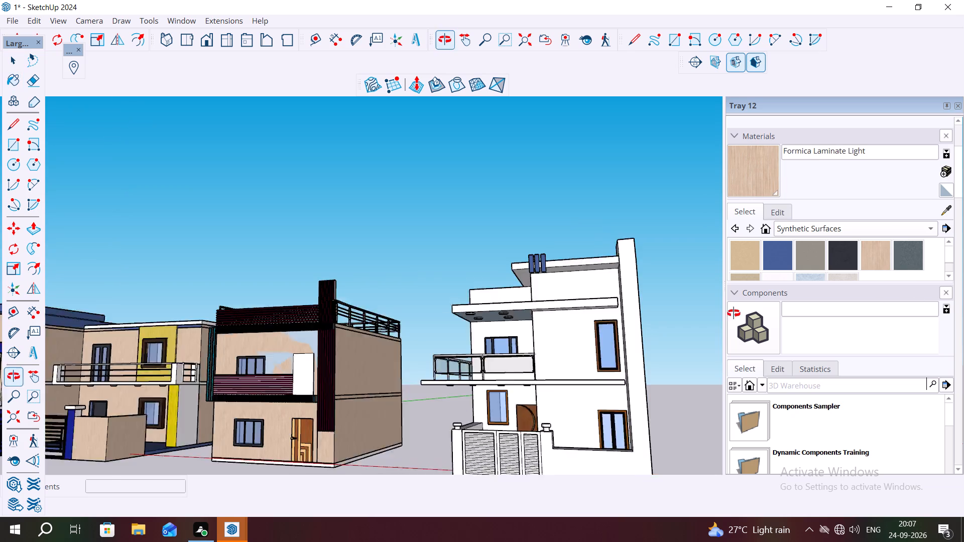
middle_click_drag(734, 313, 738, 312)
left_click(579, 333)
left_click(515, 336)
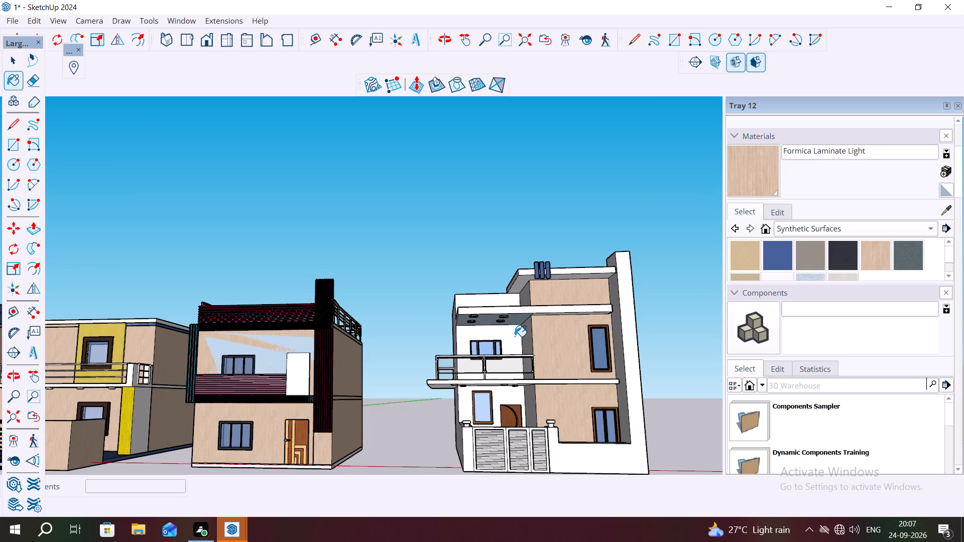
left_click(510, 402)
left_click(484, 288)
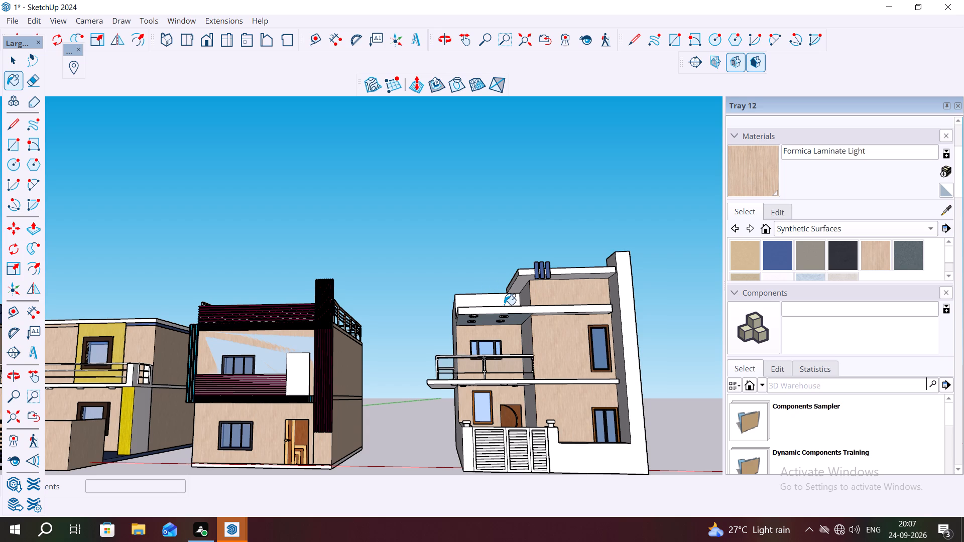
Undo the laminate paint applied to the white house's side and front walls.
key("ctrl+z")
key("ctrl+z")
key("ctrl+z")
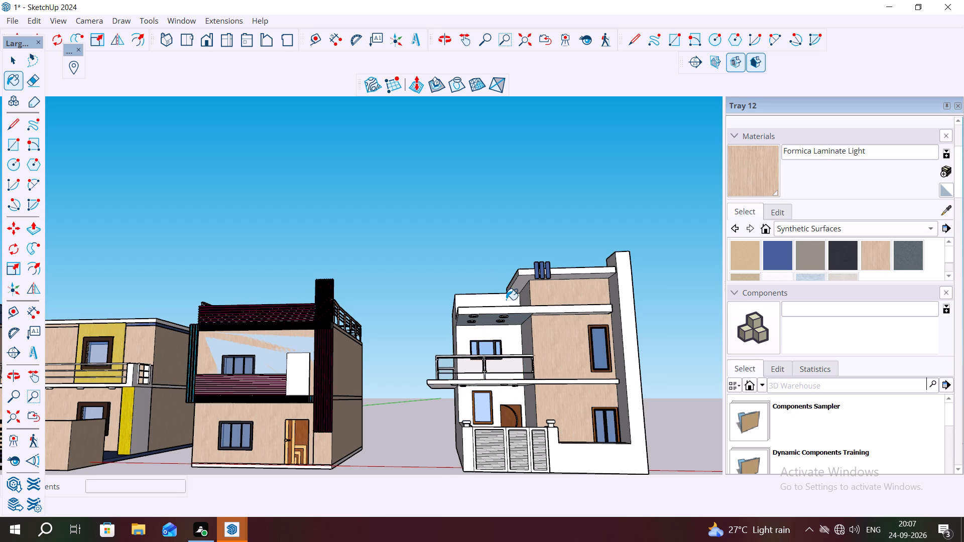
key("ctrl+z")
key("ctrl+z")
Inspect the white house's front, balcony, projecting slabs and roof from above.
middle_click_drag(579, 331, 503, 323)
key("space")
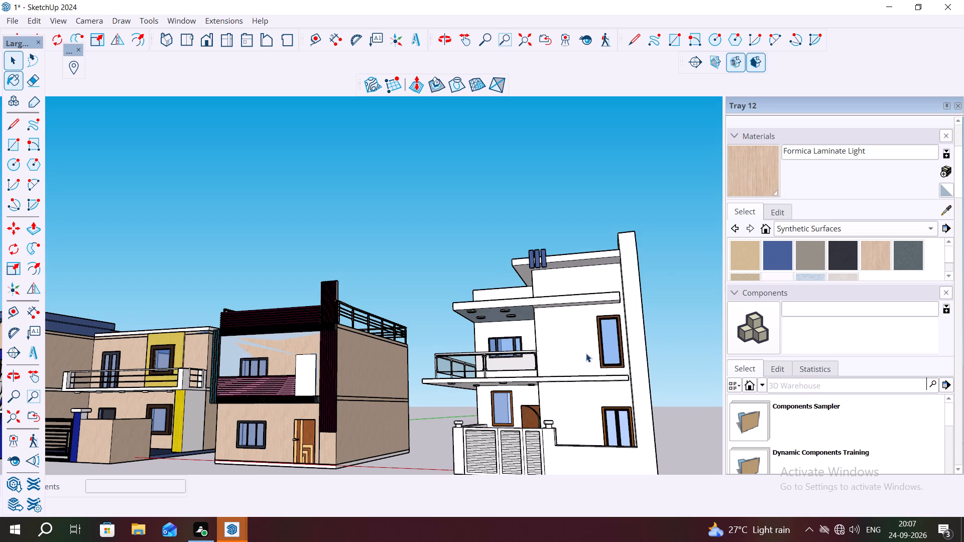
middle_click_drag(629, 371, 574, 345)
scroll(624, 354, "up", 1)
middle_click_drag(624, 354, 609, 346)
middle_click_drag(605, 341, 672, 427)
scroll(604, 304, "up", 1)
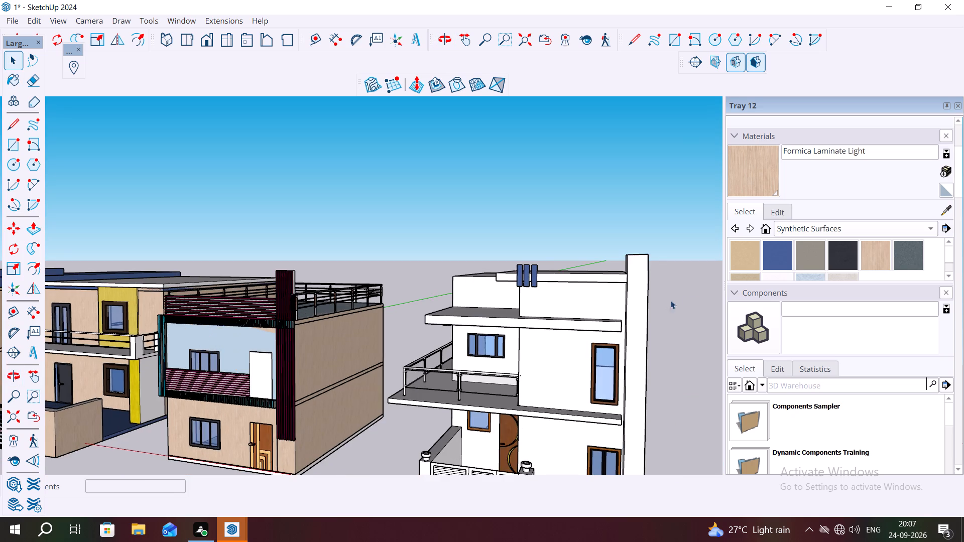
middle_click_drag(688, 296, 706, 387)
scroll(609, 284, "up", 2)
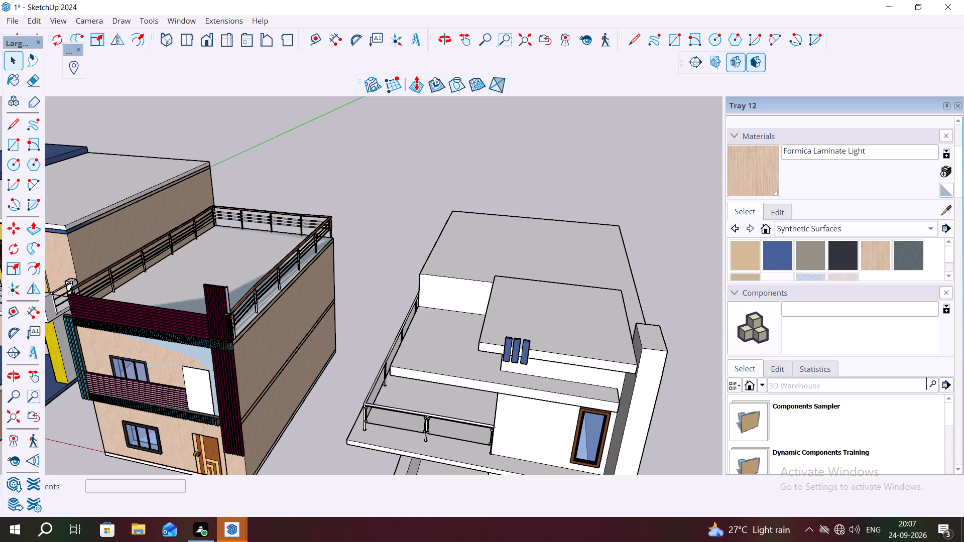
middle_click_drag(489, 332, 492, 322)
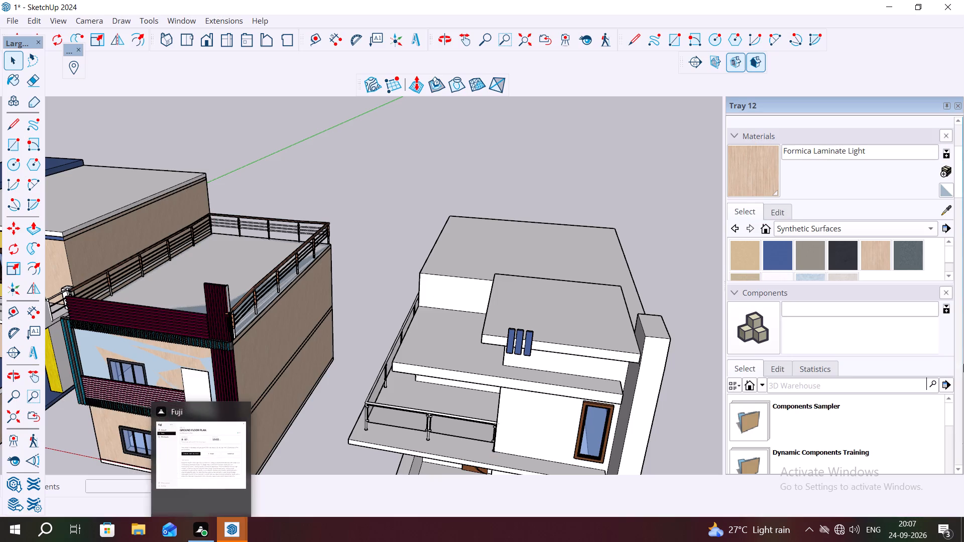
Examine the white house's canopy and balcony undersides with their ceiling lights, and its front facade.
middle_click_drag(576, 350, 601, 99)
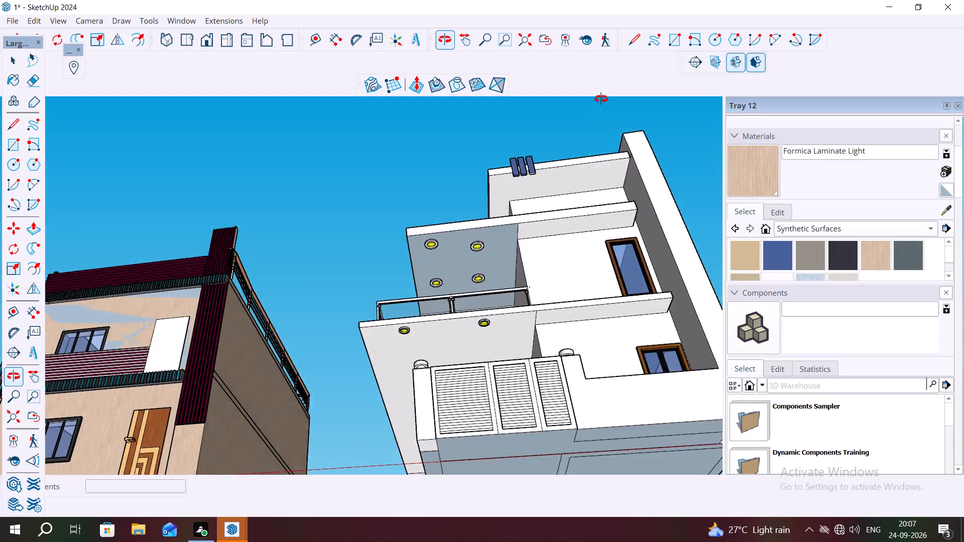
middle_click_drag(601, 99, 730, 197)
middle_click_drag(541, 335, 693, 294)
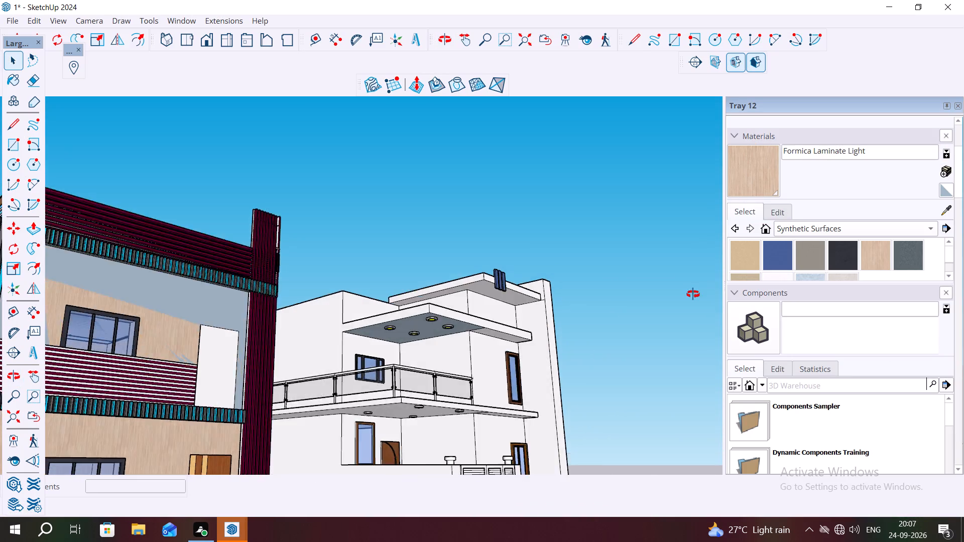
middle_click_drag(693, 294, 493, 377)
scroll(494, 353, "up", 1)
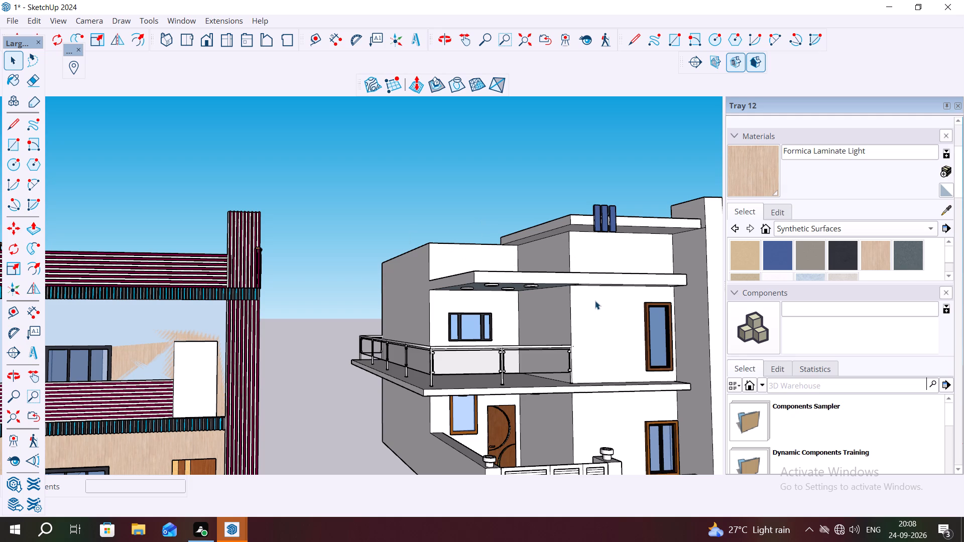
scroll(599, 302, "down", 2)
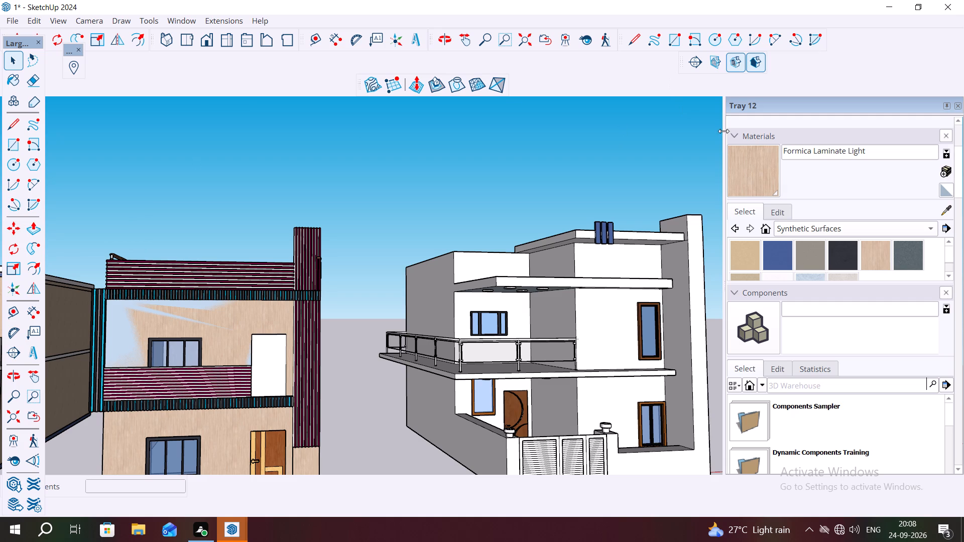
scroll(572, 224, "down", 4)
scroll(629, 309, "up", 3)
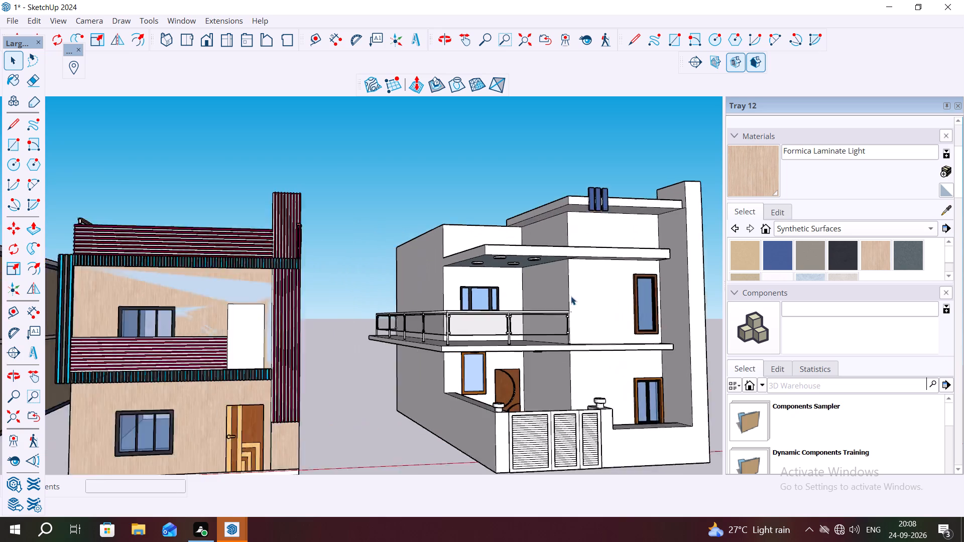
scroll(571, 296, "up", 4)
middle_click_drag(553, 268, 513, 260)
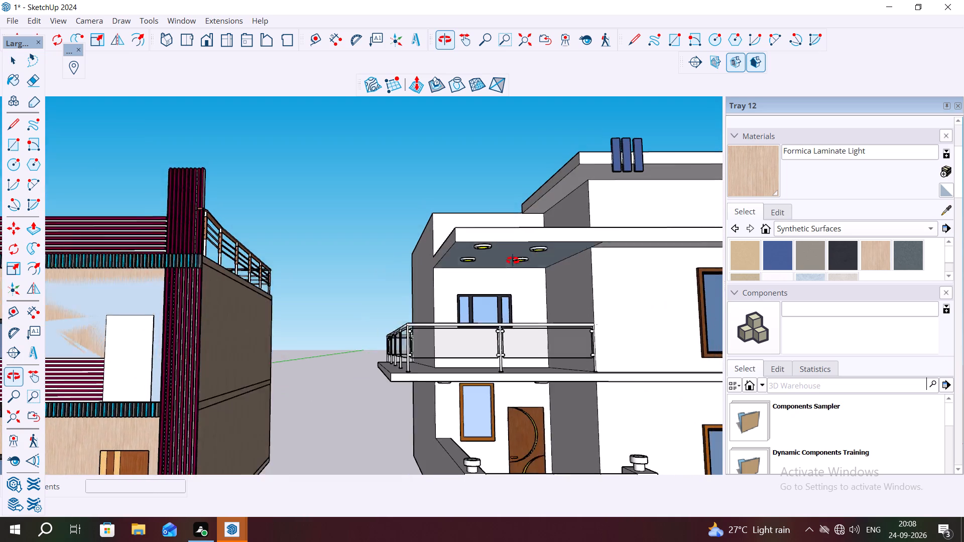
middle_click_drag(513, 260, 515, 265)
Review the three houses together from the front and from above.
scroll(516, 274, "down", 12)
scroll(308, 311, "up", 2)
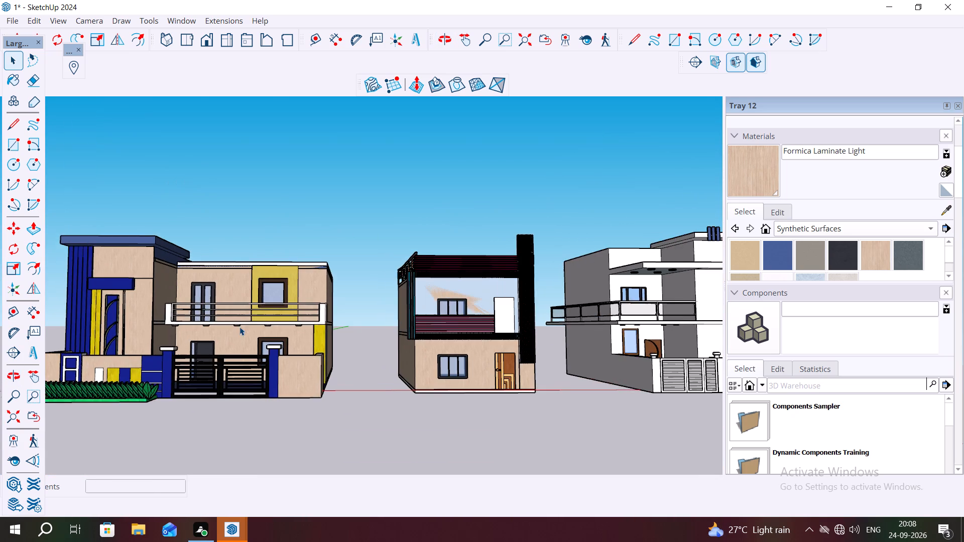
middle_click_drag(239, 327, 267, 305)
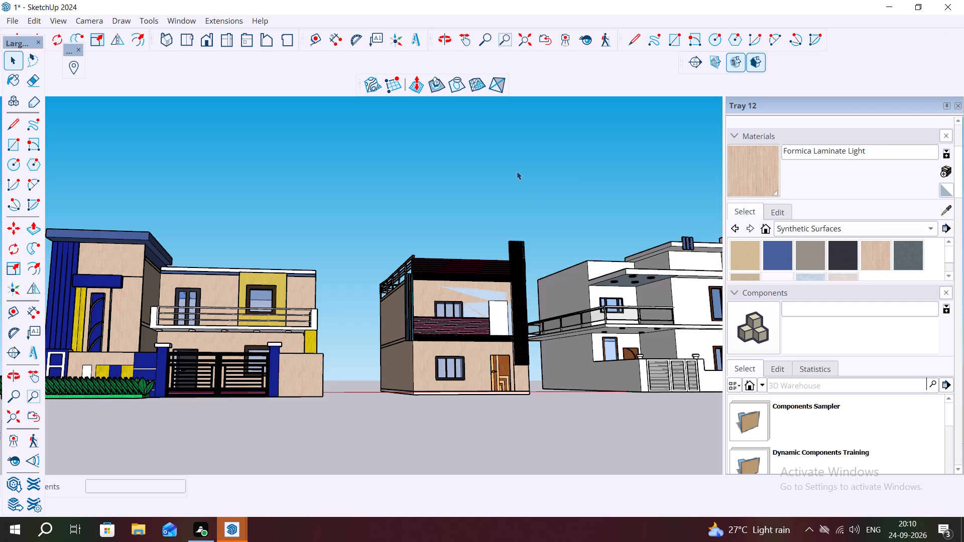
scroll(551, 206, "down", 3)
scroll(523, 246, "up", 1)
scroll(517, 257, "down", 1)
middle_click_drag(490, 294, 428, 453)
scroll(465, 331, "up", 1)
scroll(474, 324, "down", 1)
scroll(490, 310, "up", 4)
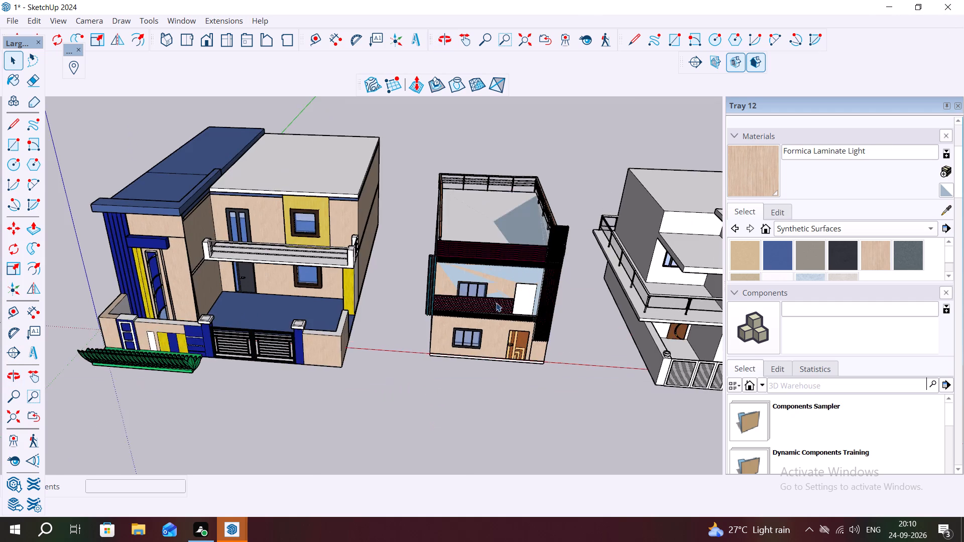
Inspect the middle house's striped facade, balcony recess, side wall and roof railing up close.
scroll(496, 303, "up", 6)
middle_click_drag(470, 324, 518, 289)
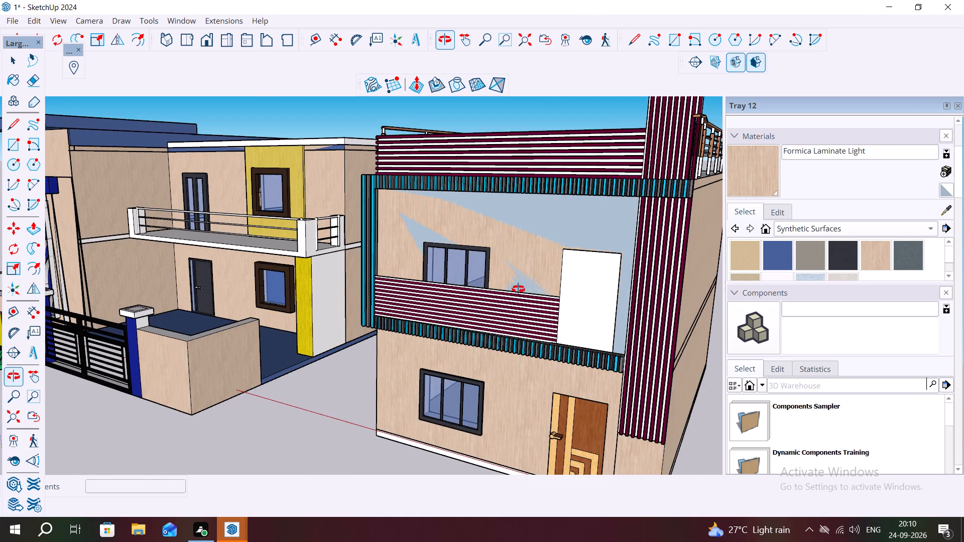
middle_click_drag(518, 289, 155, 236)
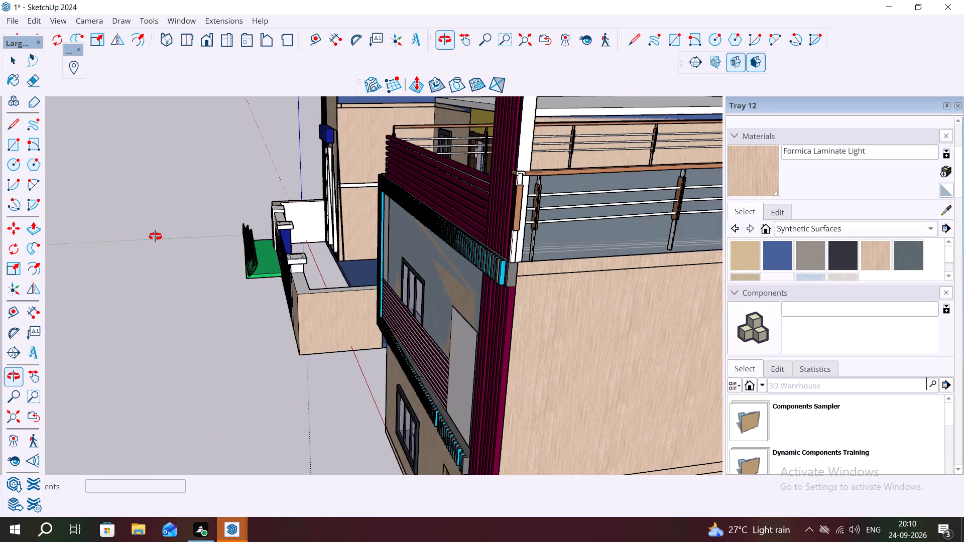
middle_click_drag(155, 236, 430, 465)
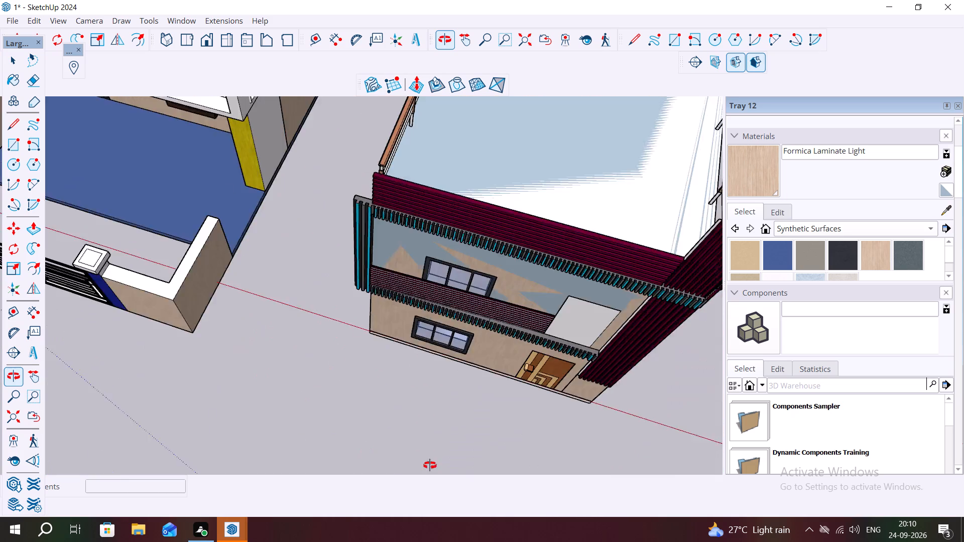
middle_click_drag(430, 465, 335, 352)
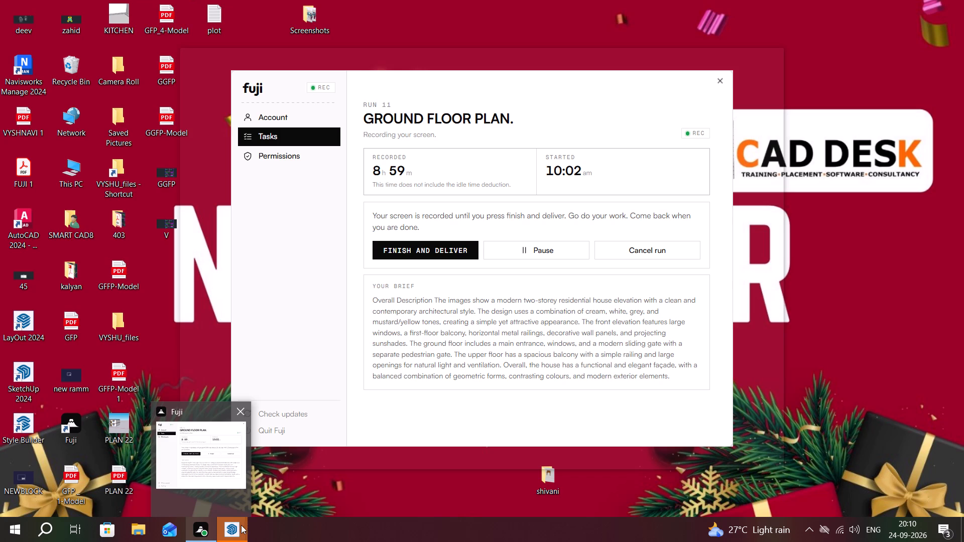
Switch back to the SketchUp model, position the camera on the ground before the houses, and frame their fronts at eye level.
left_click(229, 533)
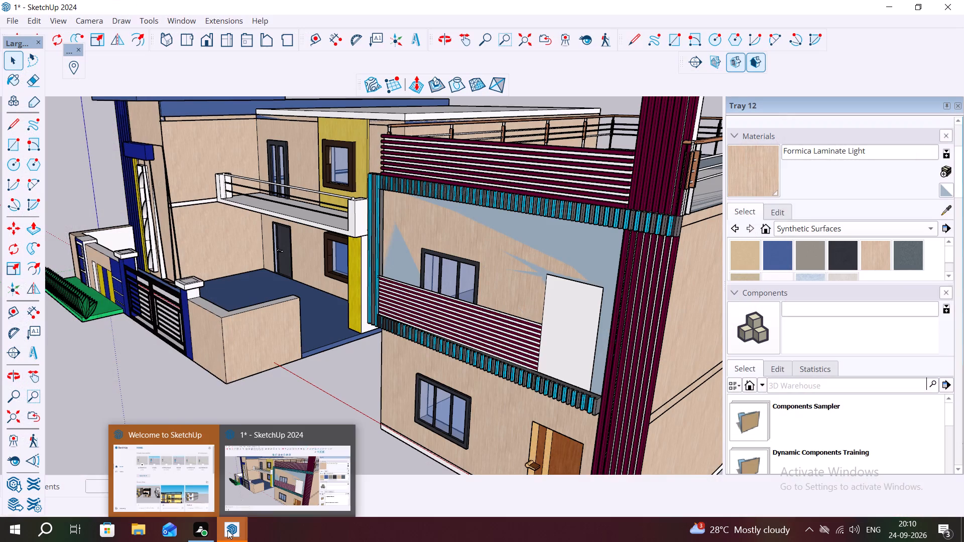
scroll(384, 329, "down", 3)
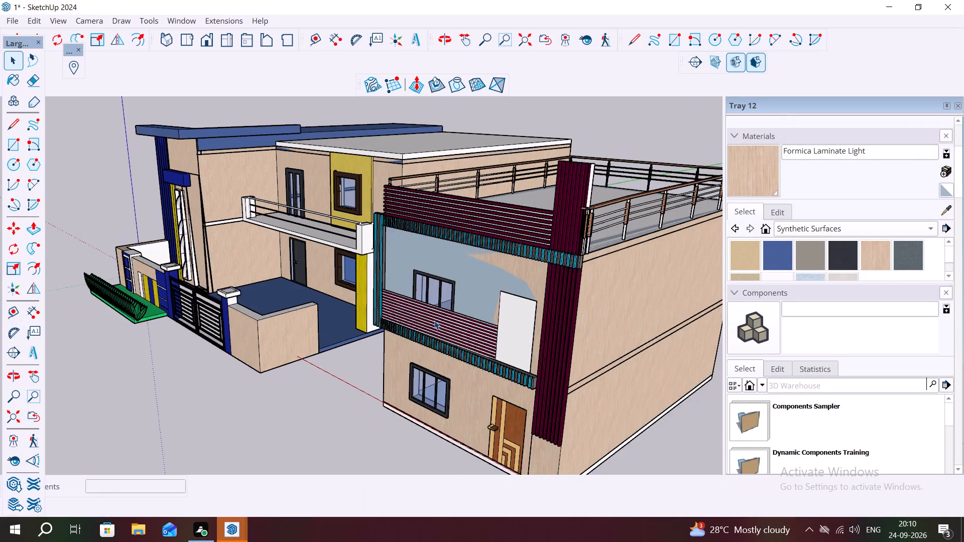
scroll(434, 321, "down", 3)
middle_click_drag(387, 321, 525, 210)
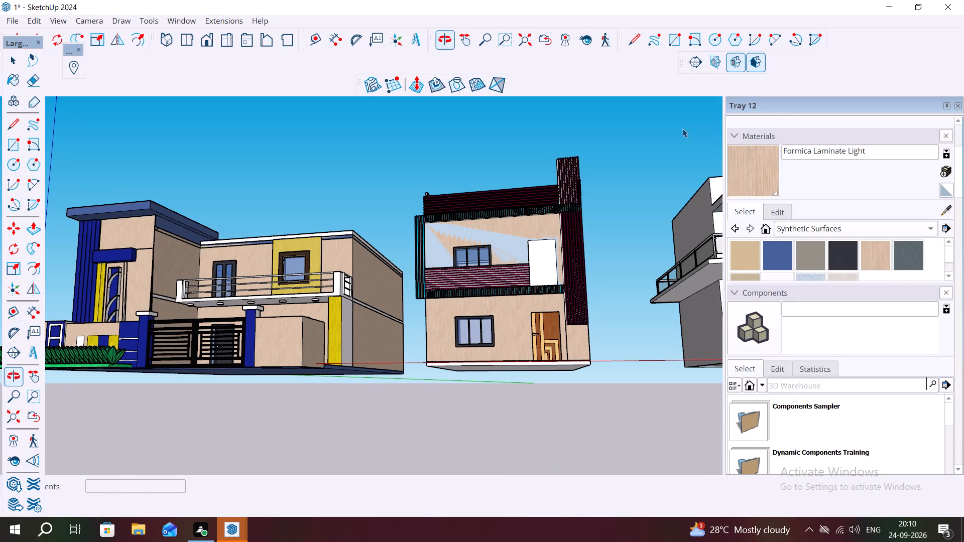
left_click(562, 36)
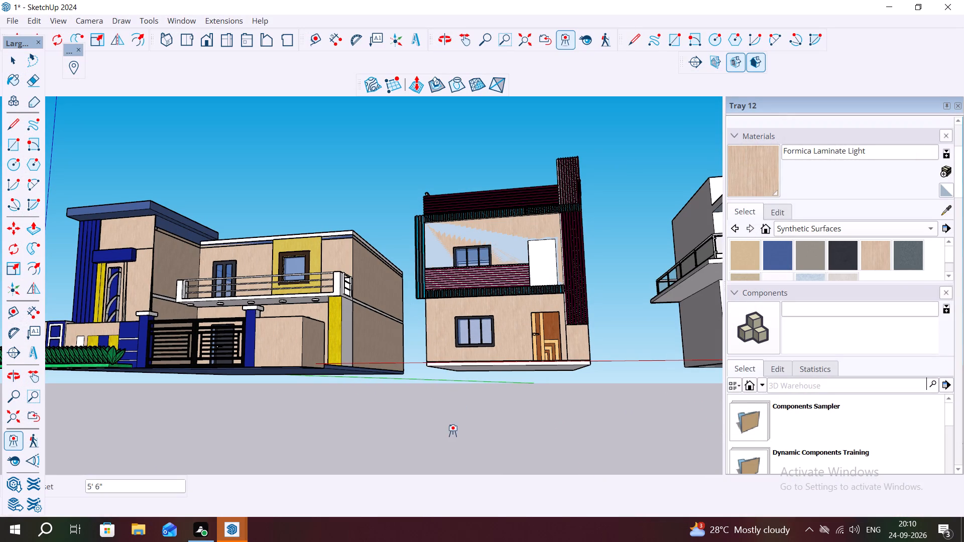
left_click(452, 433)
scroll(477, 388, "down", 4)
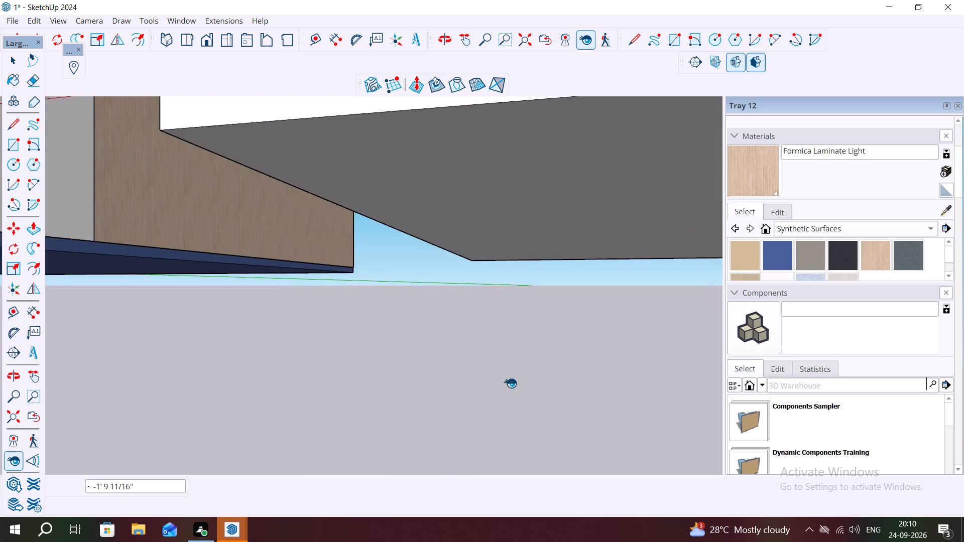
scroll(511, 381, "up", 1)
scroll(512, 381, "down", 5)
scroll(522, 378, "up", 1)
scroll(522, 378, "down", 17)
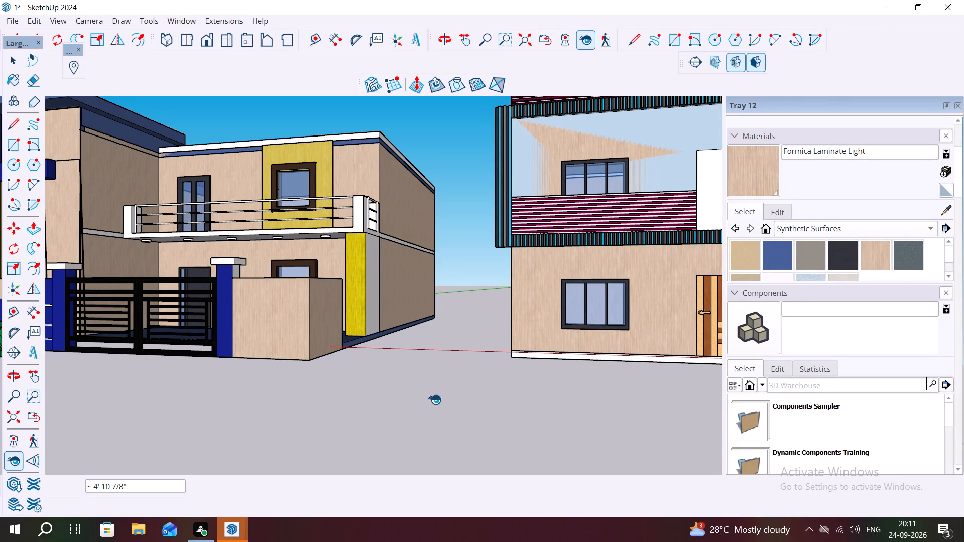
scroll(503, 314, "down", 6)
middle_click_drag(359, 288, 371, 288)
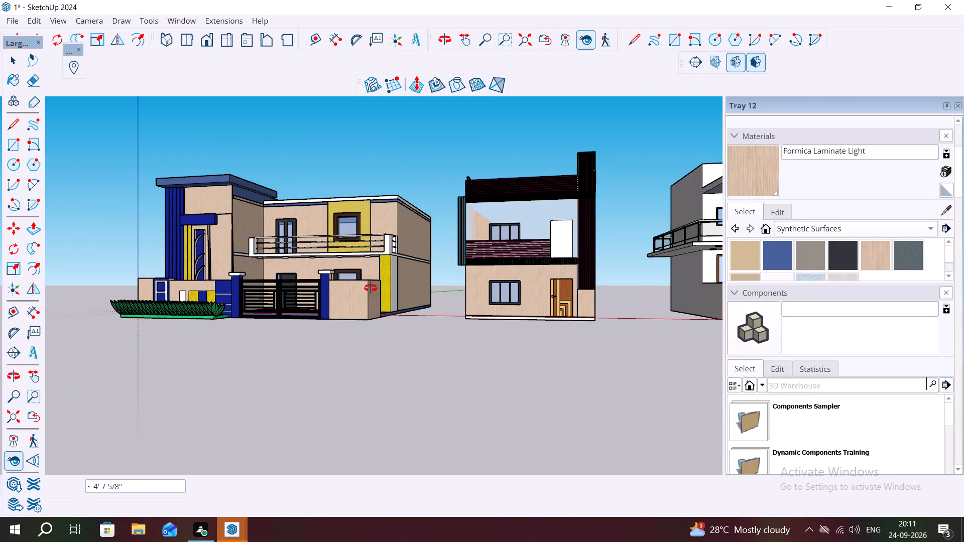
middle_click_drag(371, 288, 452, 293)
scroll(389, 313, "up", 3)
key("Escape")
key("space")
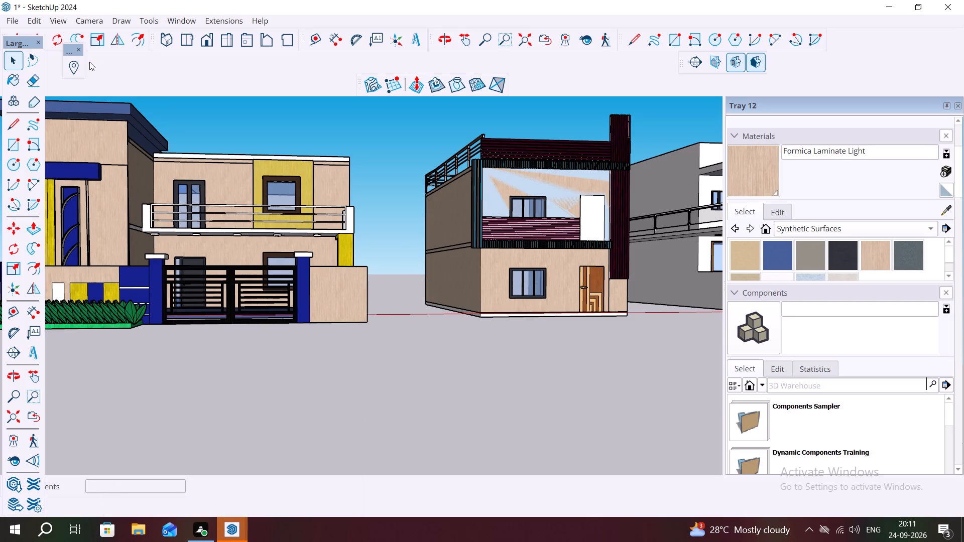
Save the model as 1 in the Documents folder in SketchUp format, replacing the existing file.
left_click(13, 24)
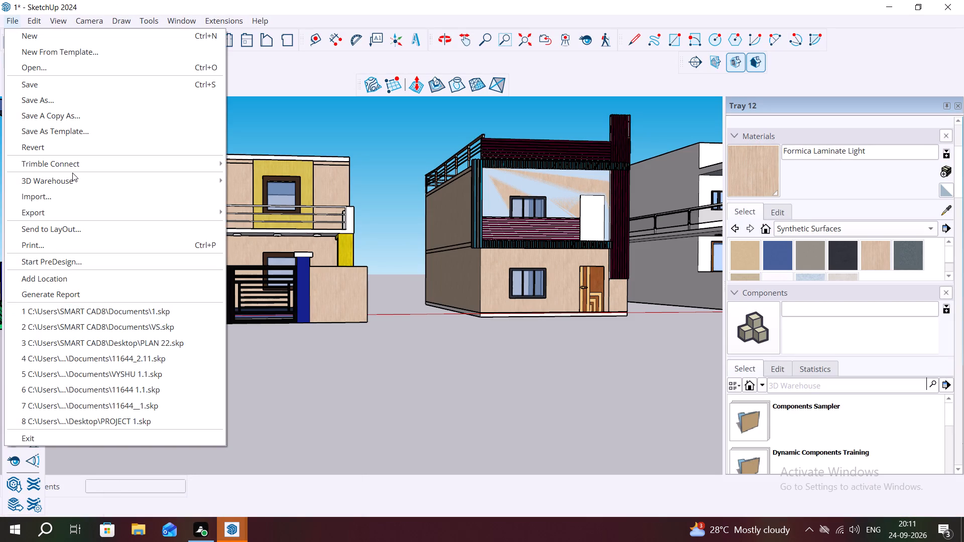
left_click(74, 105)
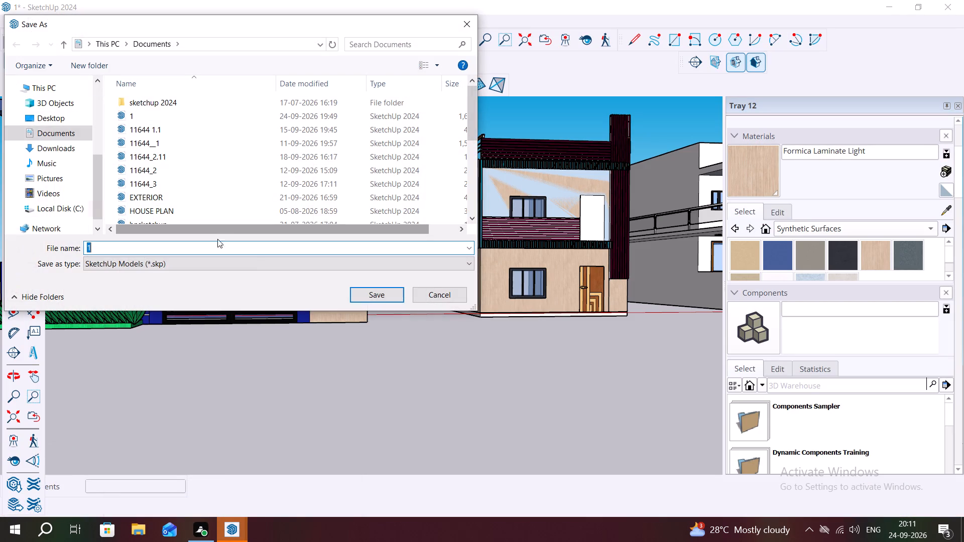
left_click(374, 300)
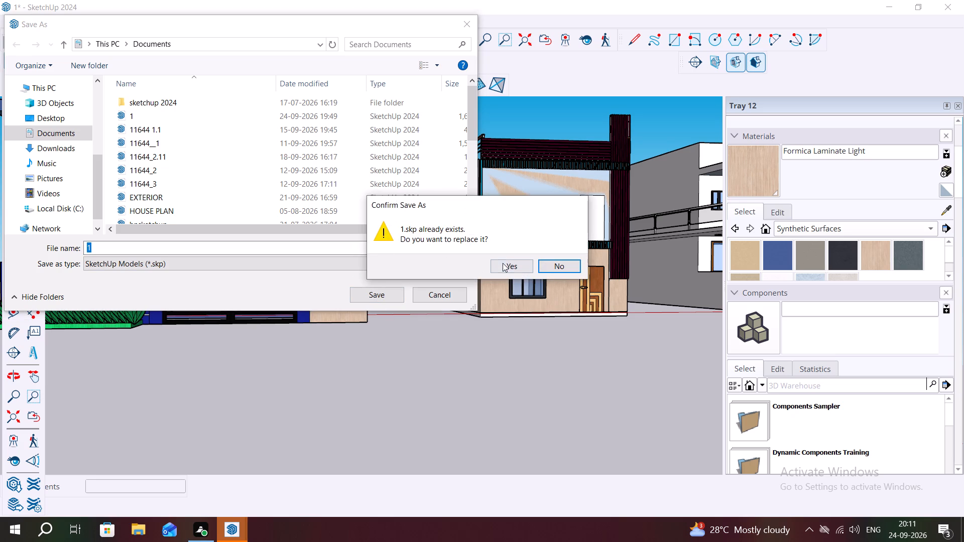
left_click(505, 263)
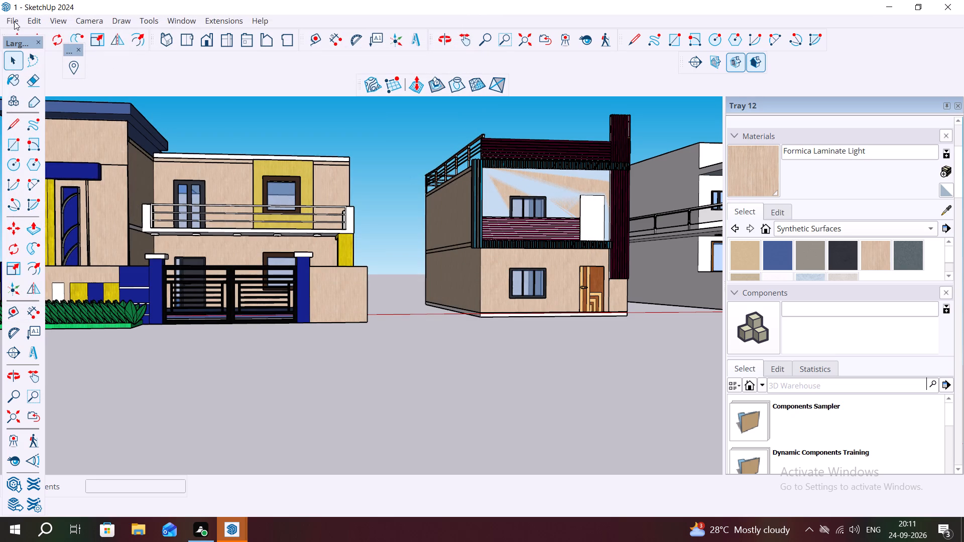
Export the current view as a 2D PDF graphic named 1 in the Documents folder, replacing the existing file.
left_click(14, 21)
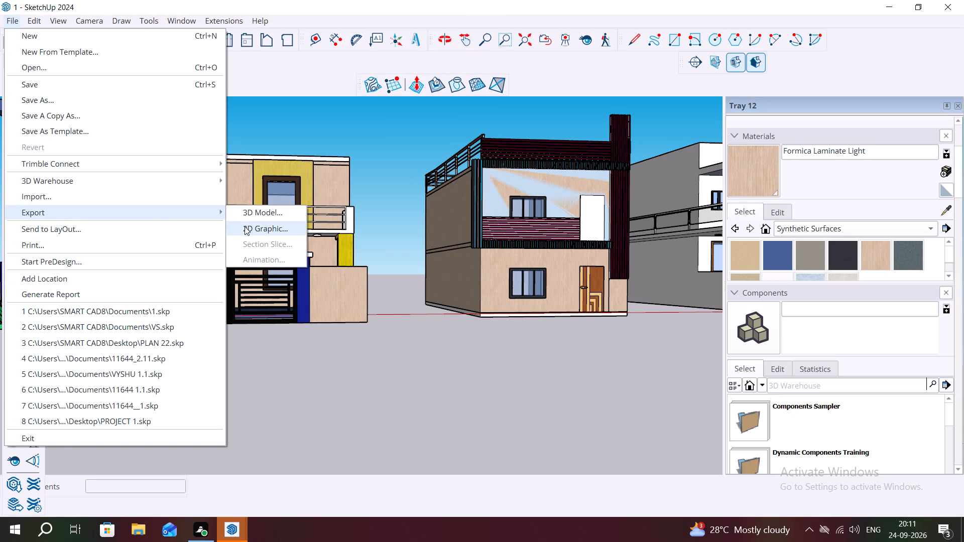
left_click(246, 228)
left_click(358, 291)
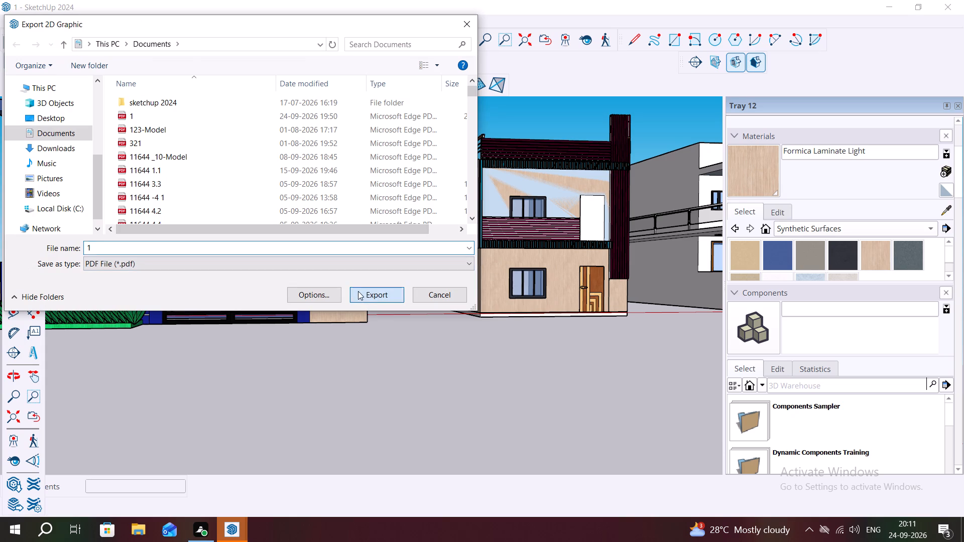
left_click(502, 267)
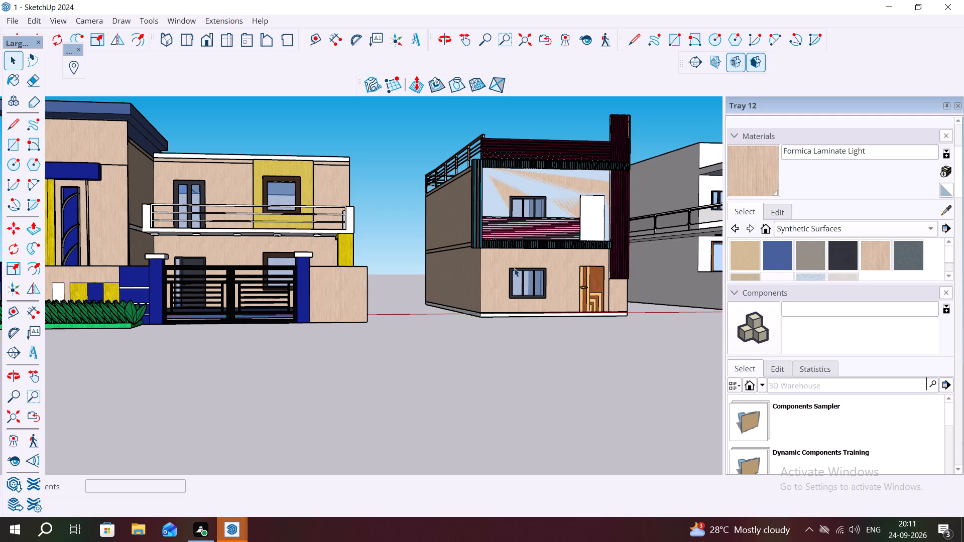
Close Tray 12, which holds the Materials and Components, to widen the modelling view.
left_click(946, 132)
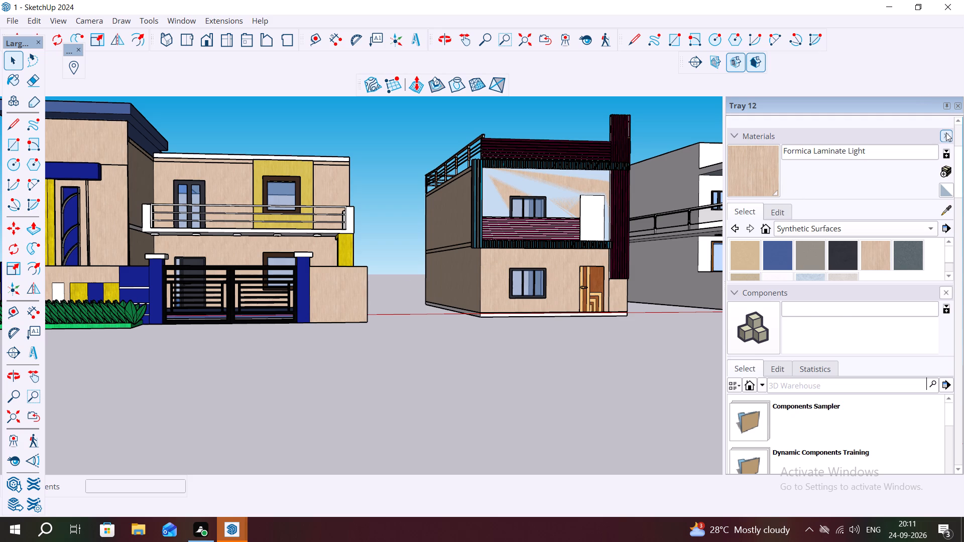
left_click(945, 132)
left_click(956, 107)
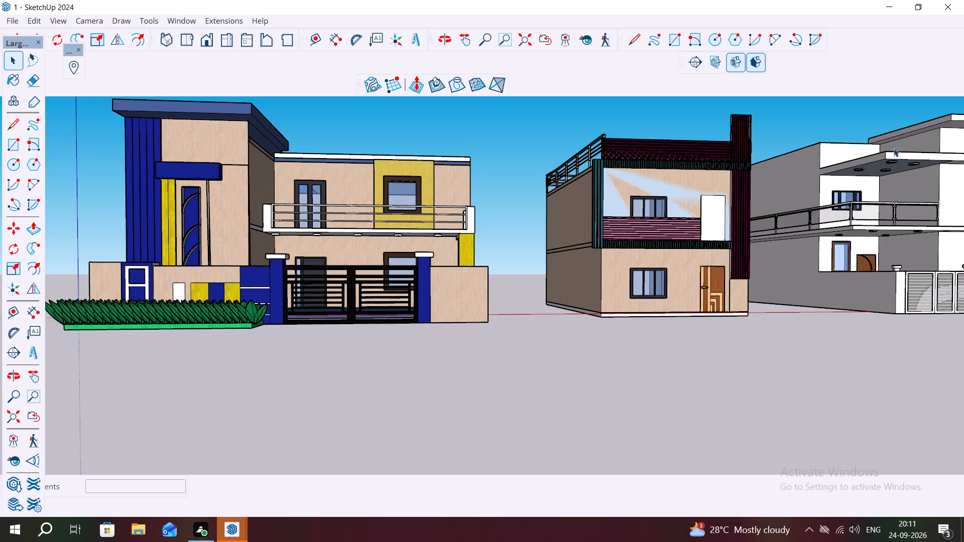